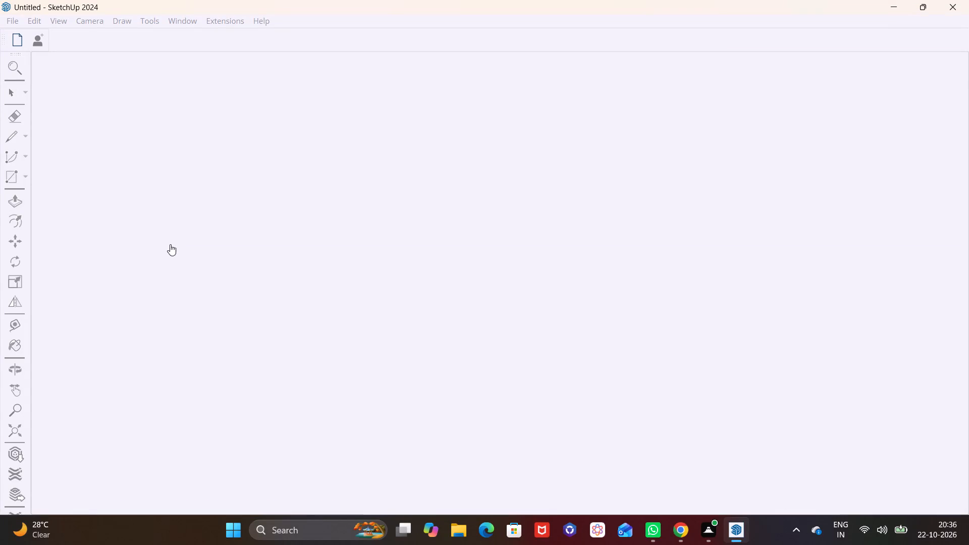
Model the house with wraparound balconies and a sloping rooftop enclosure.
Delete the default human figure from the model.
click(260, 267)
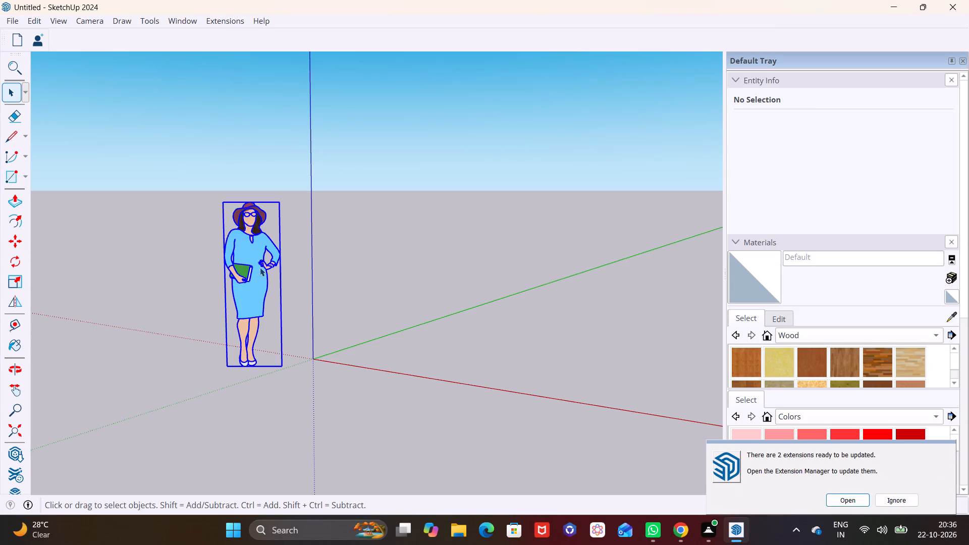
key(Delete)
Draw a 30' by 30' rectangle on the ground plane between the positive red and green axes.
middle_drag(263, 288, 306, 310)
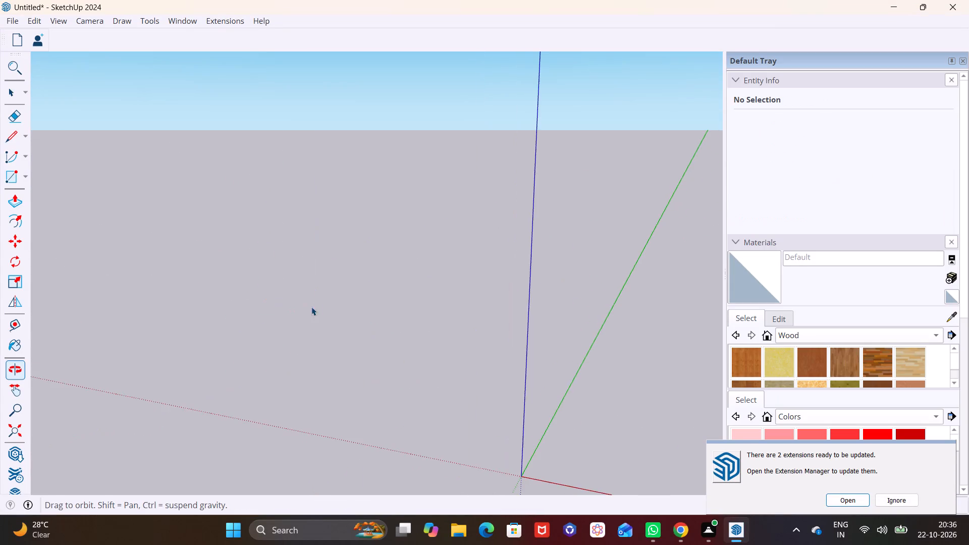
scroll(313, 297, down, 5)
shift+middle_drag(329, 281, 93, 259)
middle_drag(401, 339, 473, 356)
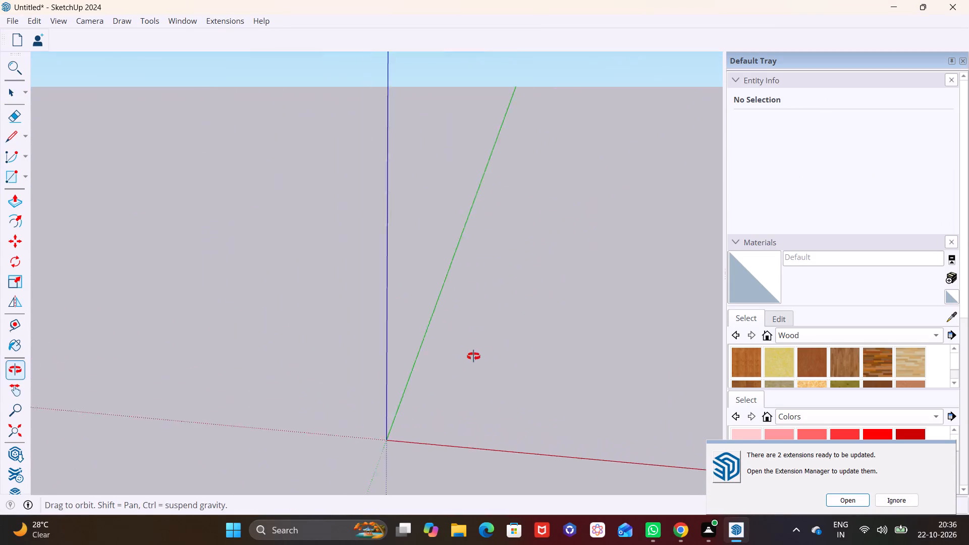
middle_drag(473, 356, 488, 358)
scroll(442, 301, down, 3)
shift+middle_drag(437, 279, 99, 268)
middle_drag(338, 341, 364, 343)
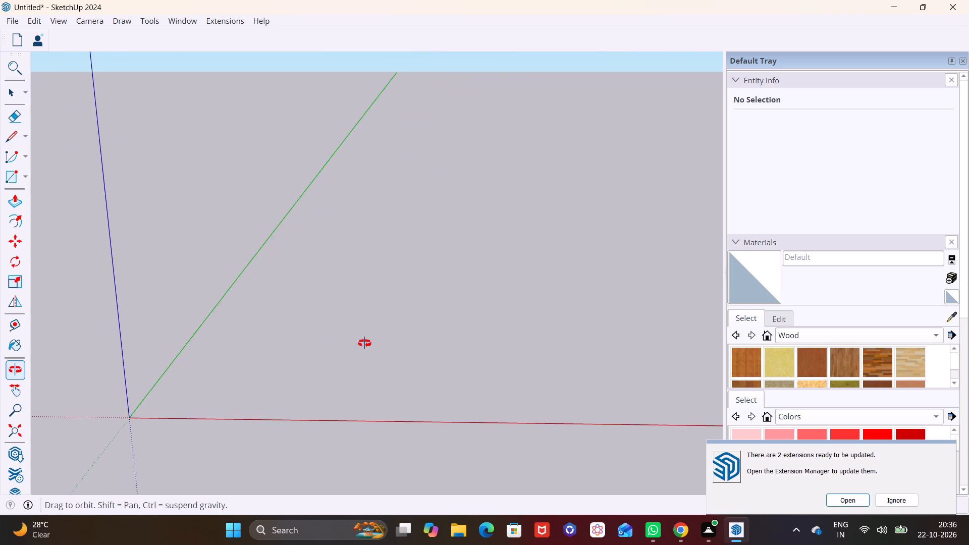
middle_drag(364, 343, 390, 352)
middle_drag(457, 356, 440, 372)
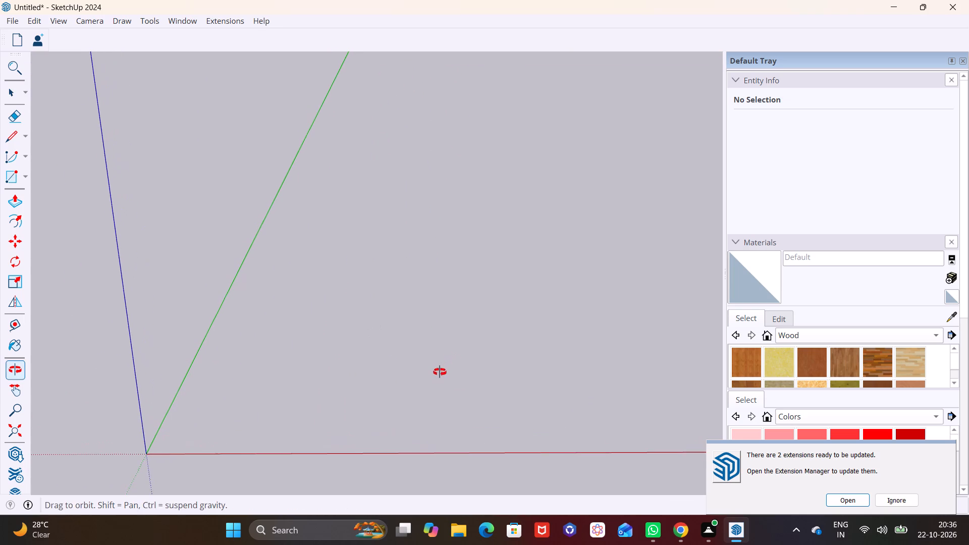
middle_drag(440, 372, 436, 373)
scroll(424, 332, down, 2)
click(27, 179)
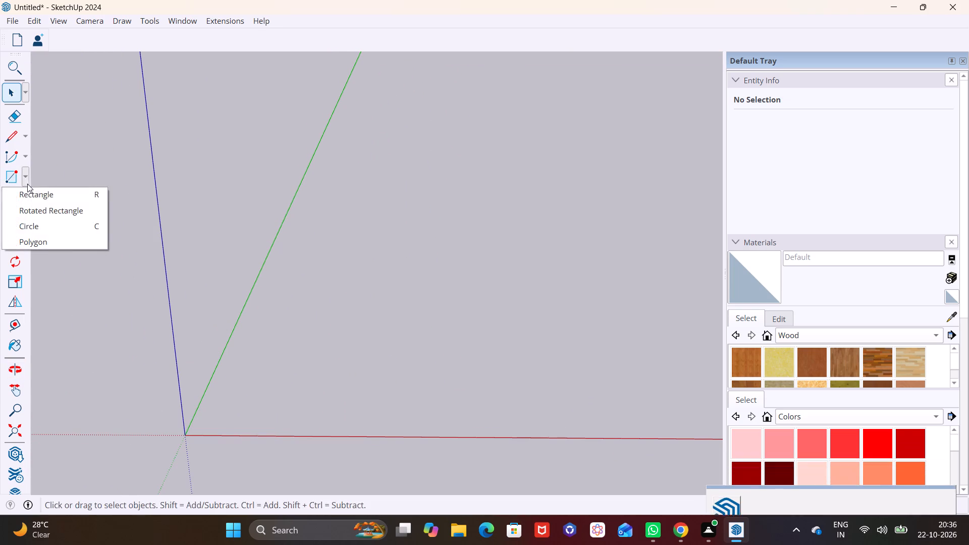
click(32, 191)
click(407, 261)
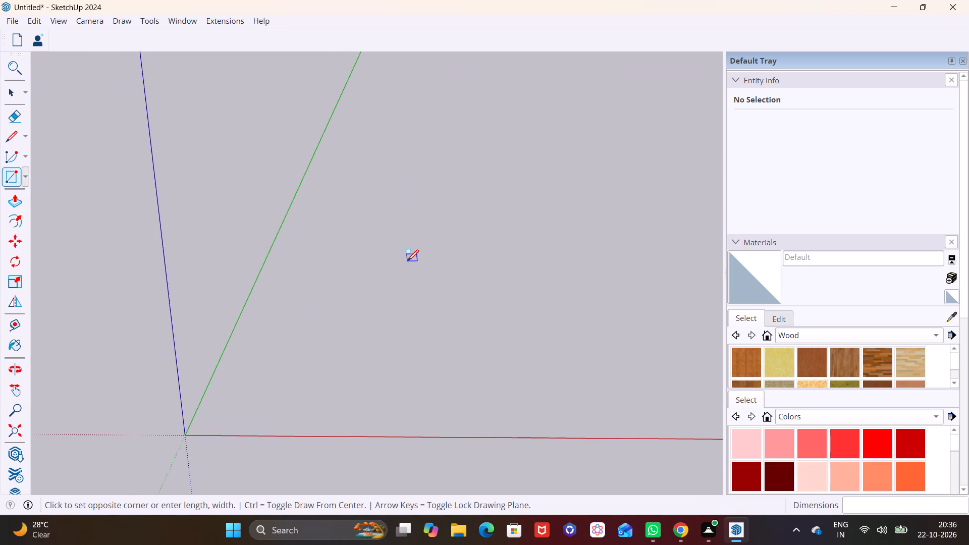
text(30',30')
key(Return)
key(space)
Offset the outline of the square face inward by 9" to form the wall thickness.
click(550, 334)
scroll(551, 333, down, 2)
middle_drag(542, 336, 484, 383)
shift+middle_drag(488, 362, 398, 351)
middle_drag(458, 398, 458, 406)
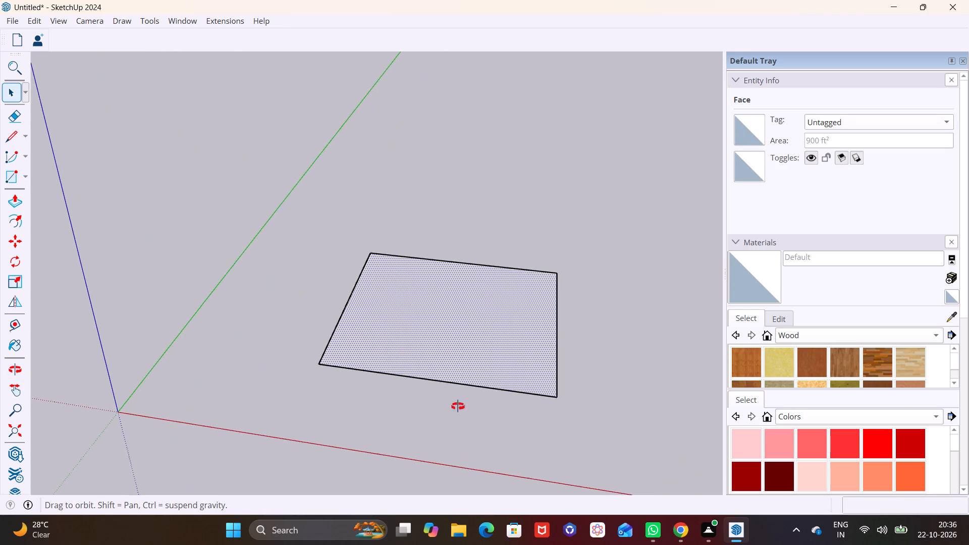
middle_drag(458, 406, 455, 426)
scroll(427, 340, up, 5)
click(434, 347)
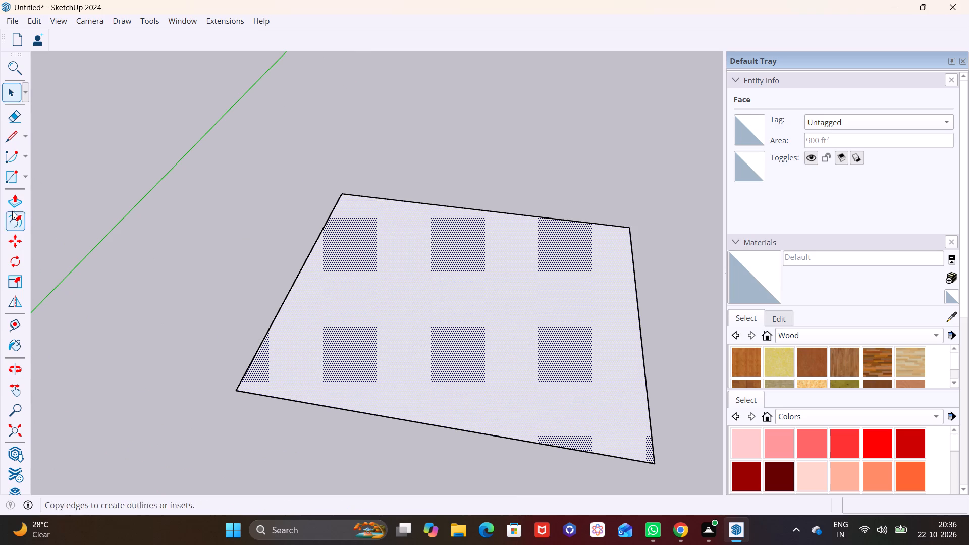
click(19, 221)
click(364, 308)
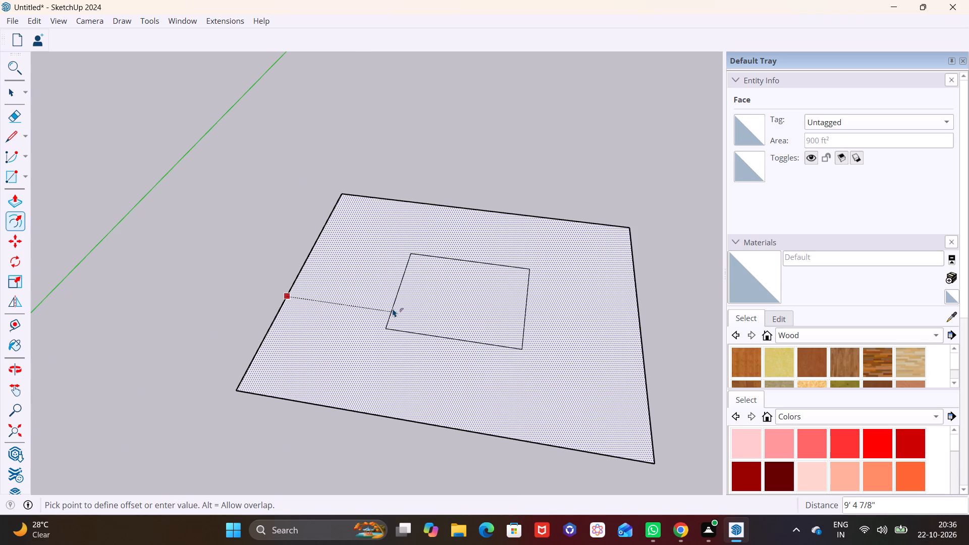
text(9")
key(Return)
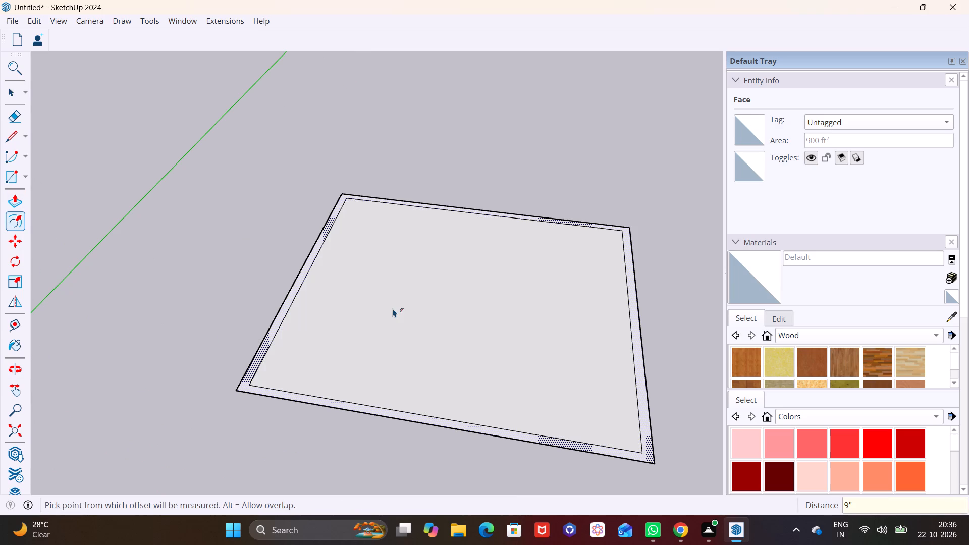
key(space)
Push/Pull the narrow wall band around the square up 10' to raise the walls.
click(411, 307)
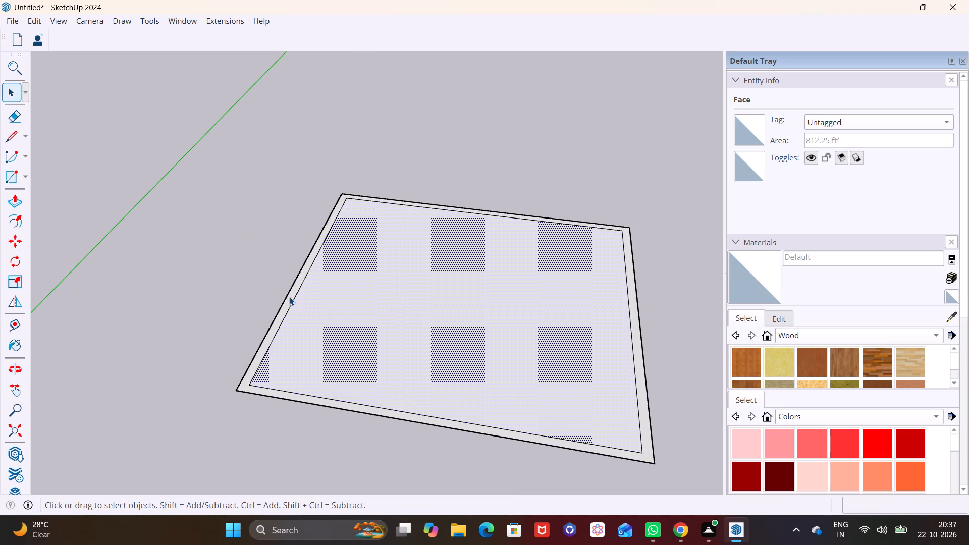
click(289, 297)
click(291, 293)
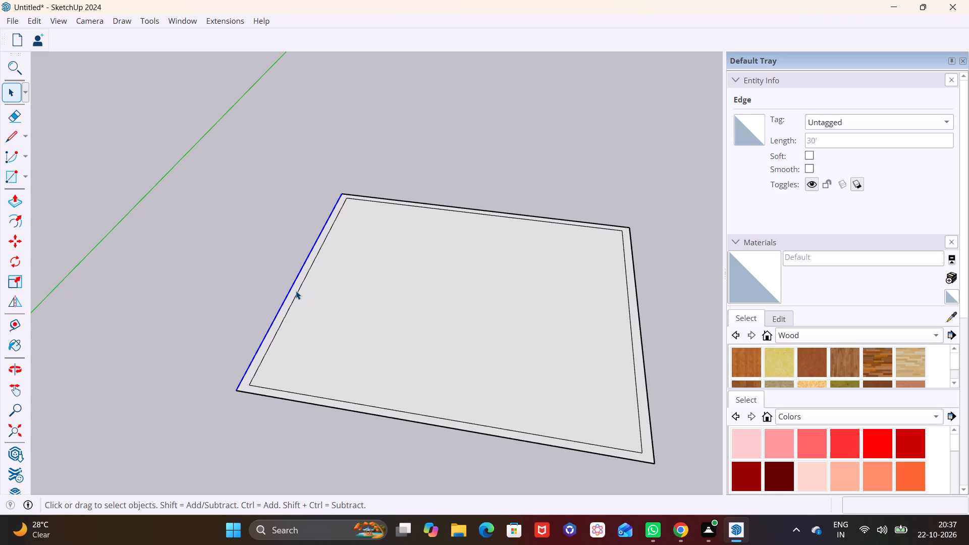
click(296, 291)
scroll(296, 290, up, 3)
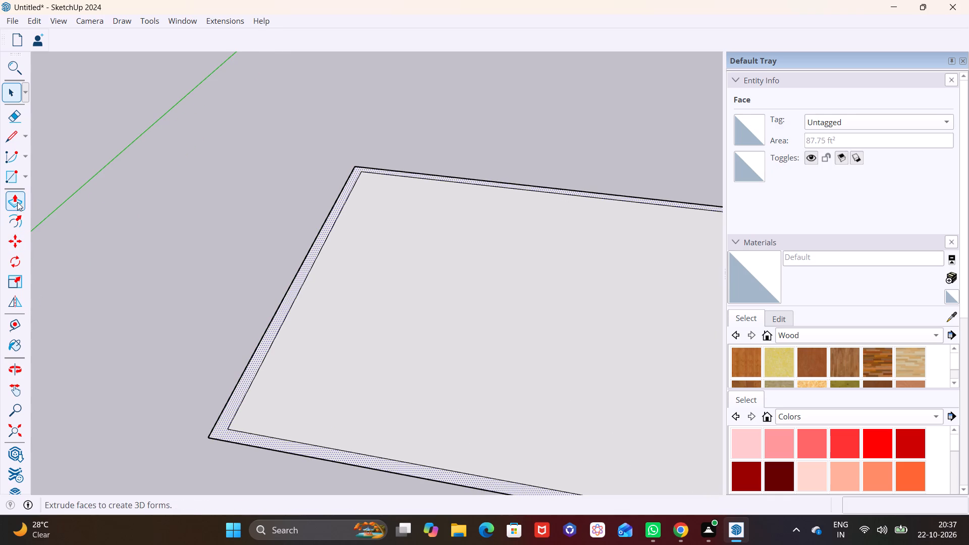
click(17, 202)
click(277, 324)
scroll(306, 231, down, 4)
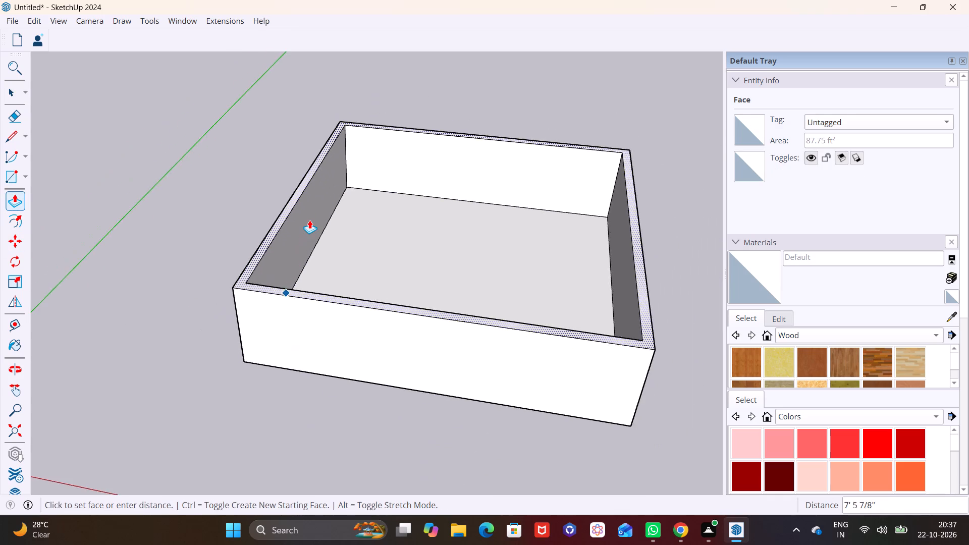
scroll(309, 220, down, 2)
text(10')
key(Return)
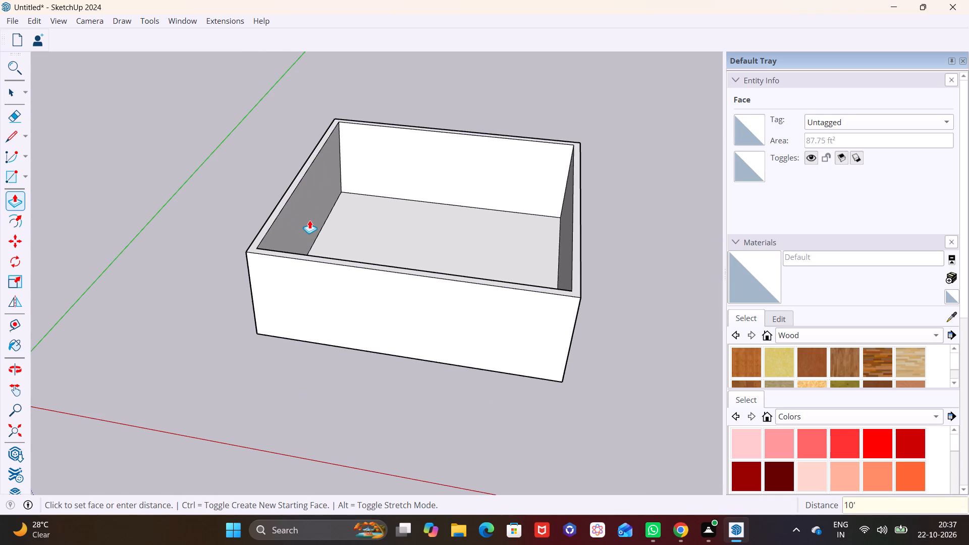
key(space)
Draw a Rotated Rectangle down from one 30' bottom edge of the box, vertical and 1' high.
middle_drag(380, 329, 393, 132)
middle_drag(404, 278, 464, 117)
middle_drag(408, 255, 423, 167)
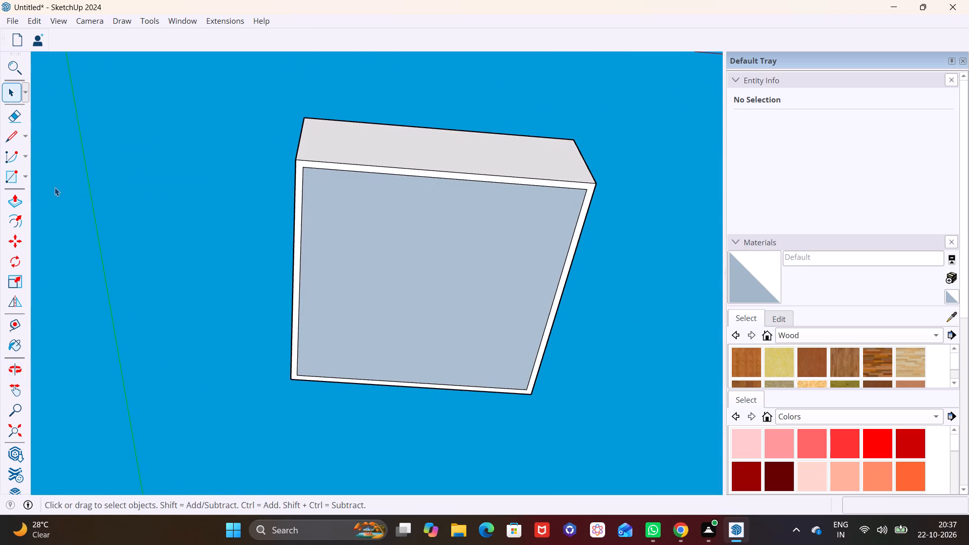
click(13, 258)
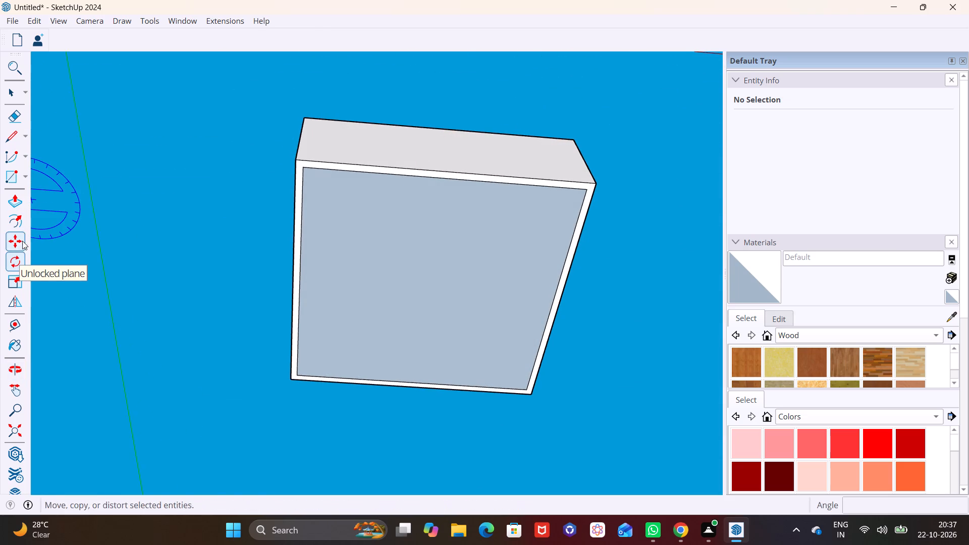
click(24, 173)
click(35, 208)
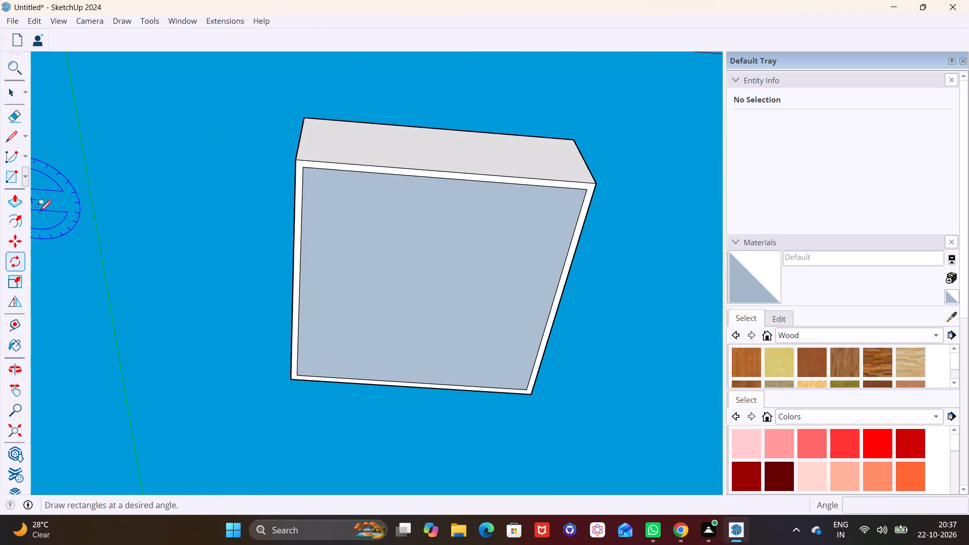
scroll(291, 379, up, 2)
click(291, 379)
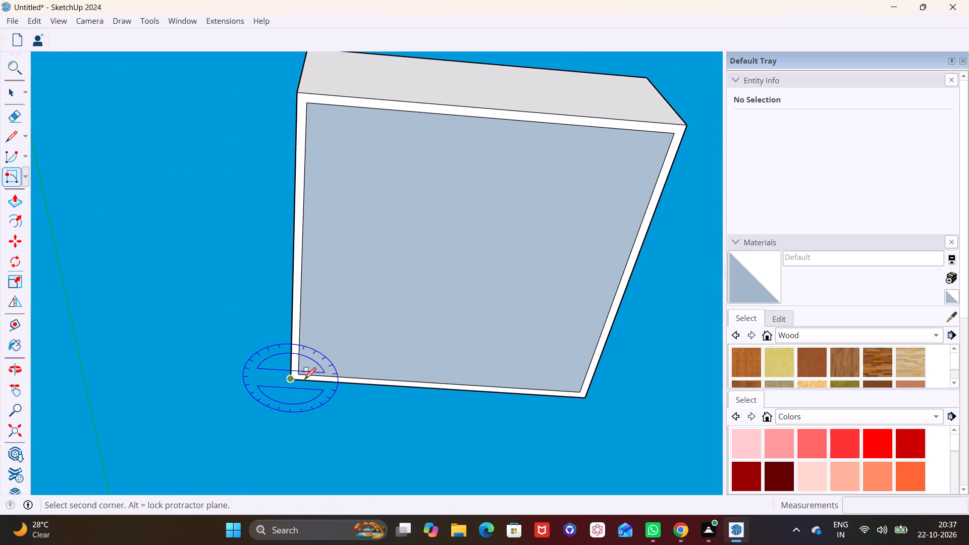
click(580, 399)
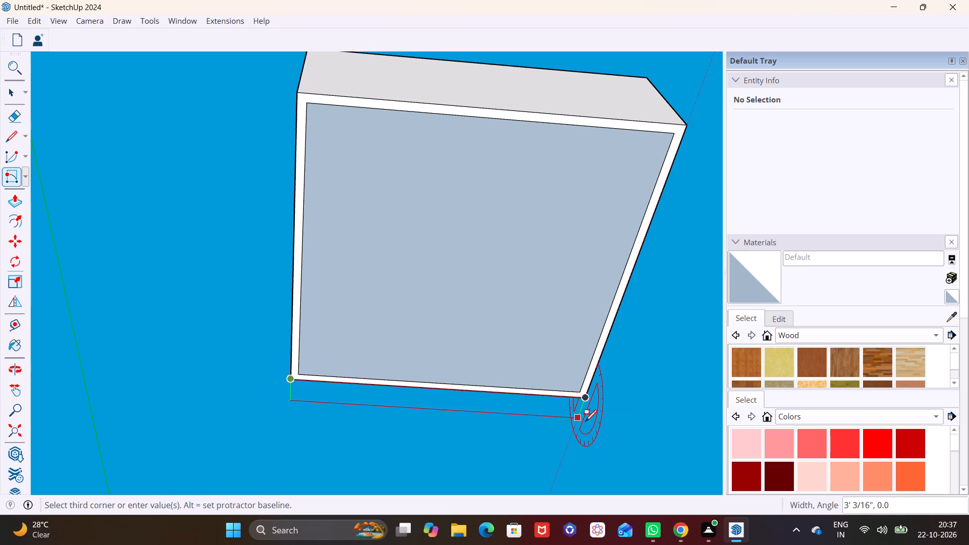
scroll(584, 421, down, 2)
middle_drag(527, 366, 598, 500)
middle_drag(419, 397, 535, 477)
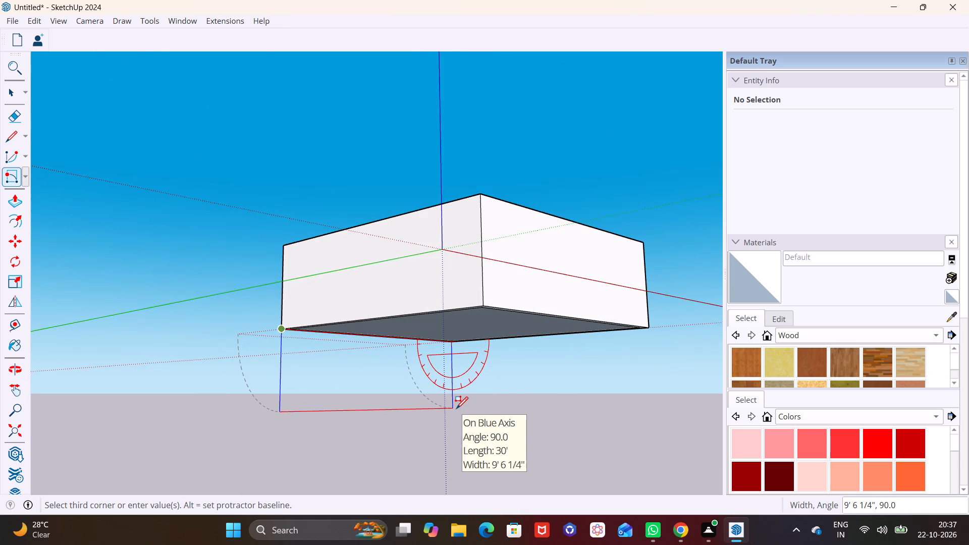
text(1')
key(Return)
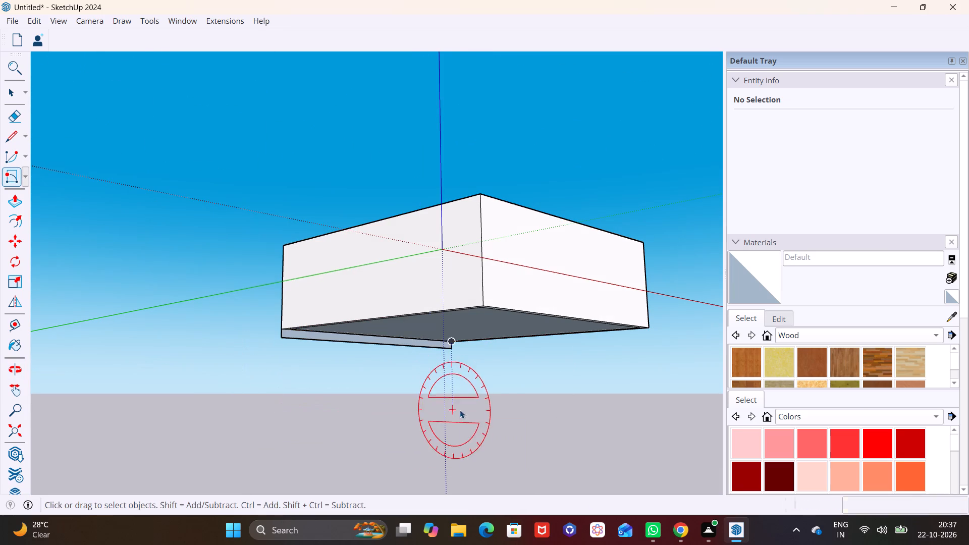
key(space)
Make the 1' high strip face and its edges into a group.
scroll(357, 294, up, 8)
double_click(354, 366)
right_click(353, 366)
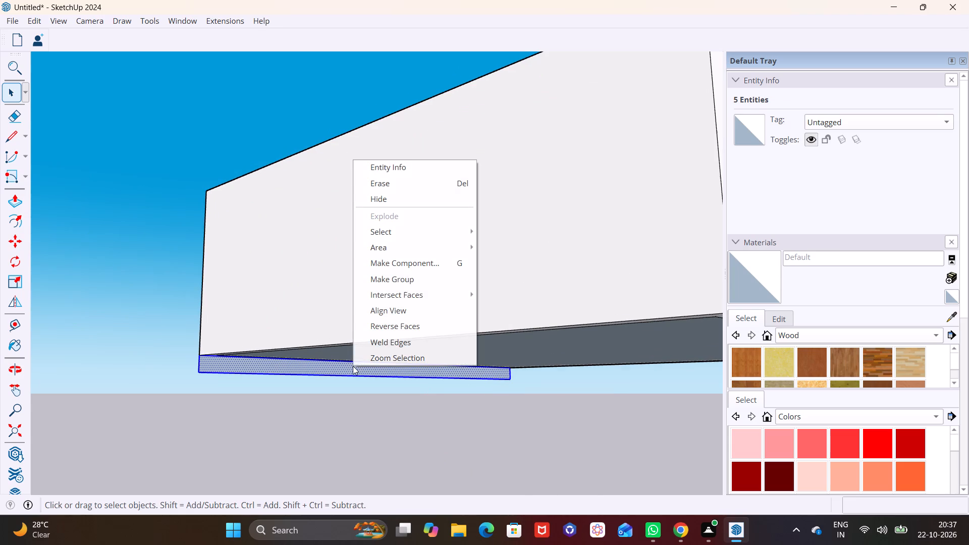
click(395, 286)
Inside the strip's group, Push/Pull the face under the walls to the opposite side, forming a full floor slab.
triple_click(305, 366)
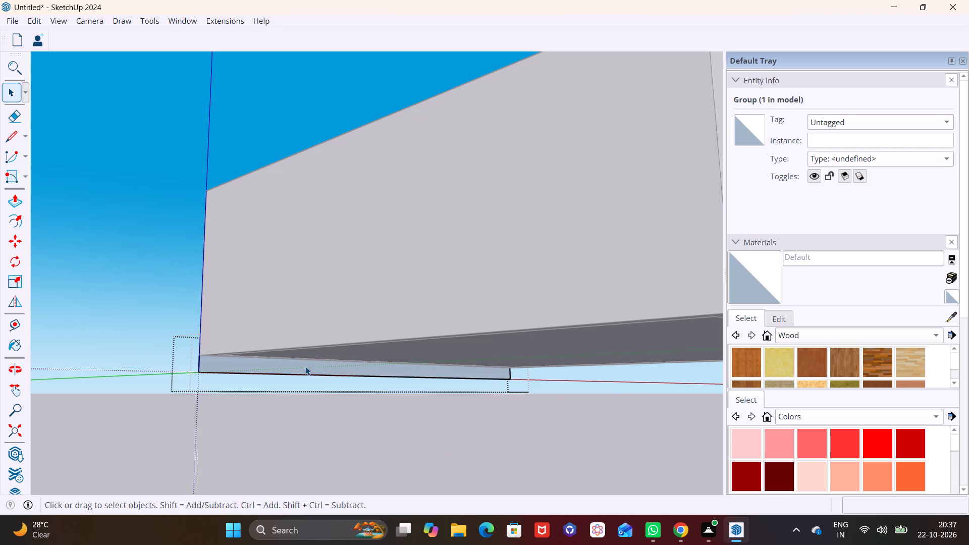
click(15, 202)
drag(229, 364, 236, 360)
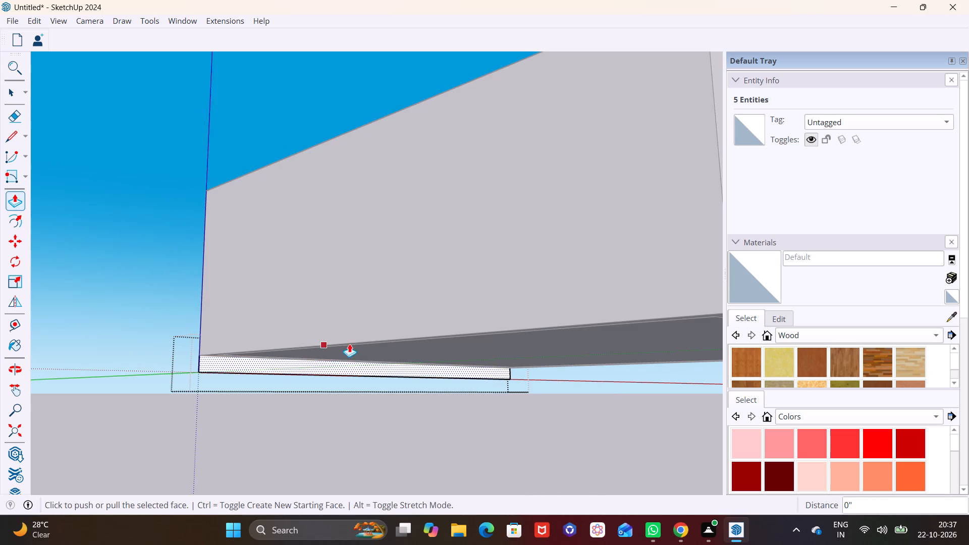
click(281, 368)
scroll(435, 338, down, 7)
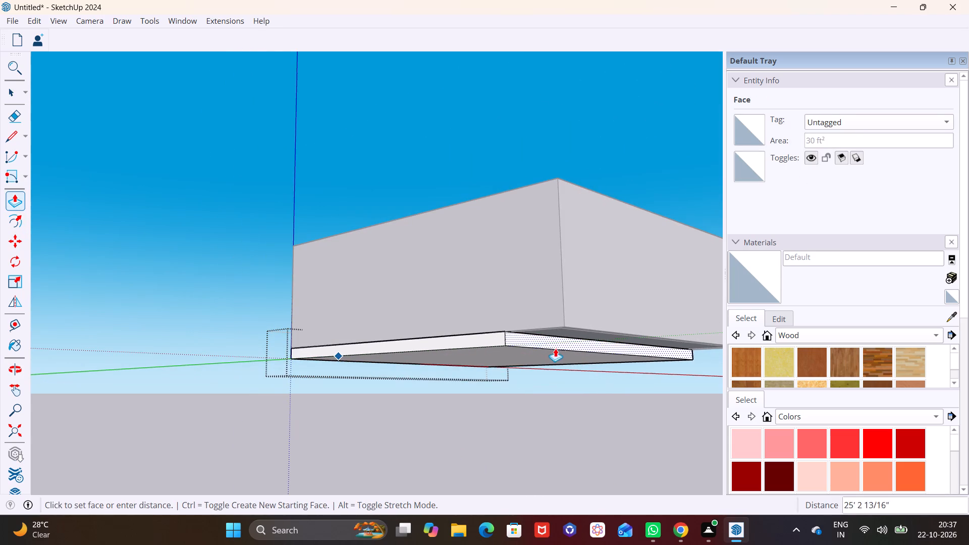
click(583, 324)
scroll(569, 302, down, 3)
middle_drag(563, 288, 398, 474)
middle_drag(445, 380, 394, 487)
key(space)
click(495, 185)
Copy the whole storey, walls and slab together, 11' straight up so it stacks on the original walls.
scroll(479, 238, down, 2)
middle_drag(473, 297, 449, 287)
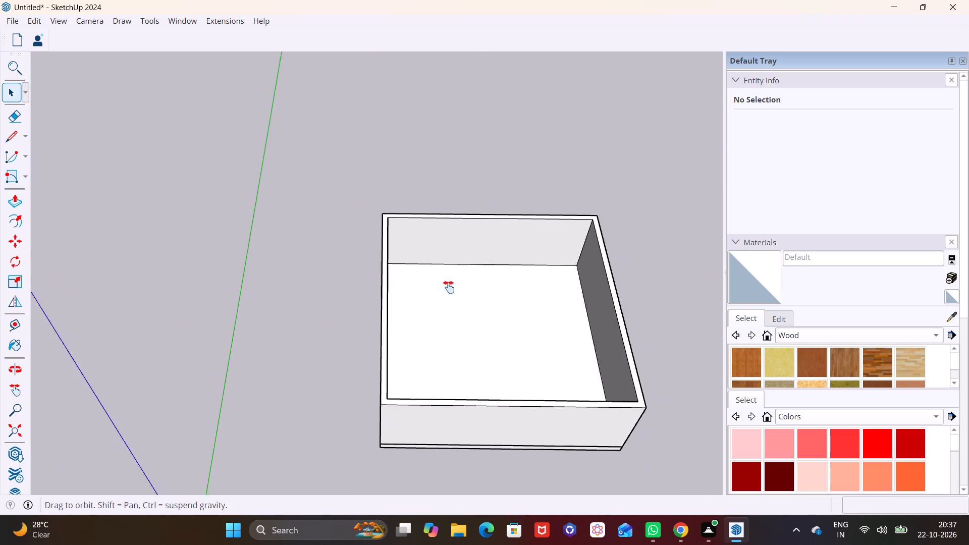
middle_drag(449, 287, 355, 220)
middle_drag(444, 268, 444, 347)
scroll(353, 217, up, 2)
middle_drag(349, 222, 365, 232)
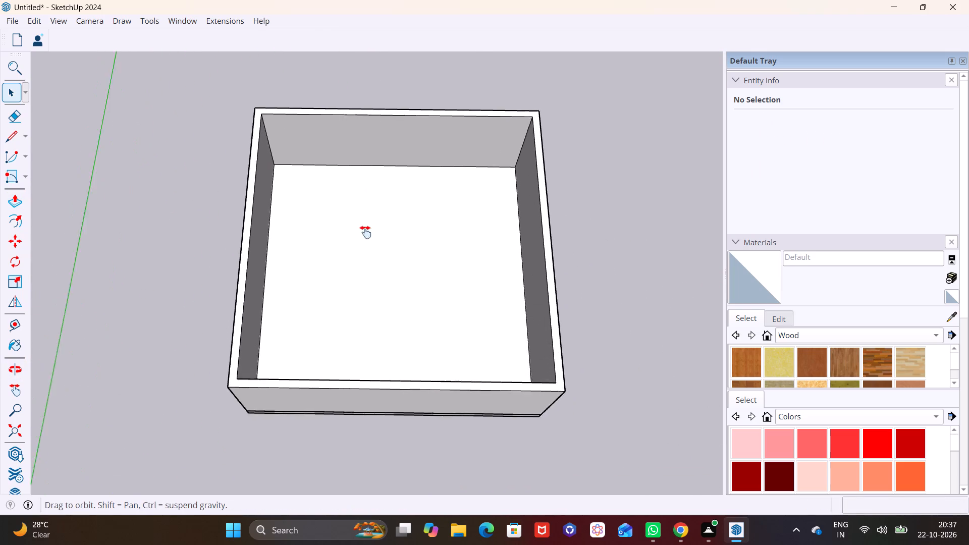
middle_drag(365, 232, 387, 255)
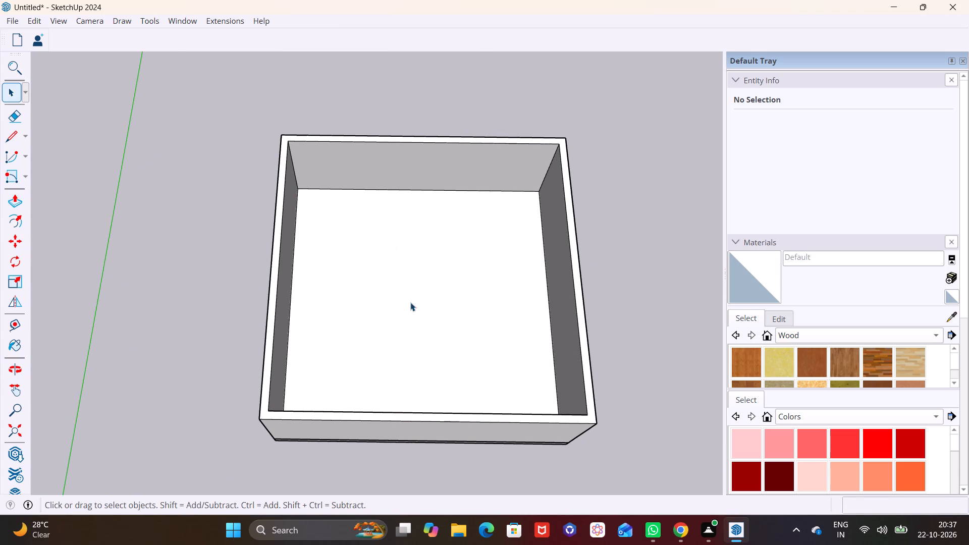
middle_drag(405, 303, 390, 330)
scroll(395, 305, down, 5)
shift+middle_drag(397, 309, 403, 264)
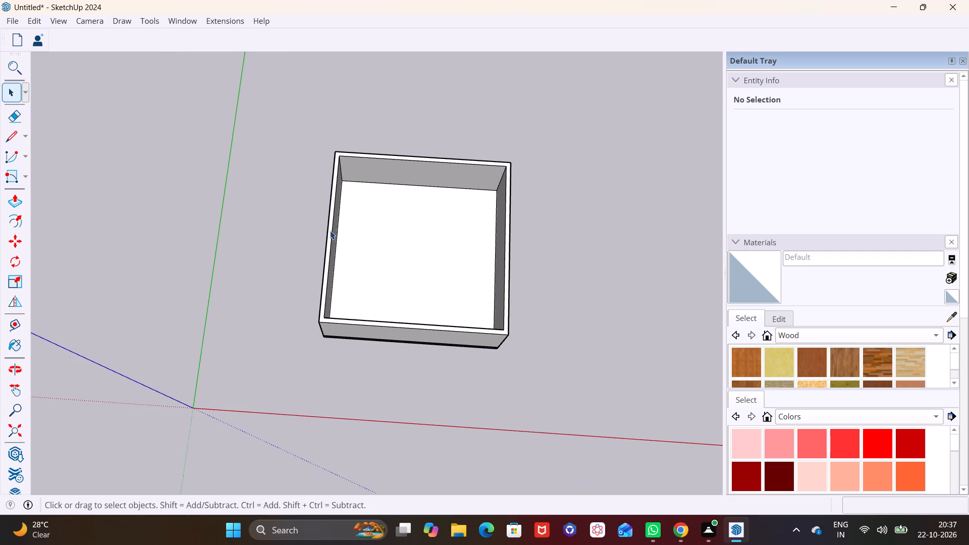
drag(289, 119, 552, 379)
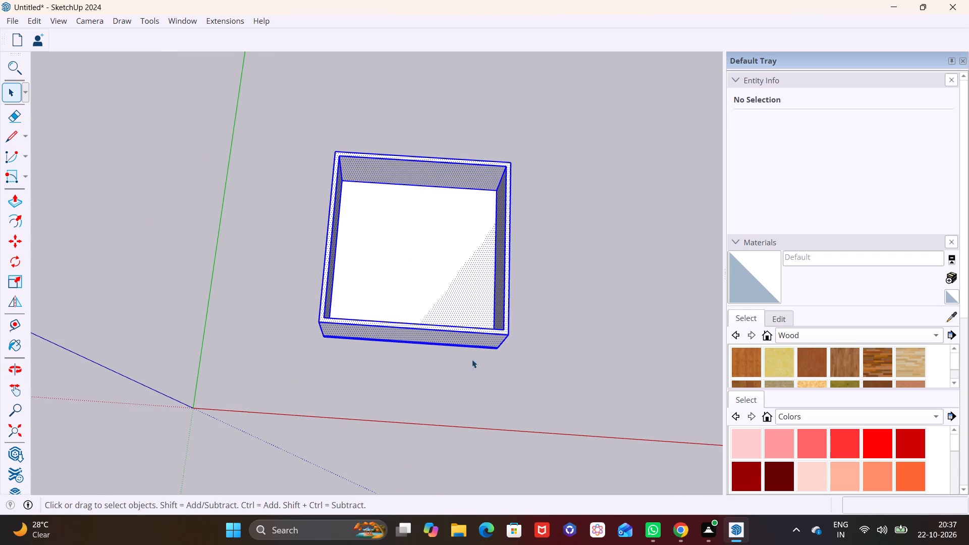
key(m)
middle_drag(452, 354, 458, 262)
scroll(485, 322, up, 6)
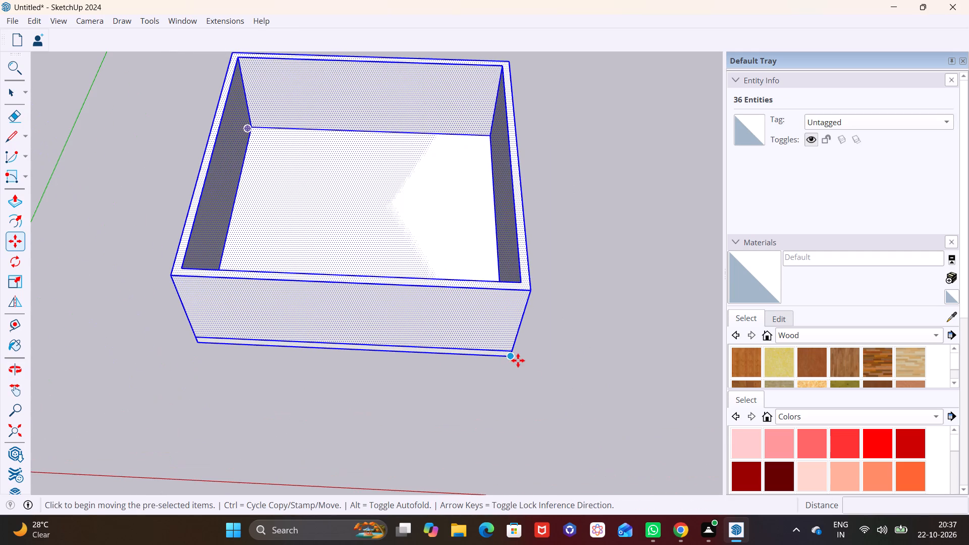
click(510, 359)
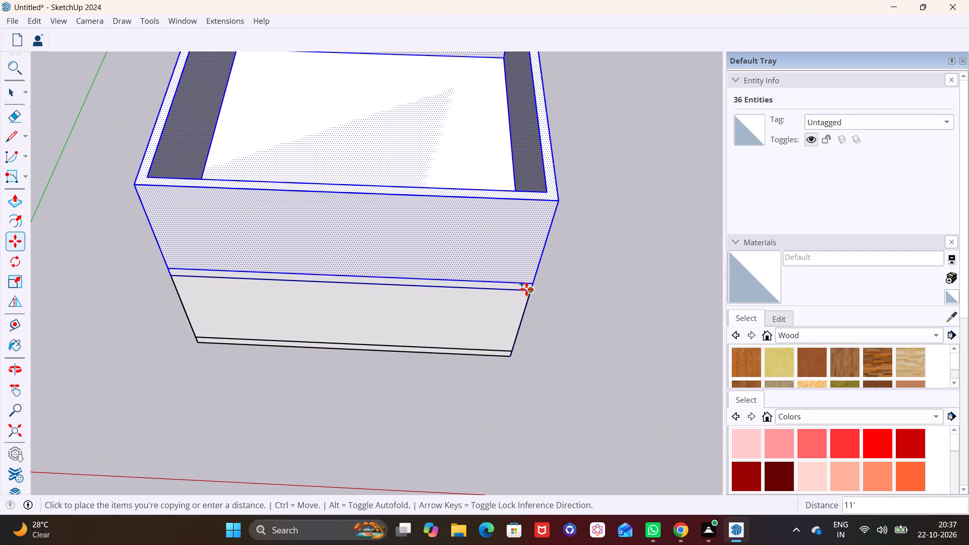
click(526, 288)
key(space)
click(576, 314)
scroll(490, 292, down, 6)
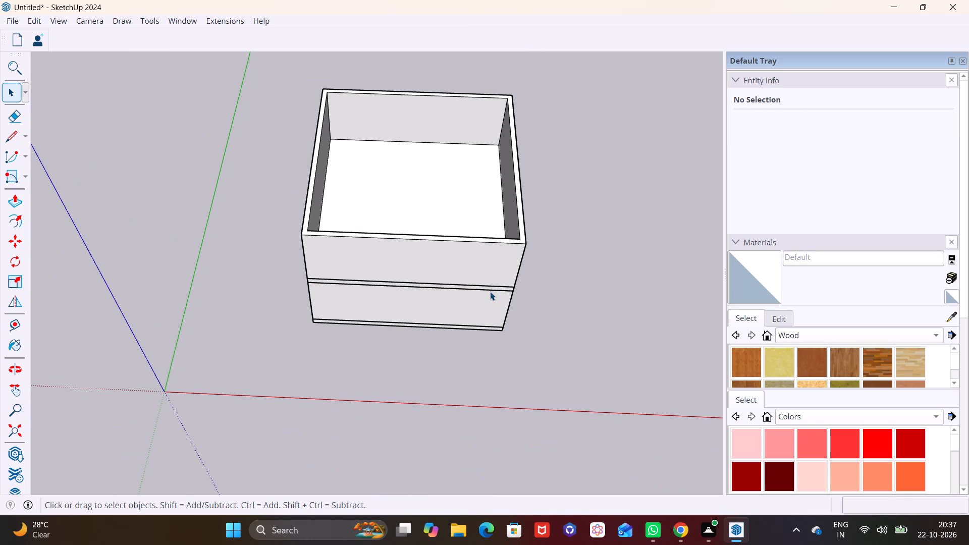
Draw a Rotated Rectangle on one 30' outer top edge of the upper walls, standing vertically and 1' high.
scroll(490, 292, down, 1)
scroll(490, 292, up, 1)
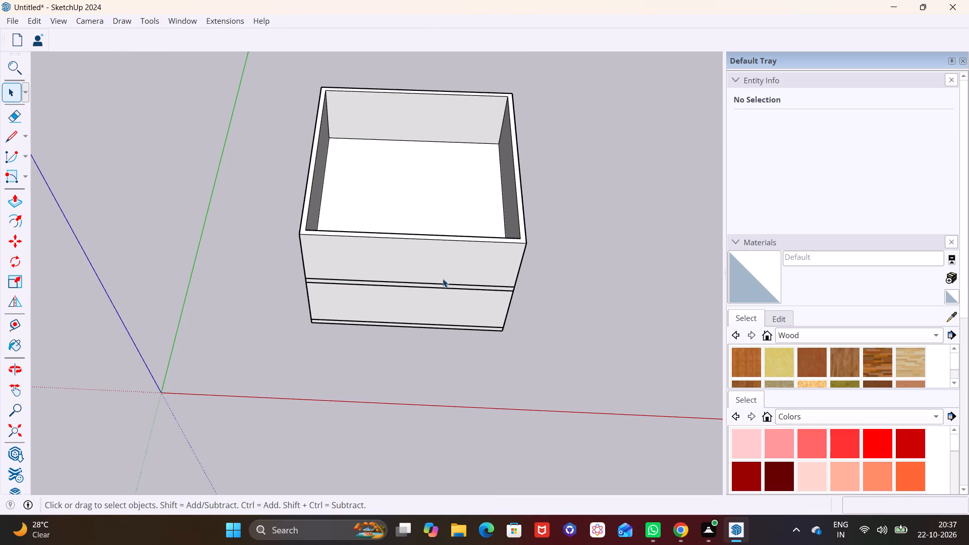
shift+middle_drag(443, 283, 442, 353)
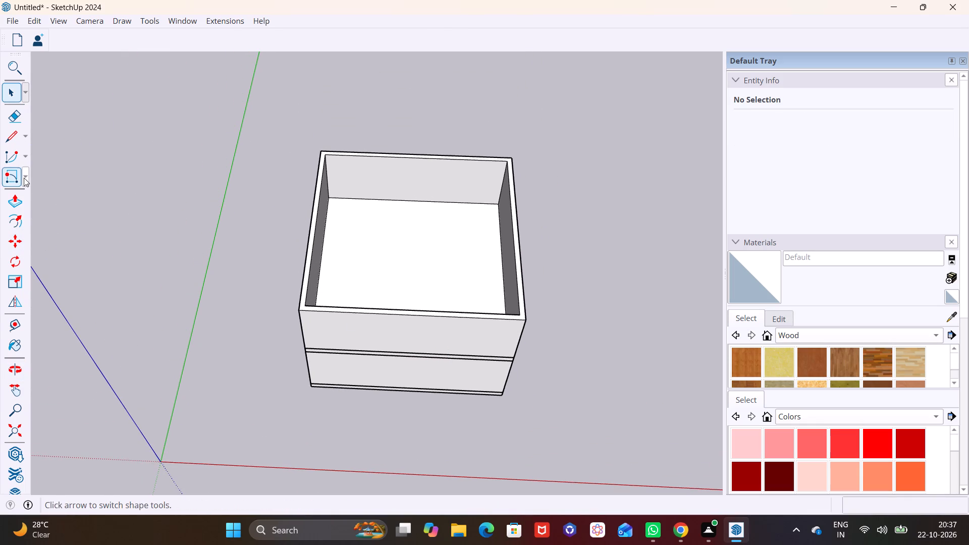
click(24, 178)
click(31, 208)
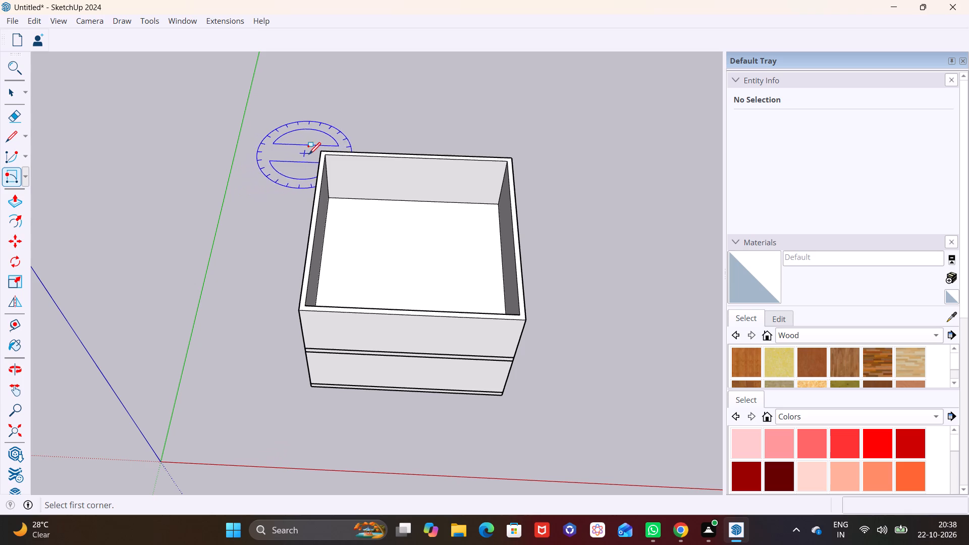
click(321, 150)
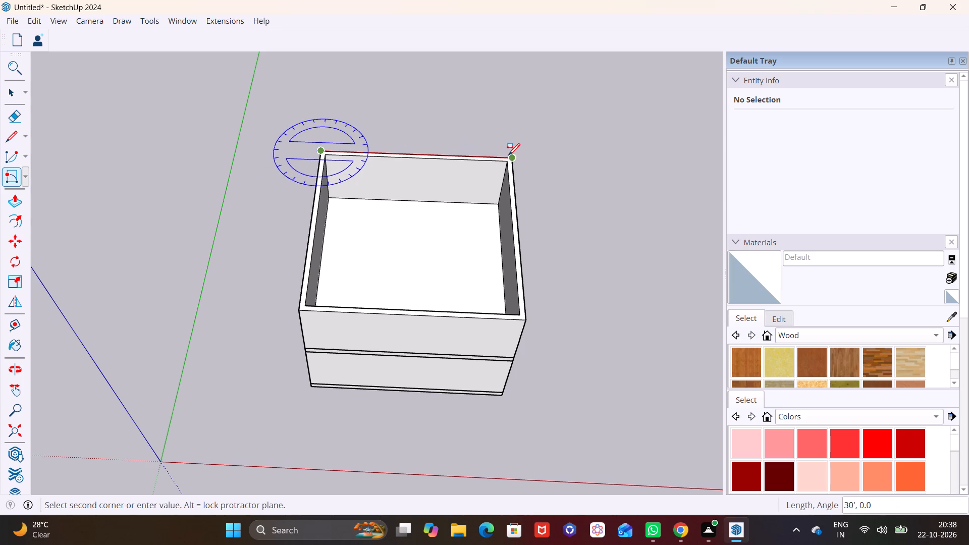
click(508, 155)
middle_drag(502, 233, 569, 0)
middle_drag(441, 193, 711, 281)
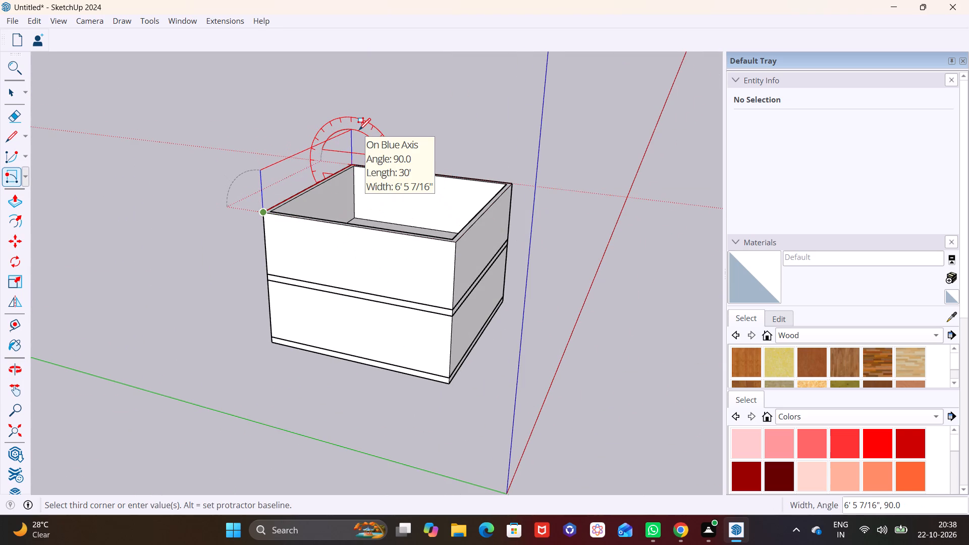
text(1')
key(Return)
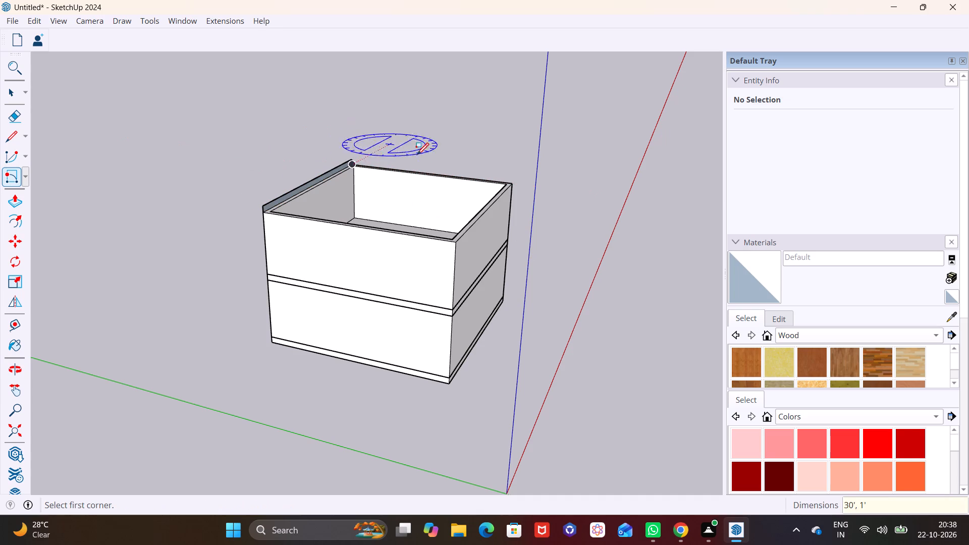
key(space)
Make the 1' high strip face on top of the walls and its edges into a group.
scroll(462, 220, up, 6)
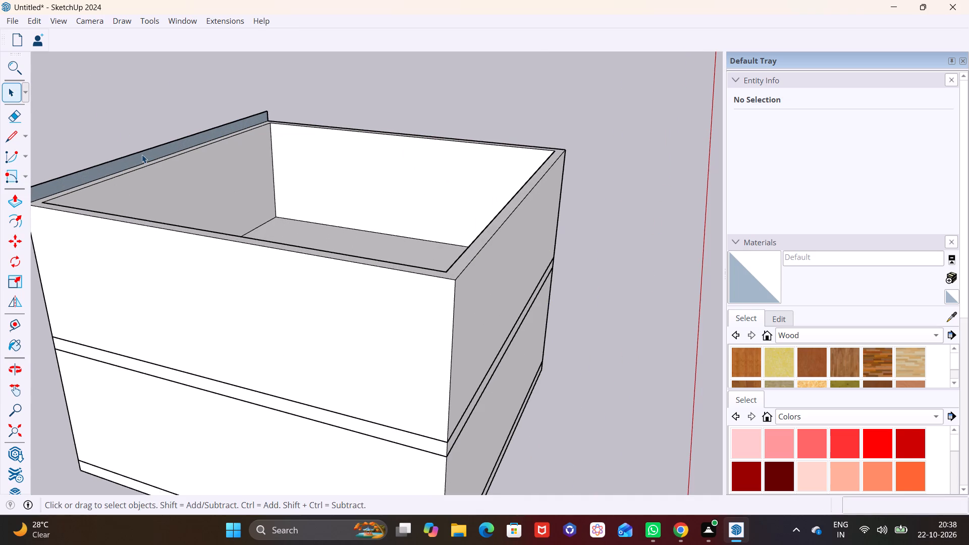
double_click(142, 154)
right_click(142, 154)
click(179, 271)
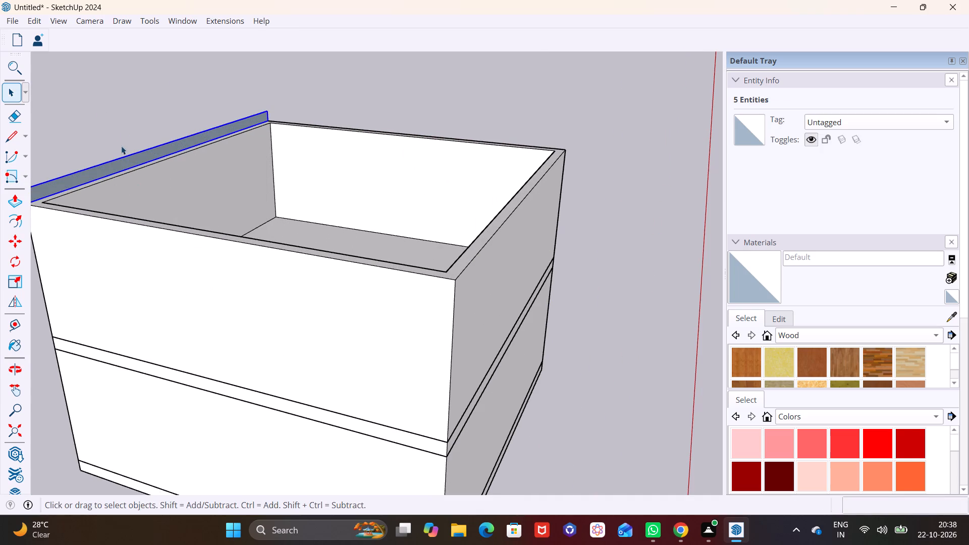
Inside the strip's group, Push/Pull the face across to the opposite walls to form the roof slab, and leave the group.
triple_click(122, 166)
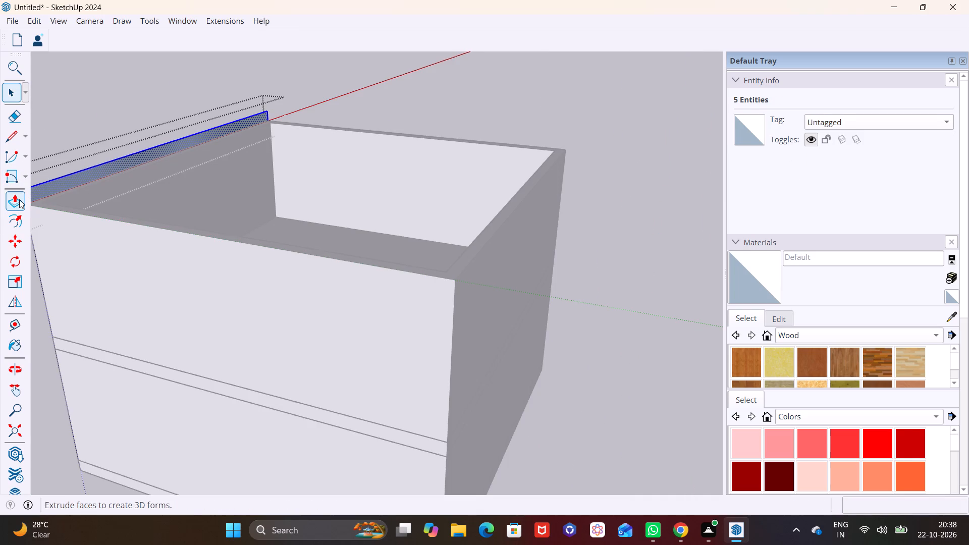
click(20, 199)
click(97, 173)
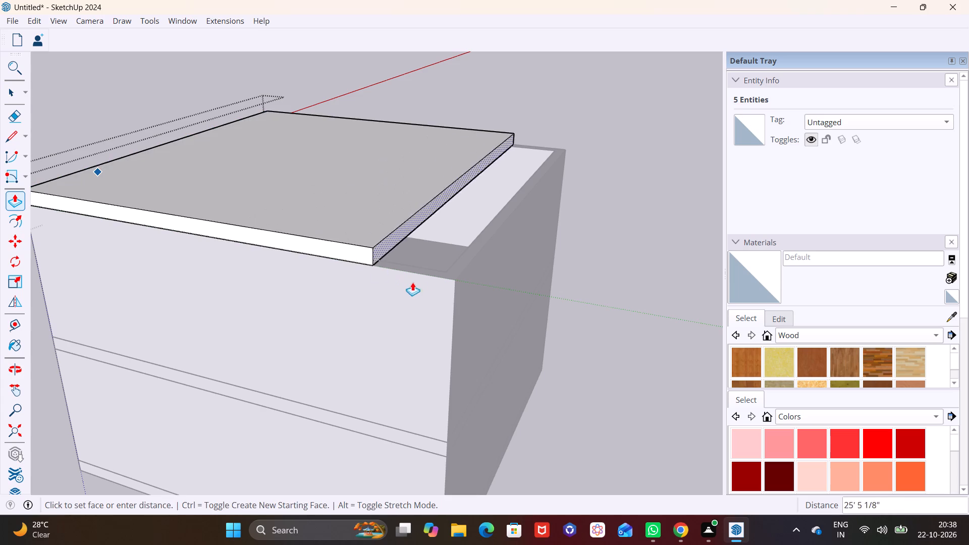
click(456, 307)
scroll(479, 289, down, 6)
middle_drag(500, 325, 212, 360)
click(558, 115)
key(space)
click(556, 114)
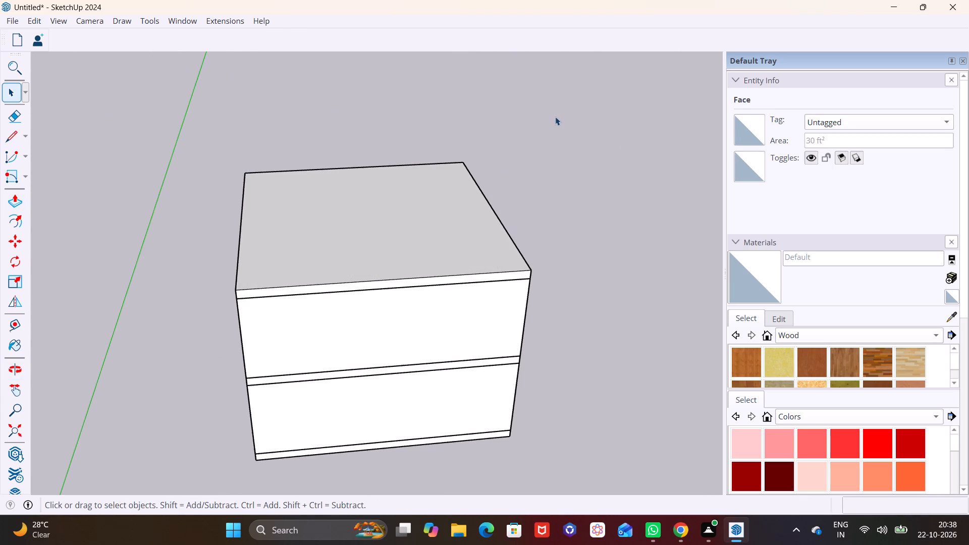
Inside the bottom slab's group, Push/Pull the side facing the green axis outward about 4' 10" beyond the walls.
scroll(540, 232, down, 3)
middle_drag(530, 250, 498, 251)
scroll(447, 260, up, 2)
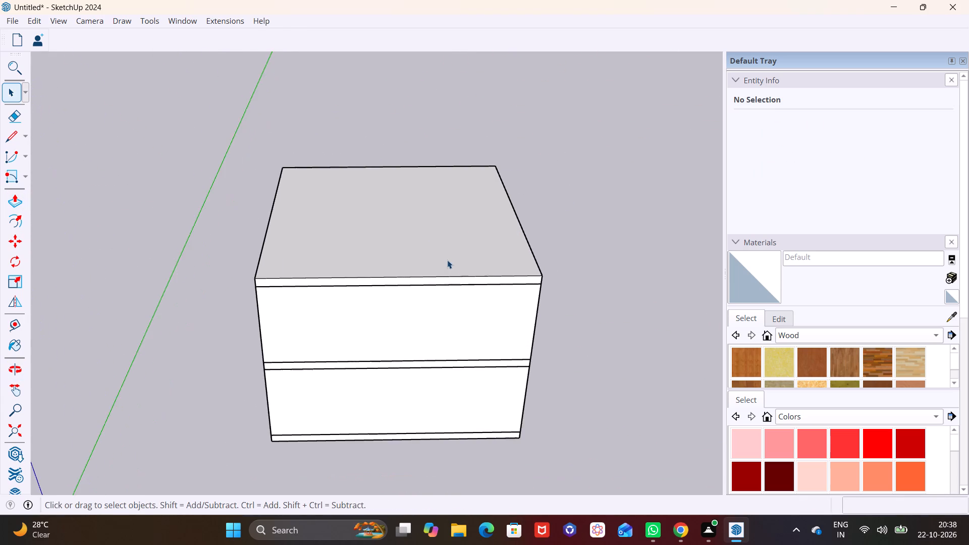
scroll(450, 262, up, 1)
middle_drag(452, 270, 527, 157)
middle_drag(486, 222, 465, 204)
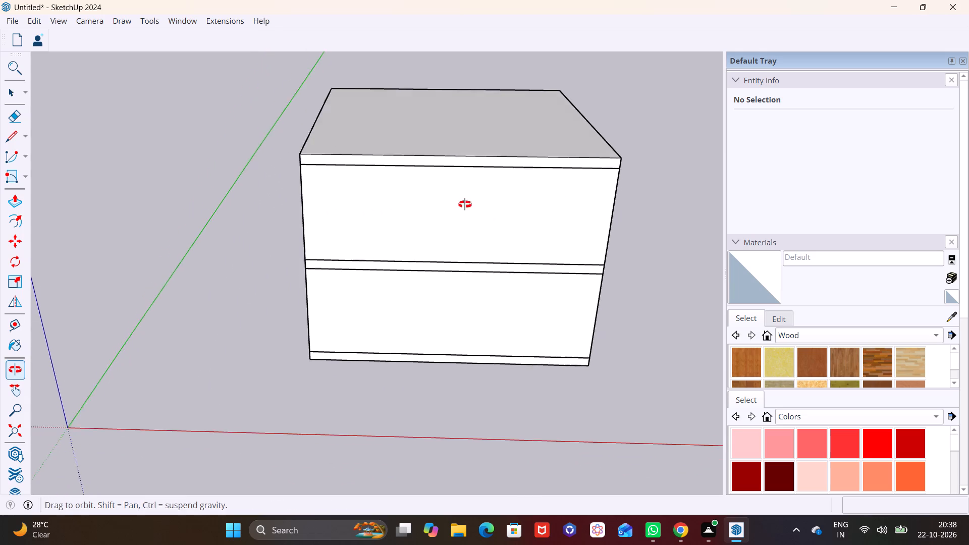
middle_drag(465, 204, 466, 190)
middle_drag(451, 289, 579, 329)
scroll(451, 289, up, 1)
scroll(272, 302, up, 3)
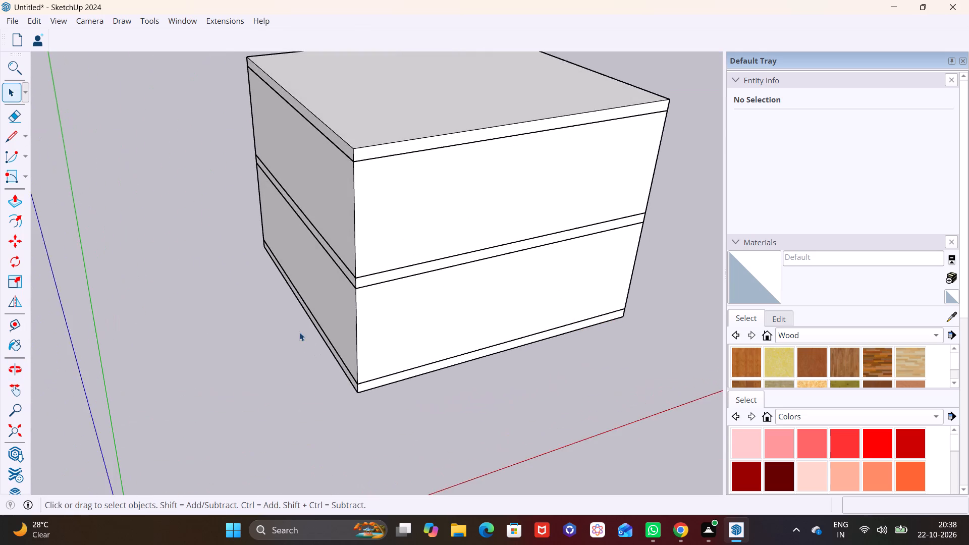
scroll(299, 332, up, 5)
shift+middle_drag(346, 318, 366, 197)
scroll(378, 262, up, 3)
triple_click(396, 256)
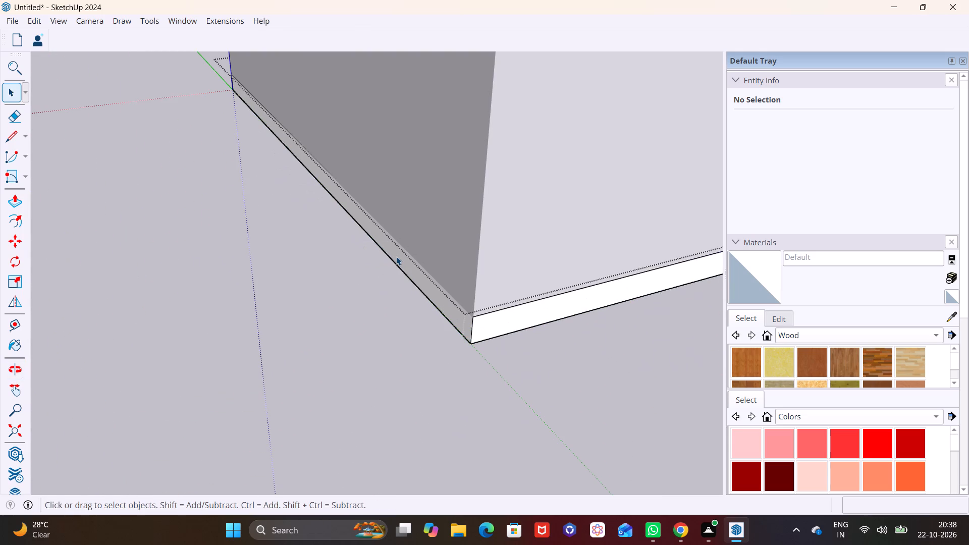
click(14, 201)
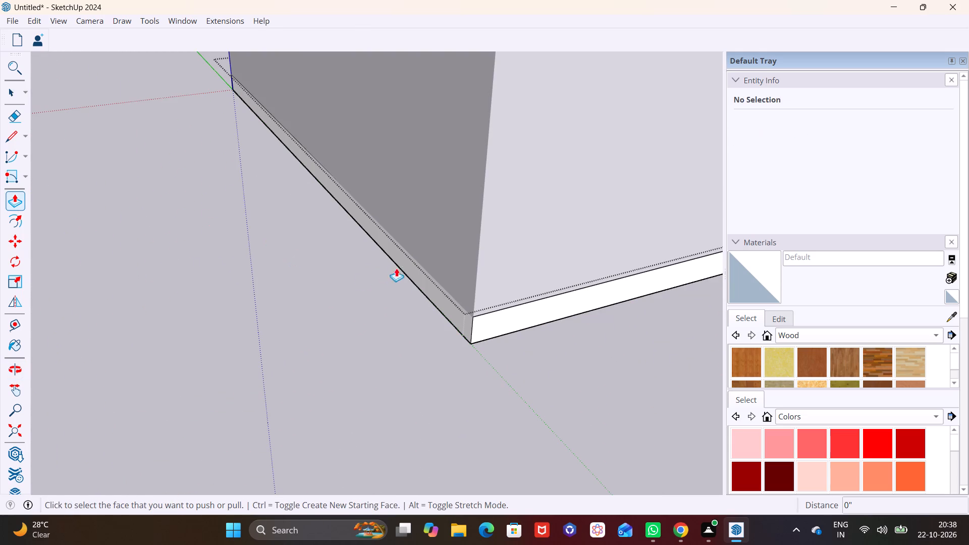
click(404, 264)
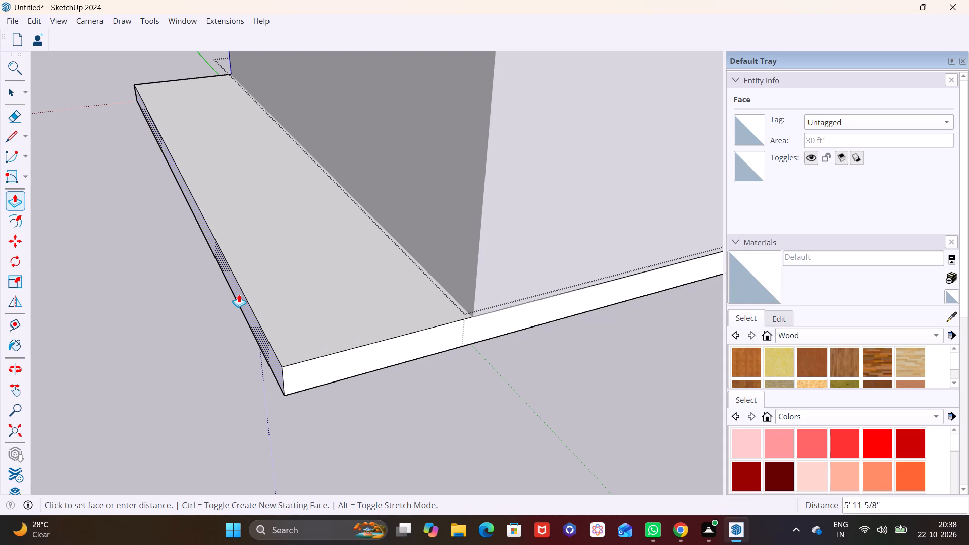
click(273, 288)
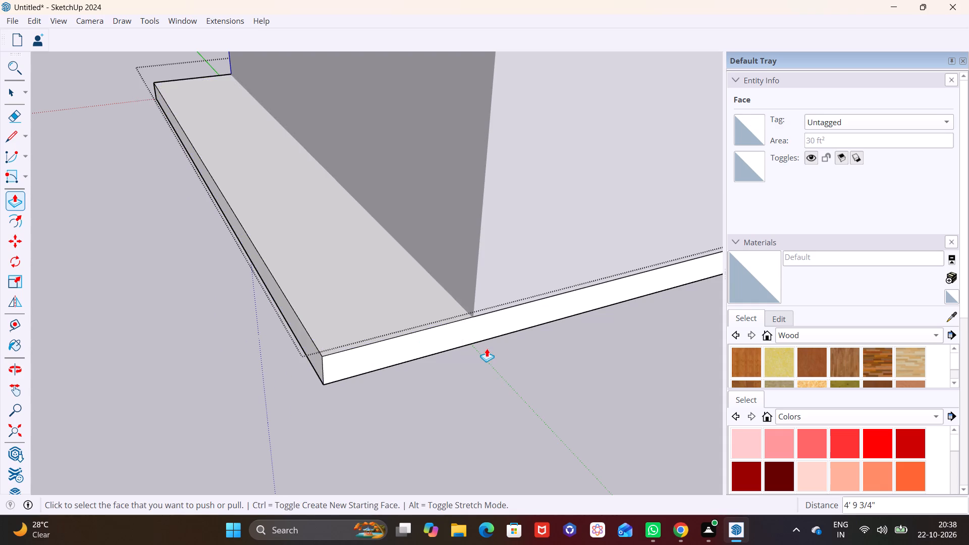
key(space)
Push/Pull the bottom slab's side facing the red axis outward about 3.4' beyond the walls.
middle_drag(487, 348, 328, 339)
key(space)
click(338, 323)
click(338, 323)
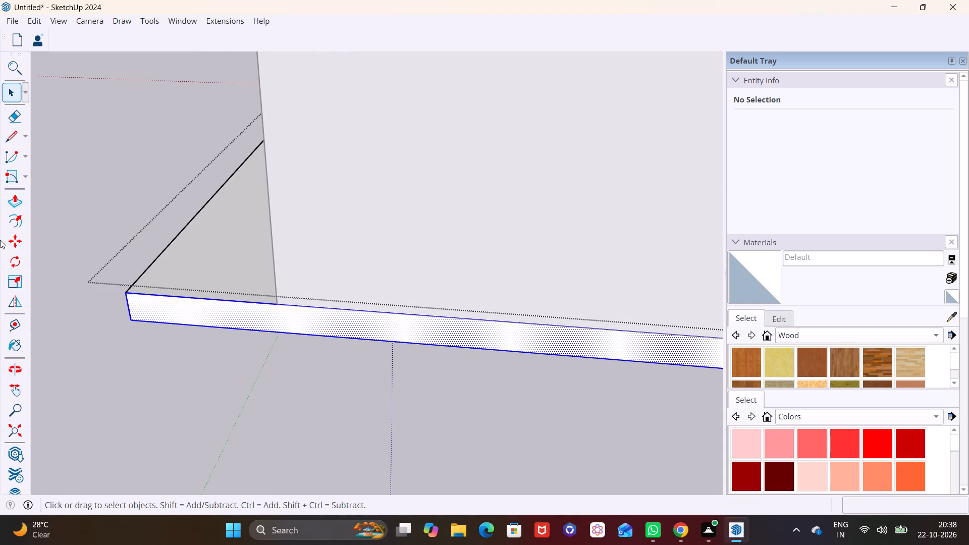
click(15, 204)
click(275, 316)
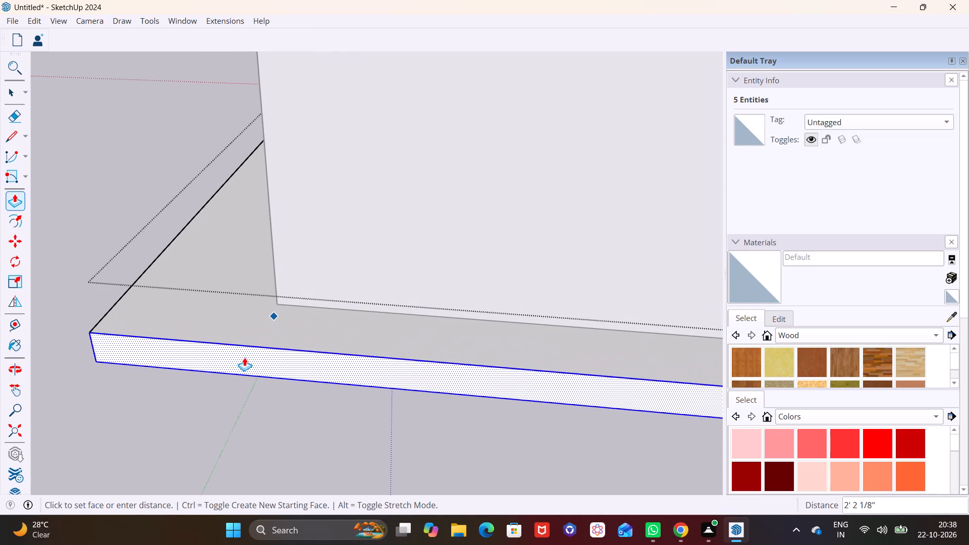
click(229, 380)
Push/Pull the bottom slab's side farthest from the green axis outward about 4' 6" beyond the walls.
scroll(273, 308, down, 9)
shift+middle_drag(405, 329, 351, 331)
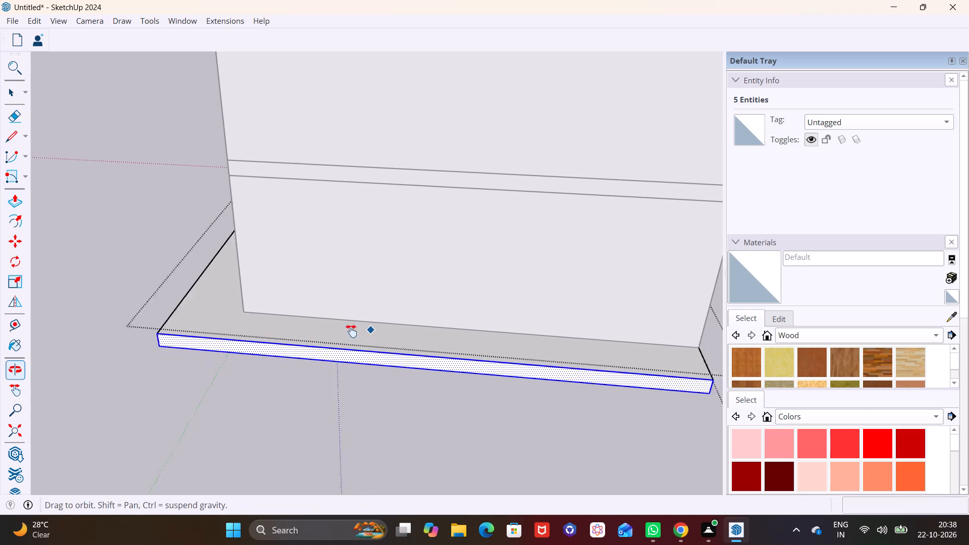
shift+middle_drag(351, 331, 223, 329)
middle_drag(386, 339, 213, 271)
scroll(412, 316, up, 7)
key(space)
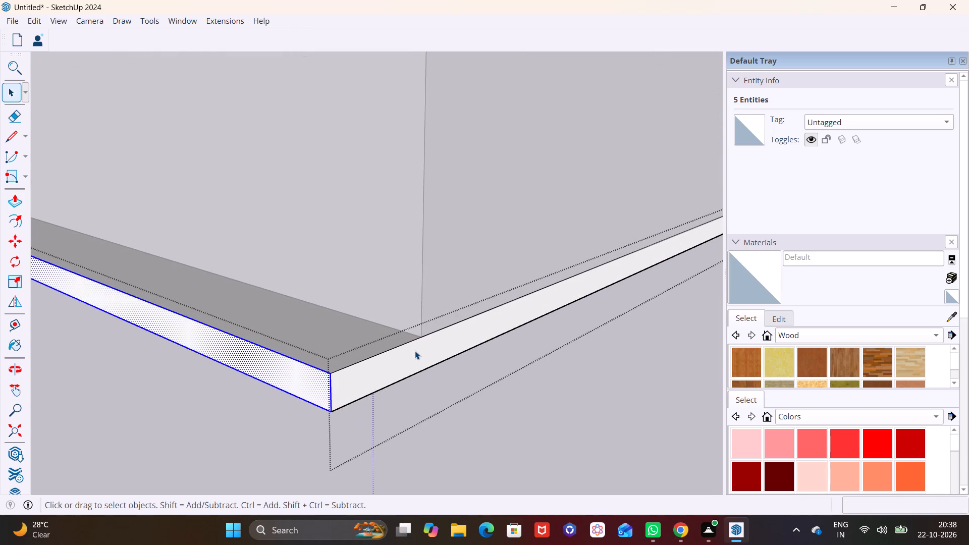
click(415, 351)
click(11, 200)
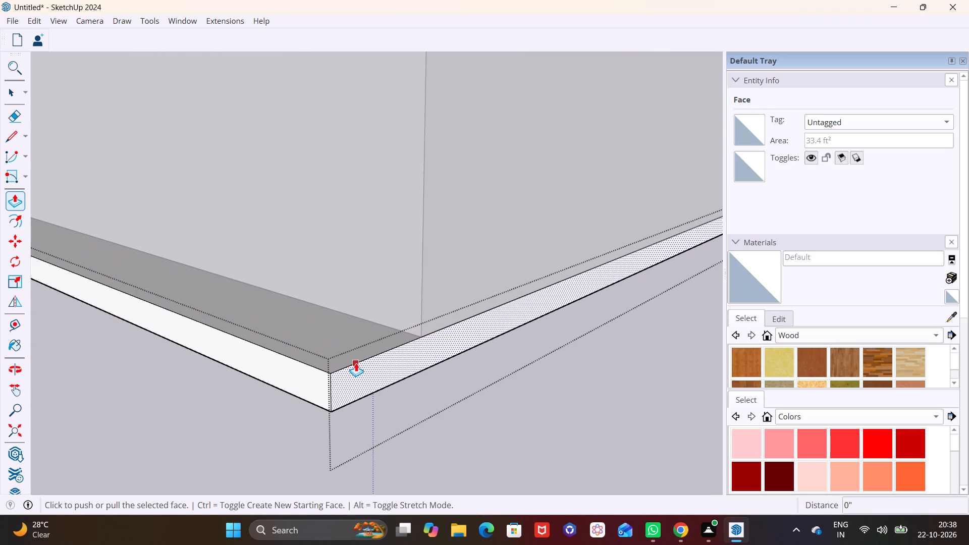
click(372, 365)
click(535, 399)
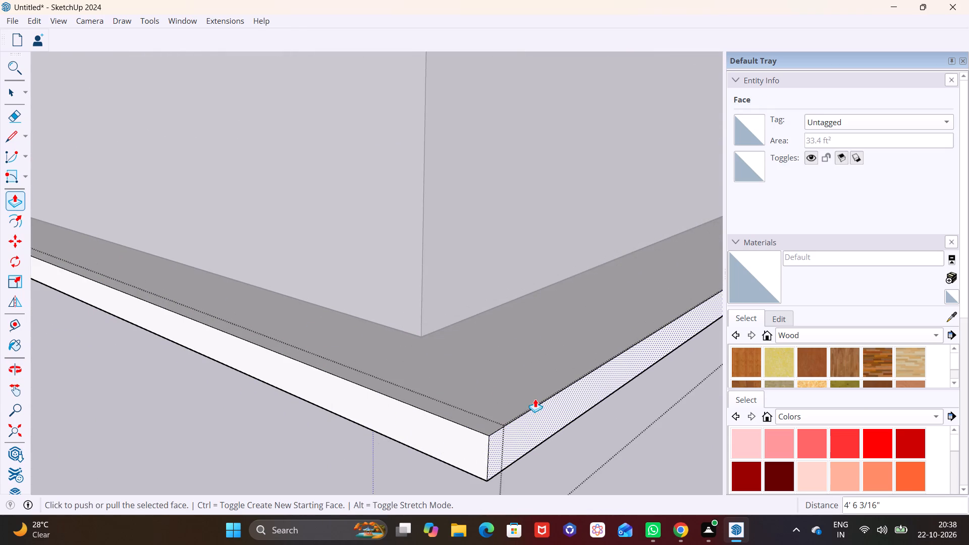
Push/Pull the bottom slab's remaining flush side, farthest from the red axis, outward about 11', and leave the group.
scroll(504, 349, down, 9)
middle_drag(565, 329, 221, 365)
middle_drag(512, 364, 299, 301)
middle_drag(532, 375, 408, 285)
click(355, 291)
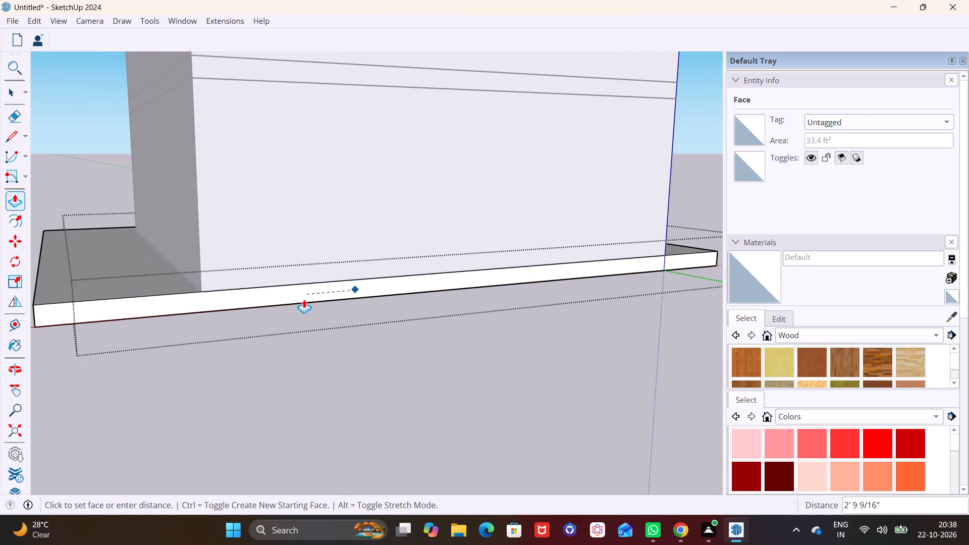
key(space)
click(303, 294)
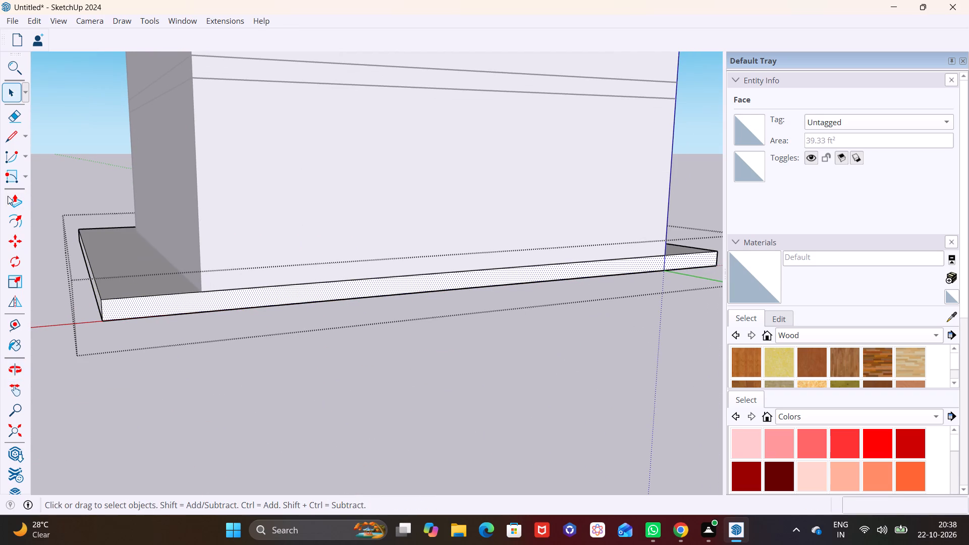
click(12, 199)
click(187, 300)
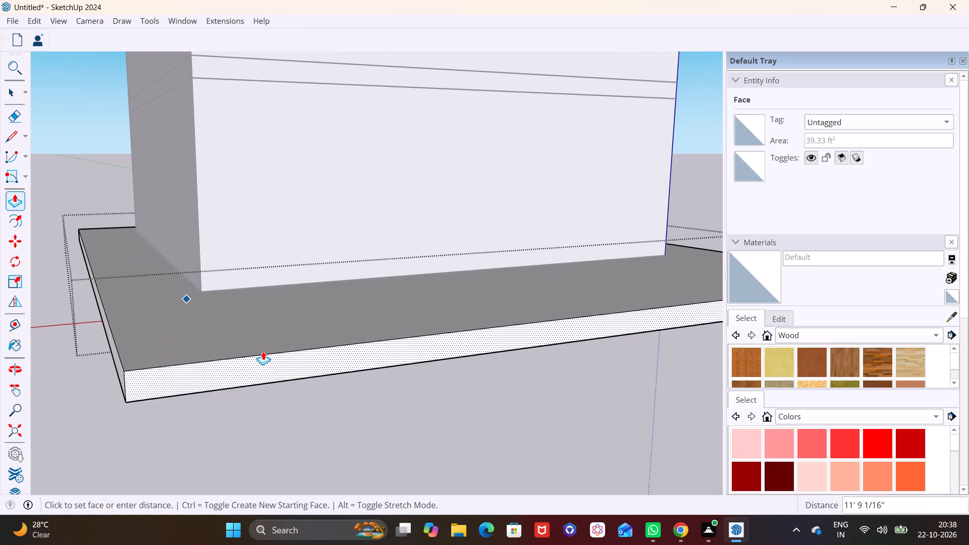
click(253, 342)
key(space)
click(434, 416)
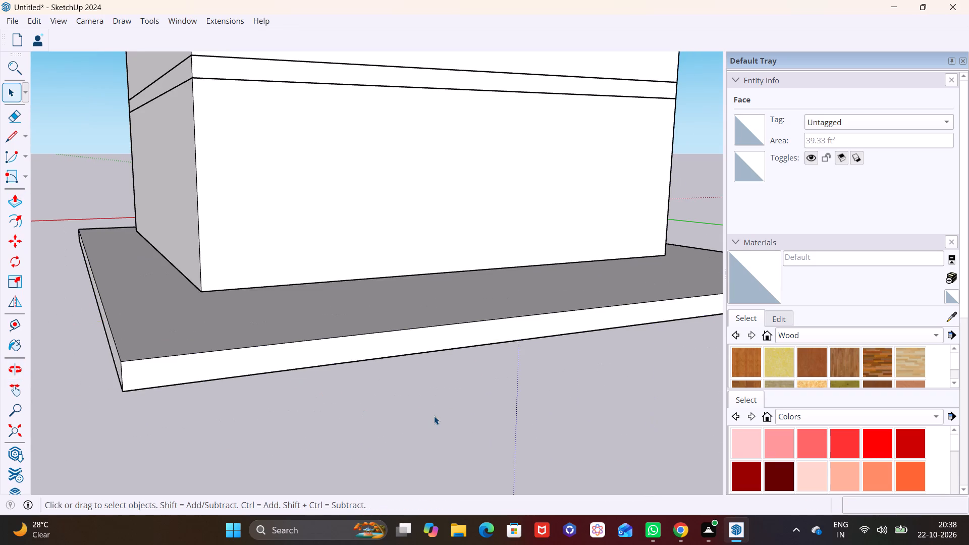
Examine the two-storey building and the widened bottom slab from all sides.
scroll(434, 416, down, 3)
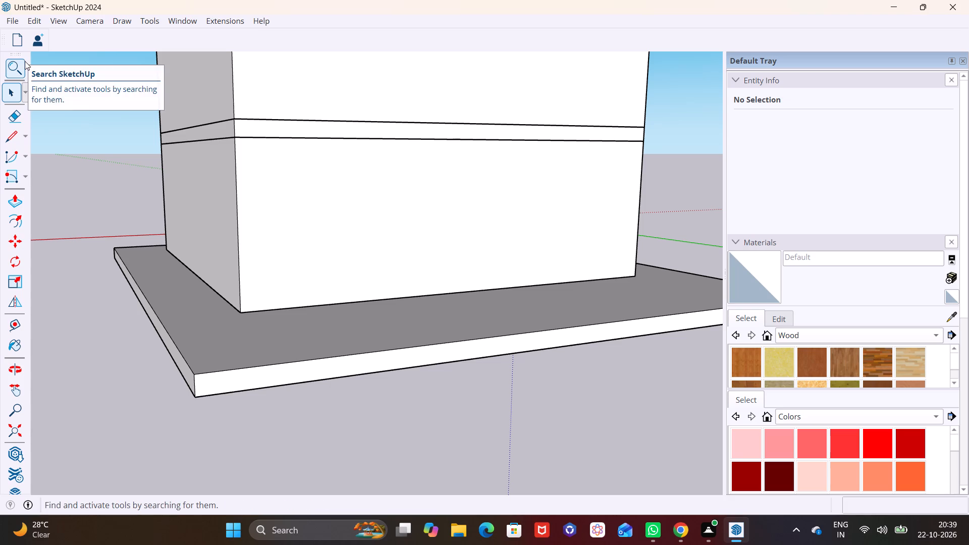
middle_drag(307, 326, 307, 423)
scroll(286, 328, down, 5)
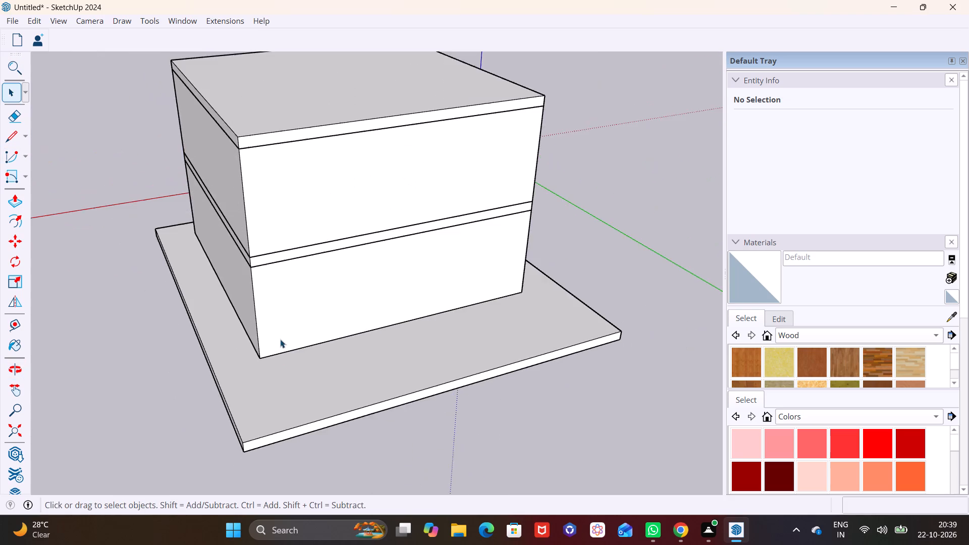
scroll(280, 339, down, 1)
middle_drag(405, 322, 0, 365)
scroll(287, 376, down, 2)
middle_drag(305, 380, 483, 367)
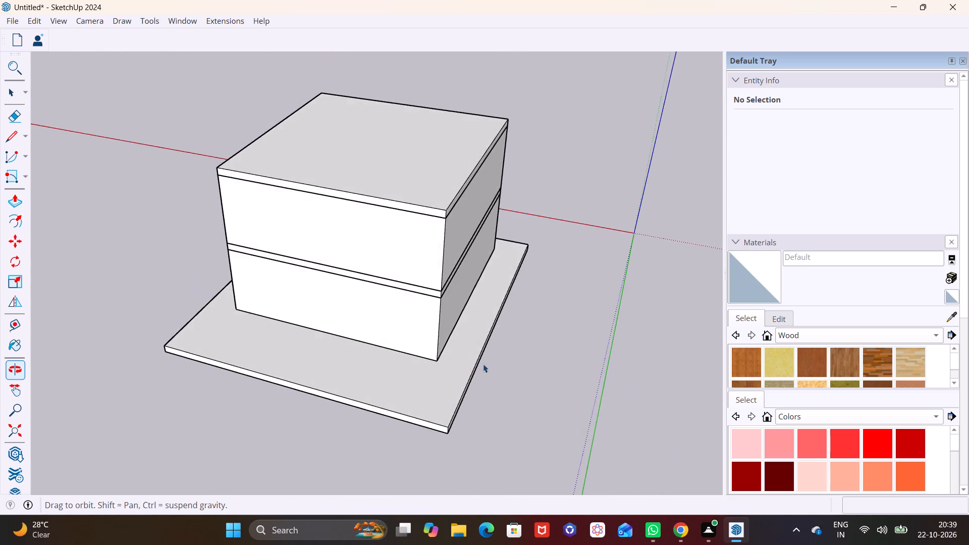
middle_drag(144, 385, 451, 349)
scroll(243, 375, up, 1)
middle_drag(243, 375, 414, 359)
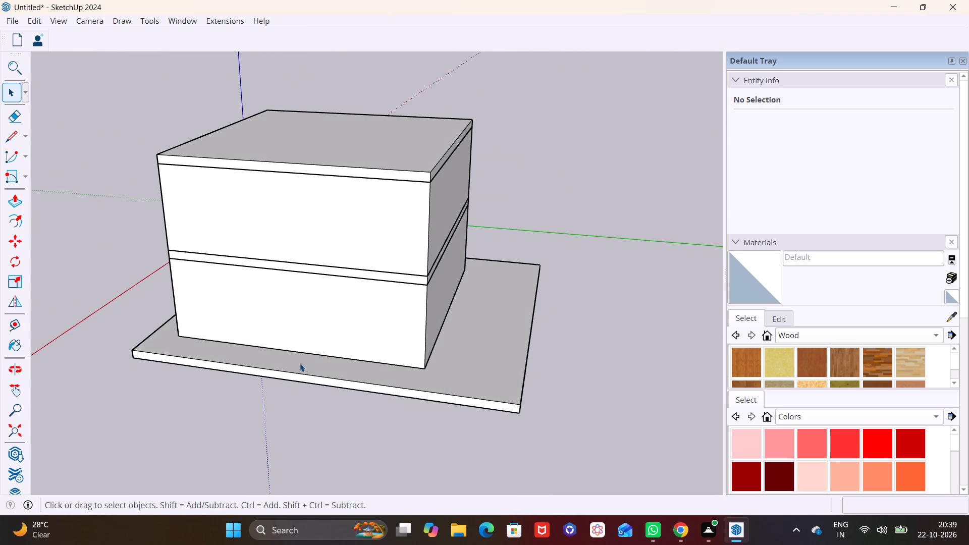
middle_drag(306, 366, 451, 346)
scroll(247, 338, up, 4)
middle_drag(250, 368, 297, 406)
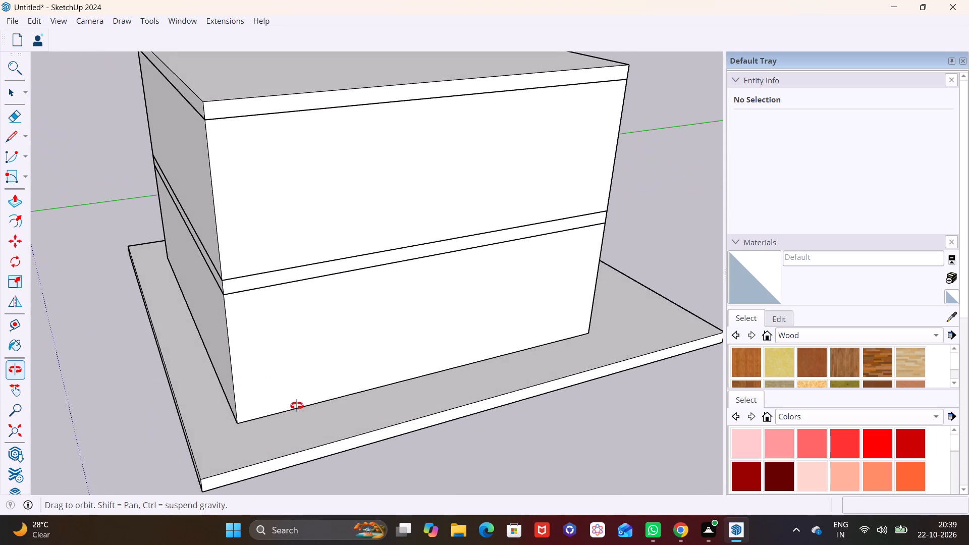
middle_drag(297, 406, 297, 406)
scroll(249, 398, up, 4)
shift+middle_drag(246, 392, 246, 323)
shift+scroll(246, 323, up, 1)
scroll(250, 331, down, 2)
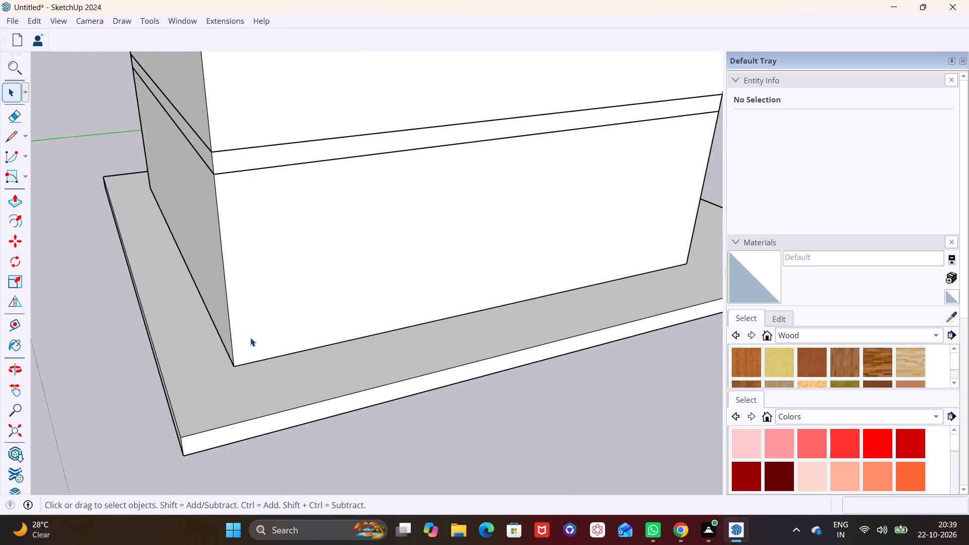
scroll(250, 338, down, 3)
middle_drag(291, 324, 300, 372)
middle_drag(196, 367, 208, 343)
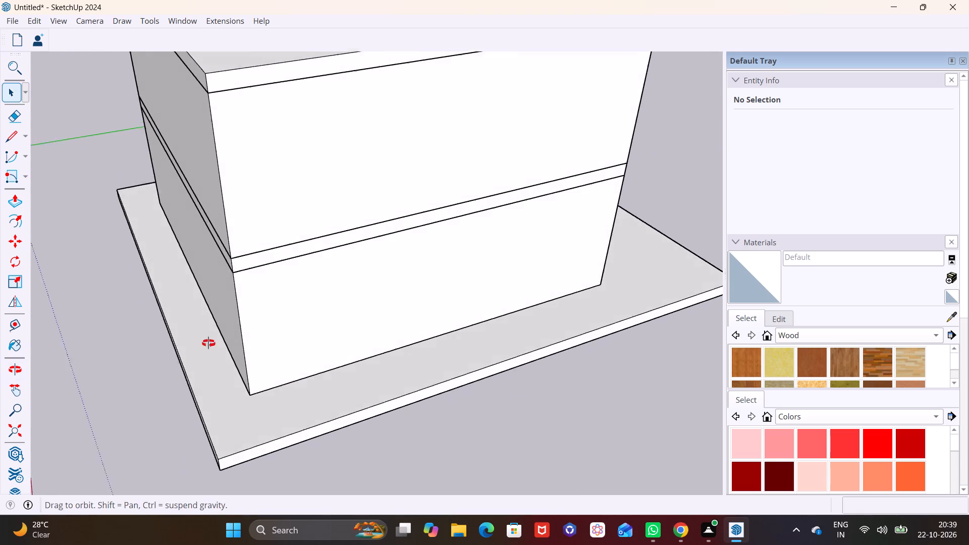
Open the bottom slab group and Push/Pull its side face toward the negative green axis outward about 1' 6 1/2".
middle_drag(208, 343, 250, 277)
scroll(177, 319, up, 3)
click(194, 349)
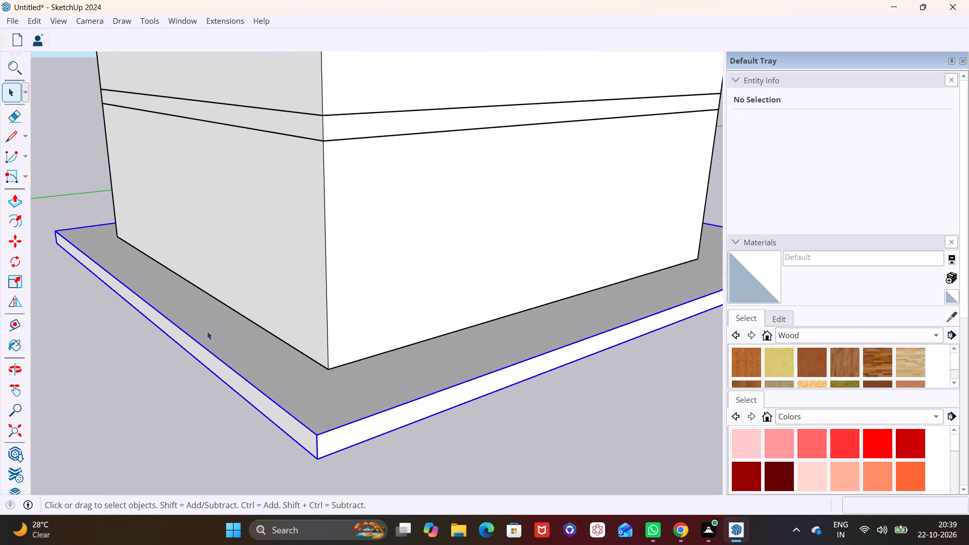
click(195, 348)
triple_click(194, 350)
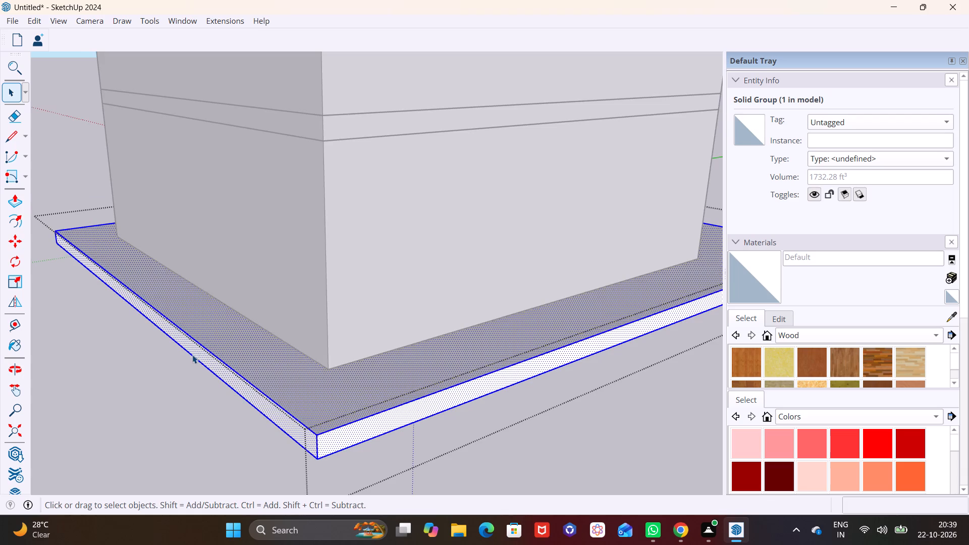
click(192, 355)
click(198, 352)
click(10, 198)
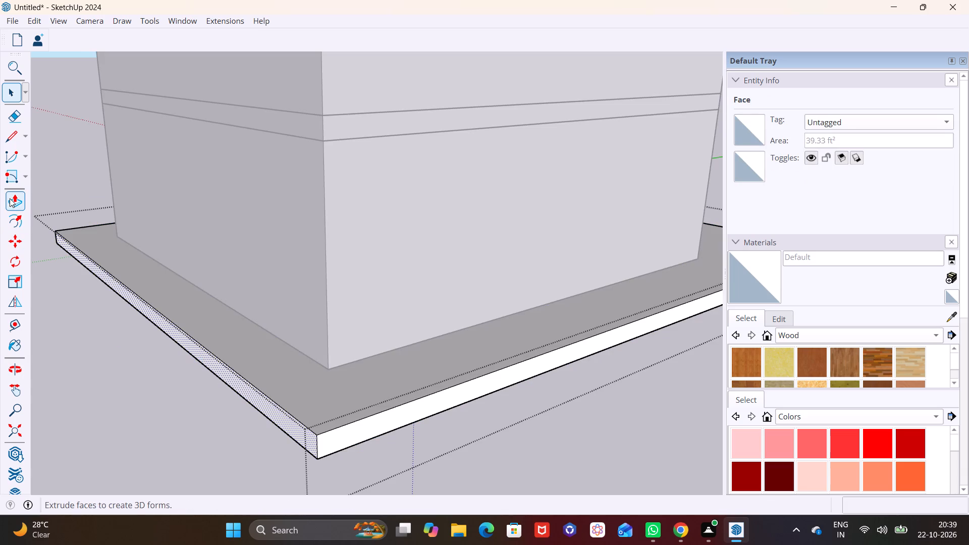
click(184, 345)
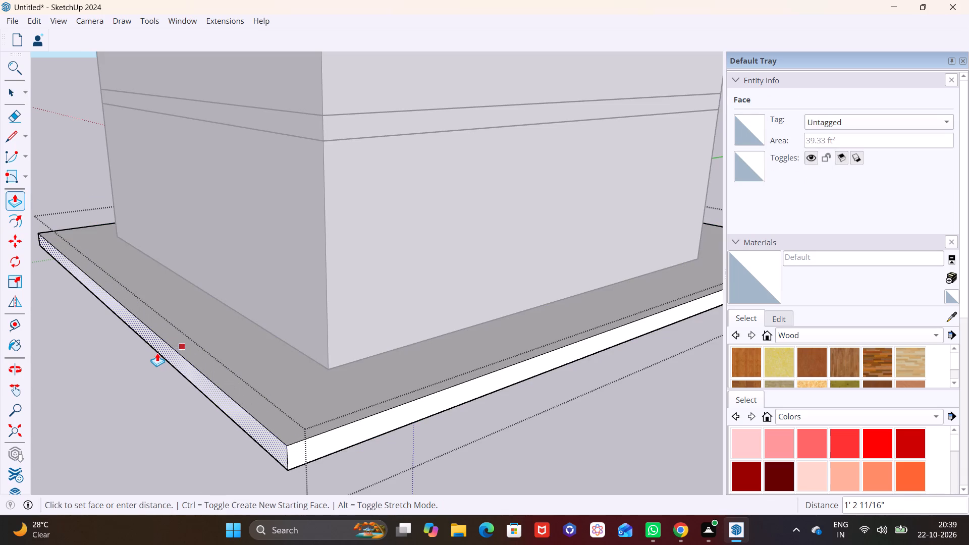
click(152, 355)
scroll(221, 373, down, 7)
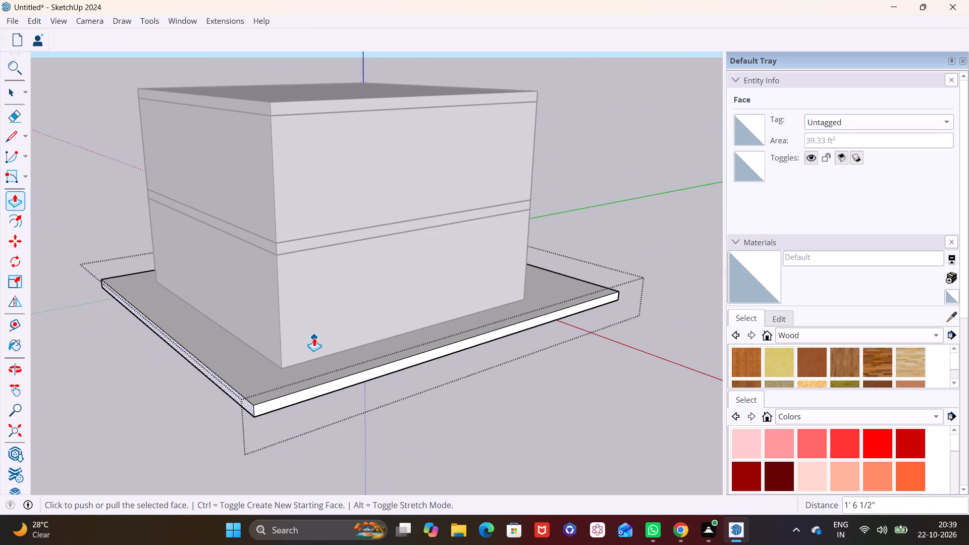
middle_drag(314, 338, 154, 361)
scroll(287, 361, down, 3)
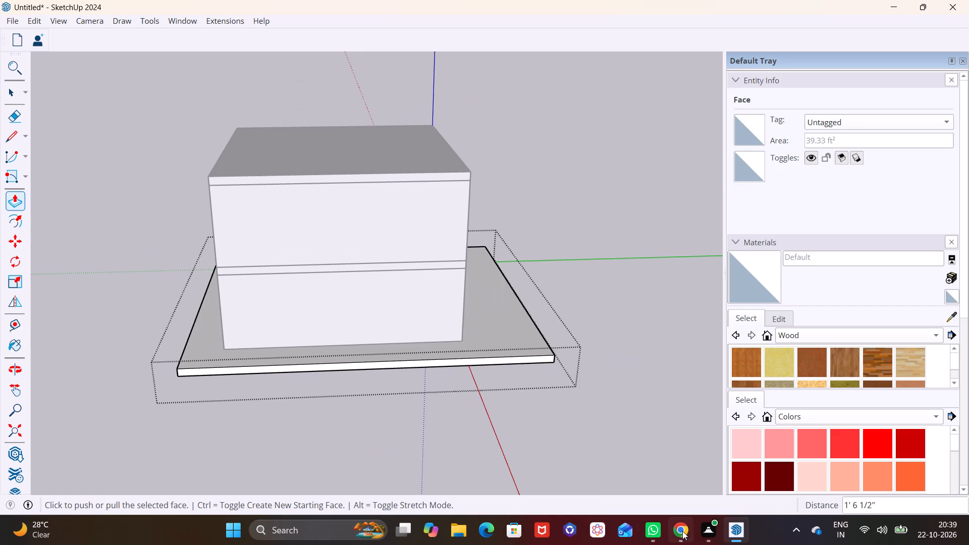
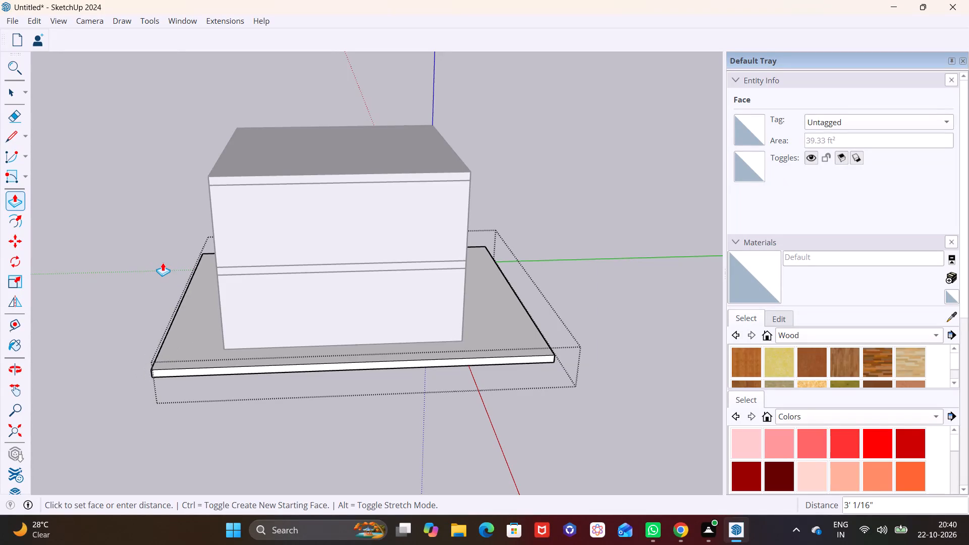
Finish pulling the bottom slab's side toward the negative green axis outward about 3', and leave the group.
click(165, 262)
key(space)
click(254, 381)
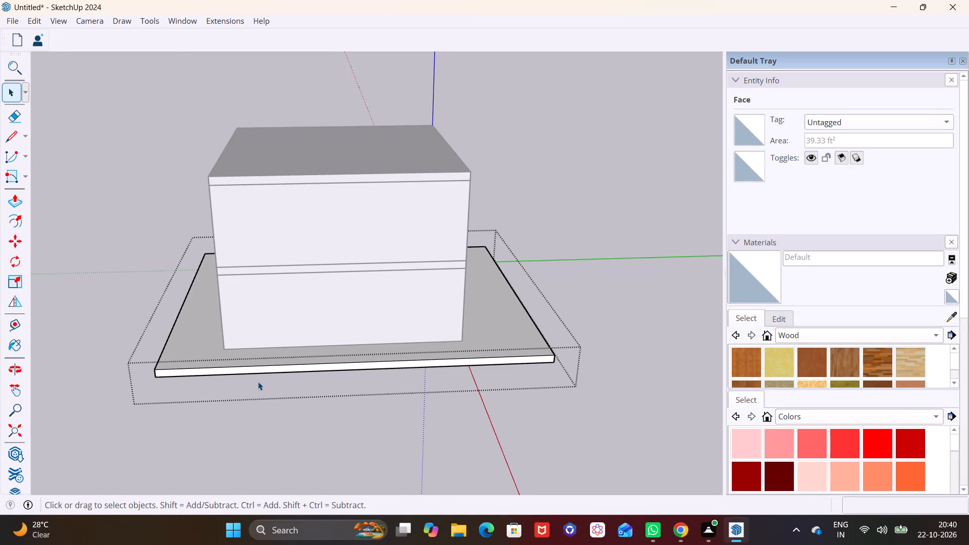
middle_drag(262, 381, 434, 333)
scroll(346, 362, up, 1)
middle_drag(346, 362, 338, 348)
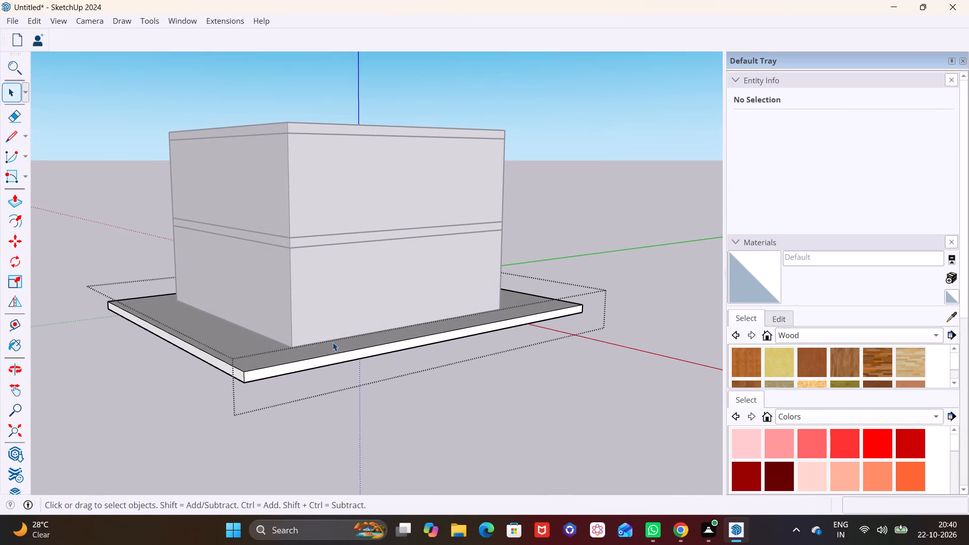
scroll(333, 342, down, 5)
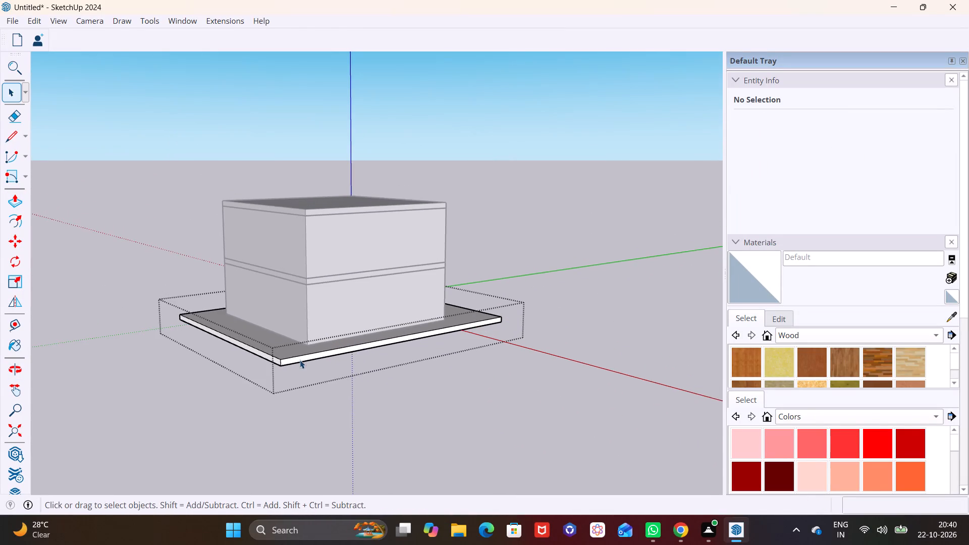
middle_drag(300, 360, 275, 399)
scroll(286, 374, up, 2)
click(405, 408)
Open the middle slab group and Push/Pull its side toward the negative green axis outward about 7' 6 1/2".
scroll(373, 353, up, 1)
middle_drag(373, 353, 361, 388)
scroll(308, 324, up, 4)
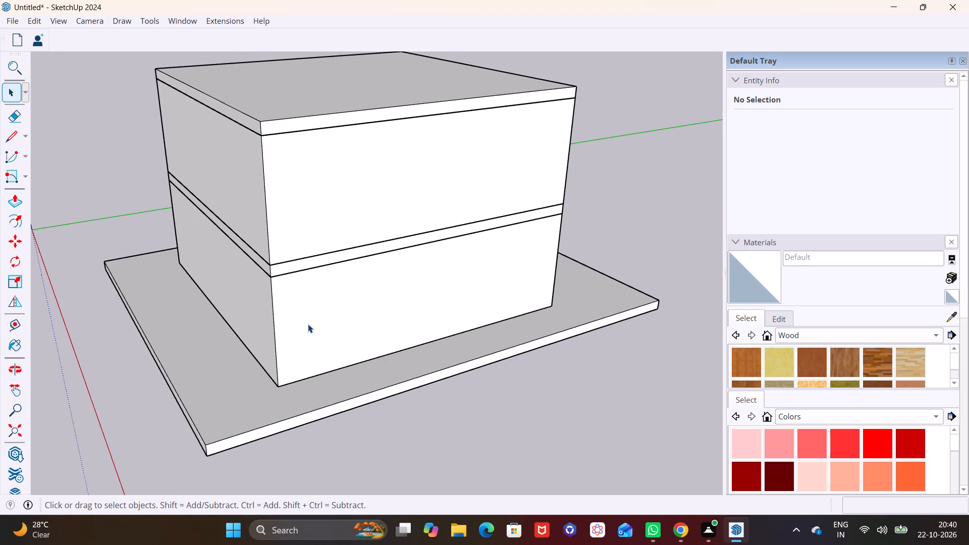
scroll(308, 324, down, 3)
scroll(211, 284, up, 5)
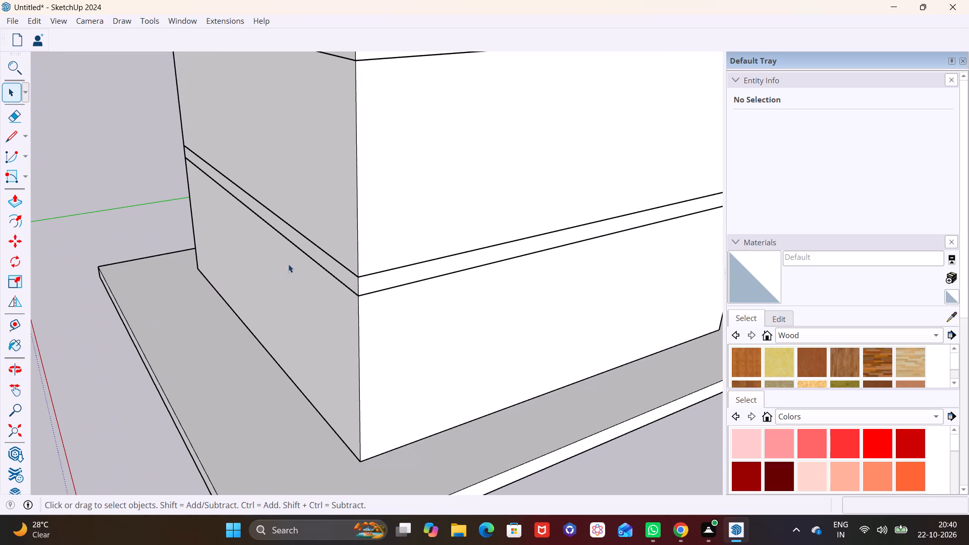
double_click(310, 255)
click(318, 254)
double_click(318, 254)
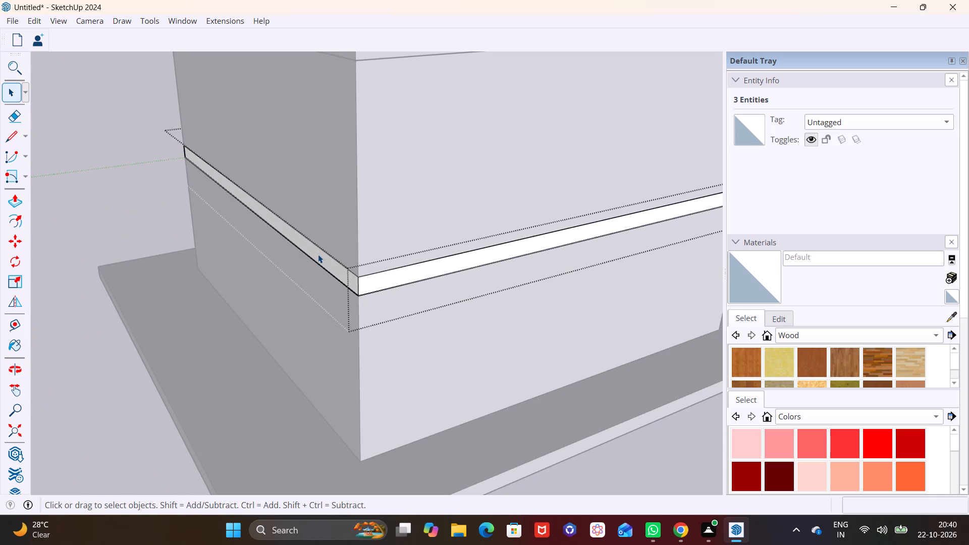
click(318, 254)
click(15, 202)
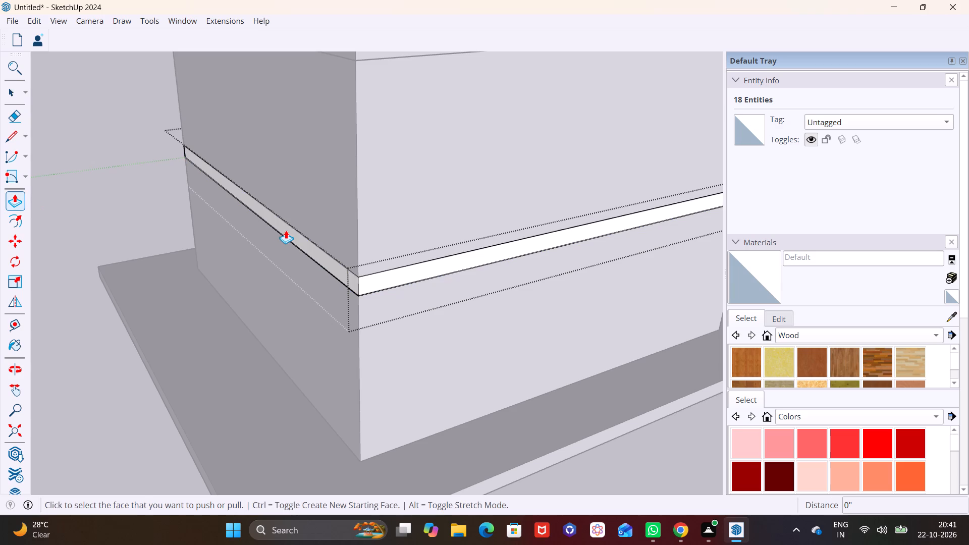
click(288, 230)
click(163, 393)
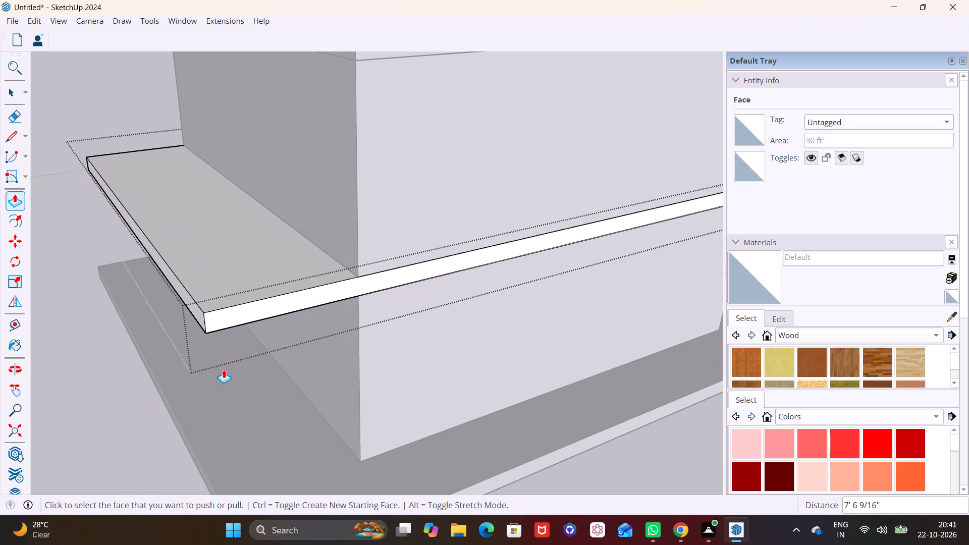
Push/Pull the middle slab's side toward the positive red axis outward about 4' 6".
scroll(258, 357, down, 8)
middle_drag(319, 368, 276, 240)
key(space)
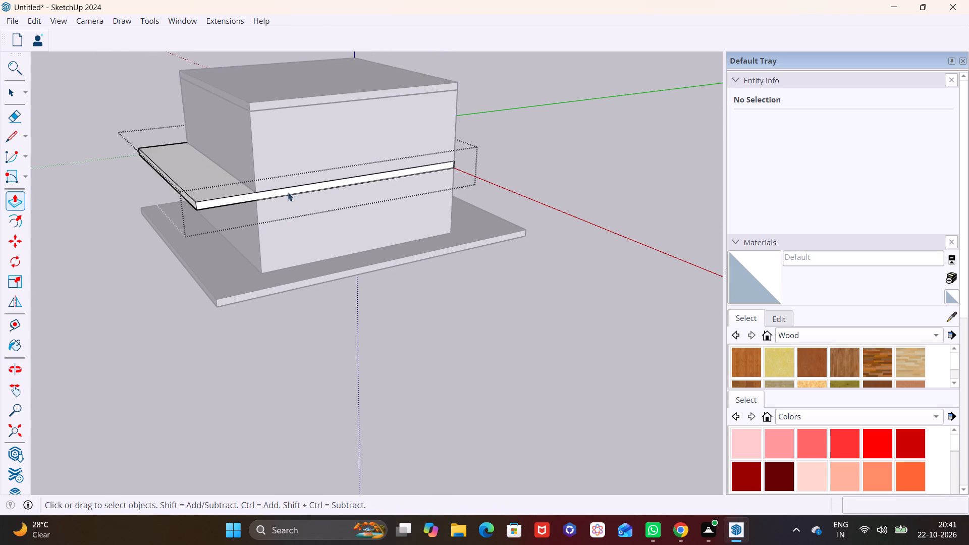
double_click(288, 191)
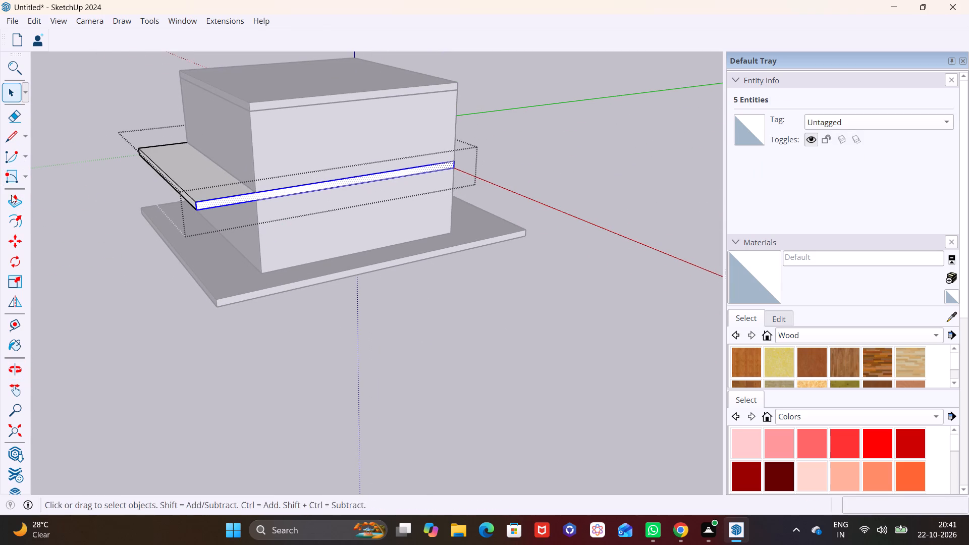
click(10, 199)
click(243, 195)
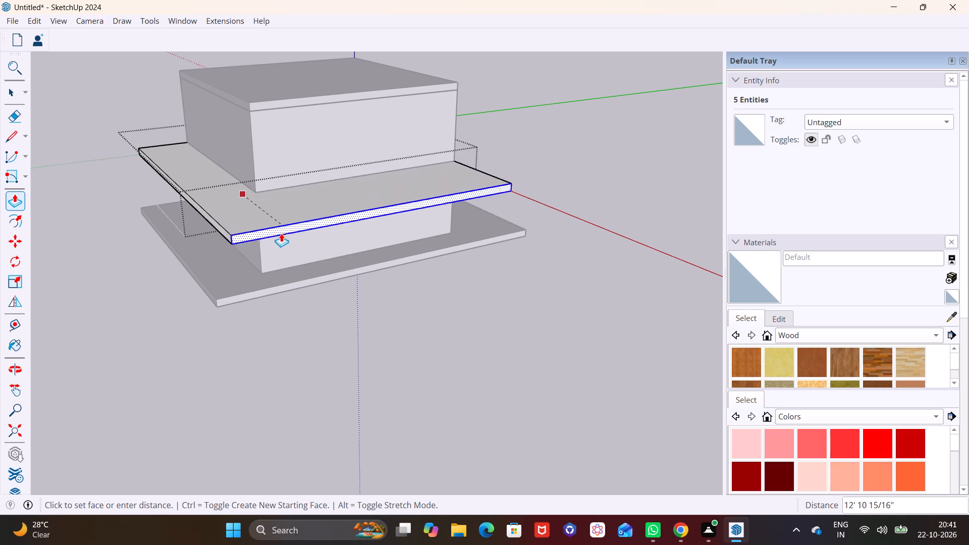
click(265, 286)
Push/Pull the middle slab's side toward the positive green axis outward about 11'.
scroll(316, 284, down, 3)
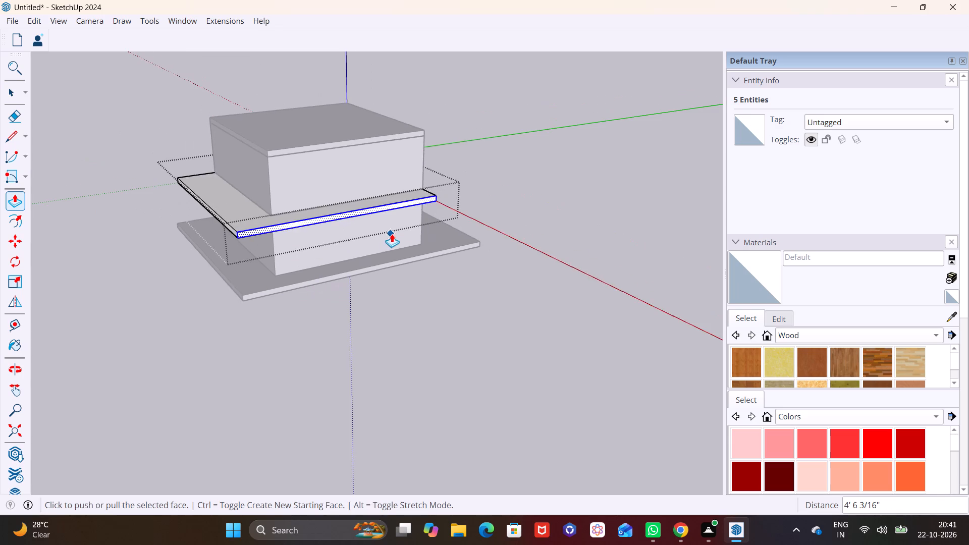
middle_drag(392, 234, 61, 250)
scroll(427, 258, up, 6)
shift+middle_drag(411, 261, 214, 257)
shift+scroll(218, 259, up, 3)
shift+middle_drag(214, 257, 218, 259)
key(space)
click(165, 118)
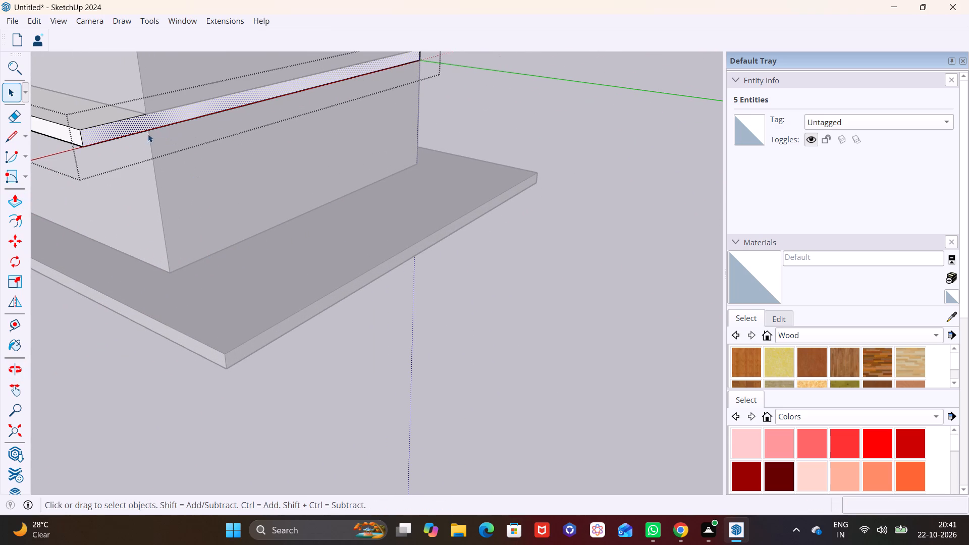
click(15, 196)
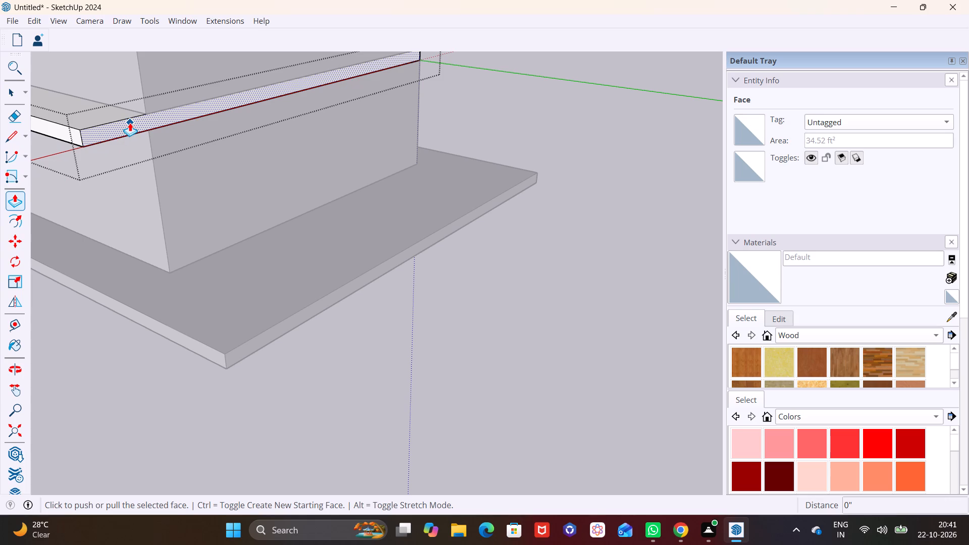
click(130, 123)
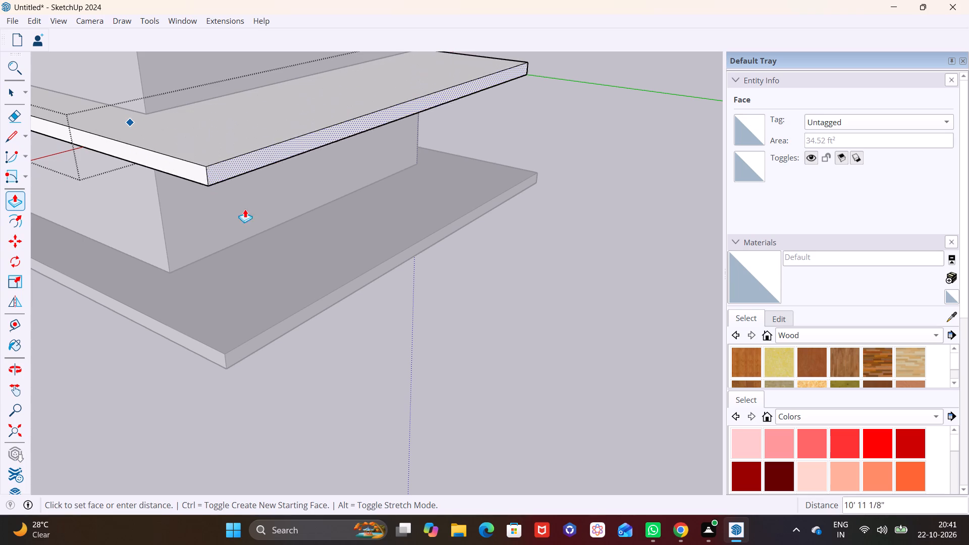
click(281, 321)
Push/Pull the middle slab's remaining flush side, toward the negative red axis, outward about 4' 10", and leave the group.
scroll(288, 262, down, 2)
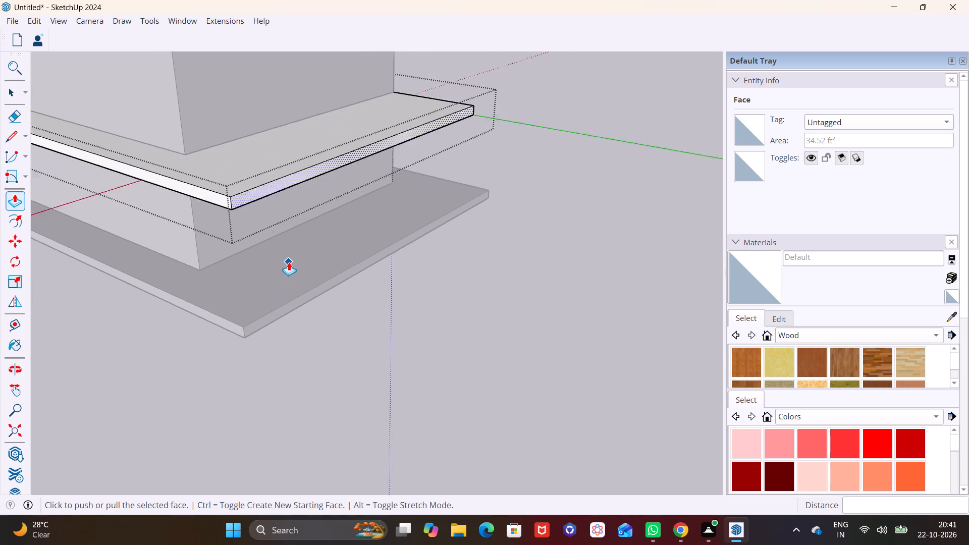
scroll(289, 262, down, 5)
middle_drag(415, 208, 55, 239)
middle_drag(561, 195, 406, 224)
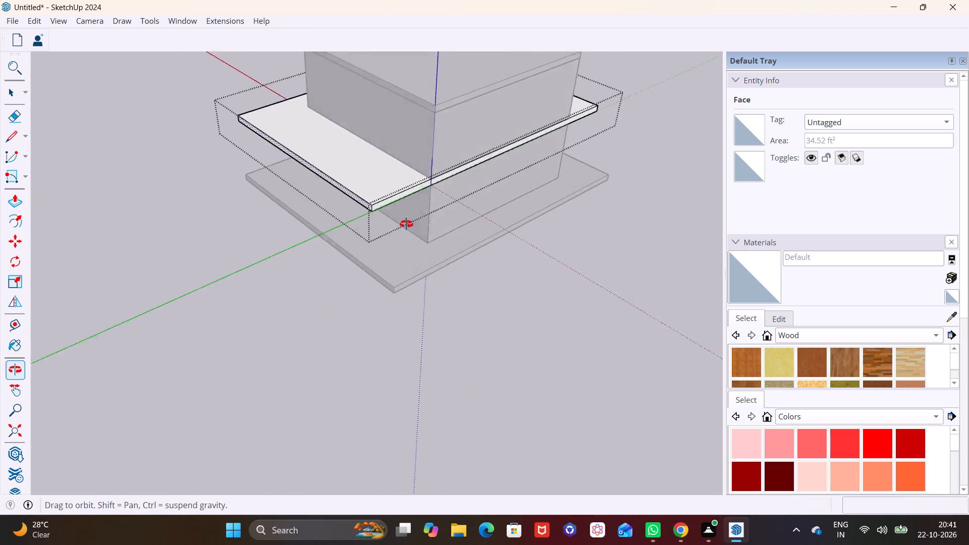
middle_drag(406, 224, 400, 215)
scroll(422, 183, up, 8)
key(space)
click(418, 179)
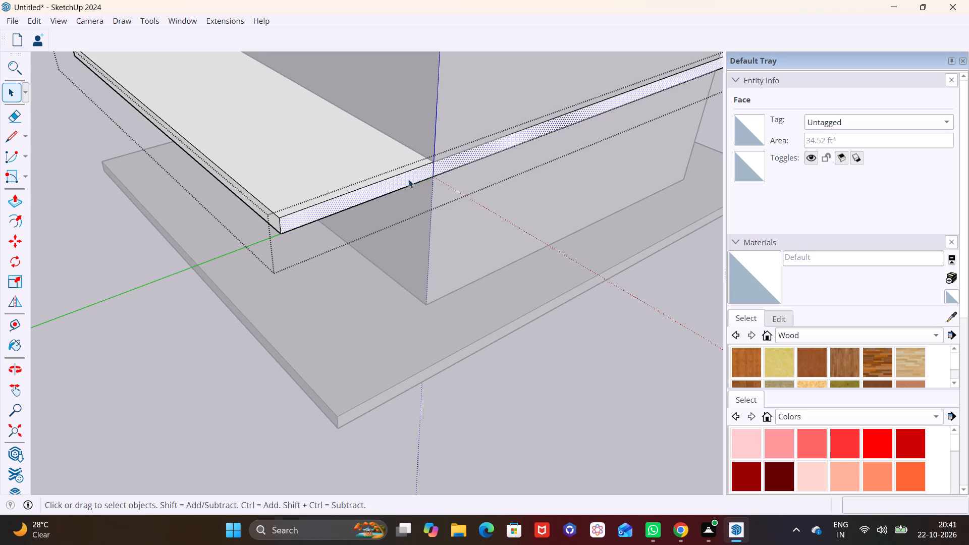
click(21, 198)
click(324, 210)
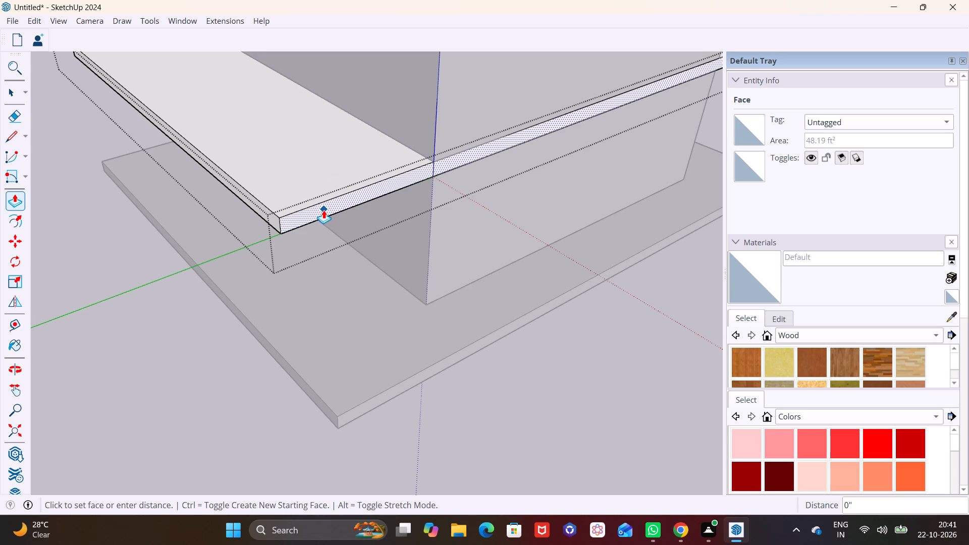
click(412, 377)
scroll(412, 353, down, 5)
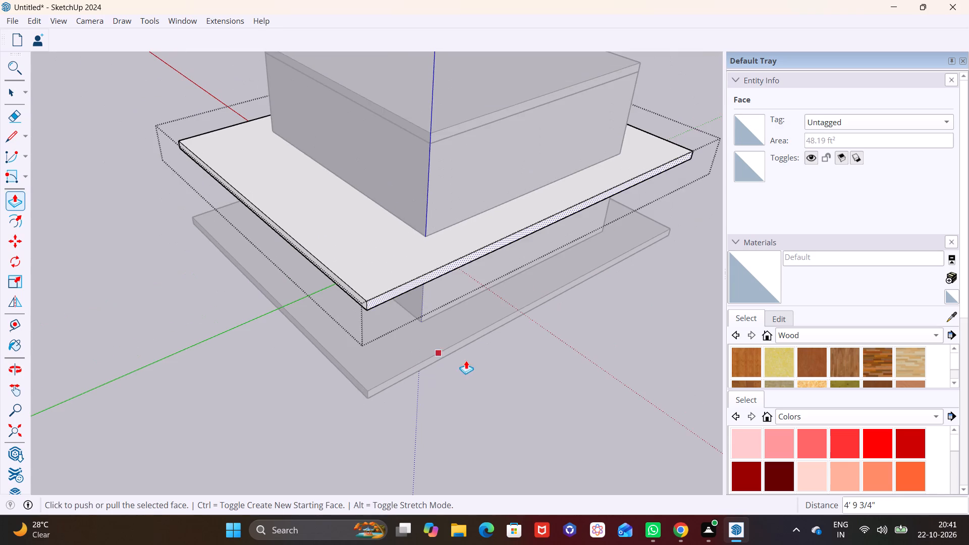
key(space)
click(509, 368)
Examine the overhangs of the bottom and middle slabs around the building from several sides and above.
middle_drag(397, 355, 78, 242)
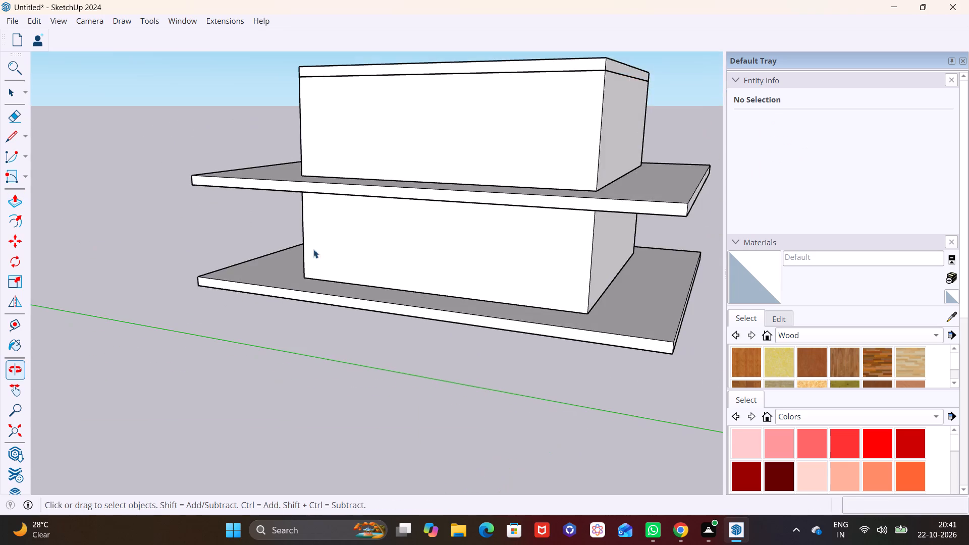
scroll(524, 255, down, 5)
middle_drag(548, 281, 258, 273)
scroll(476, 301, down, 1)
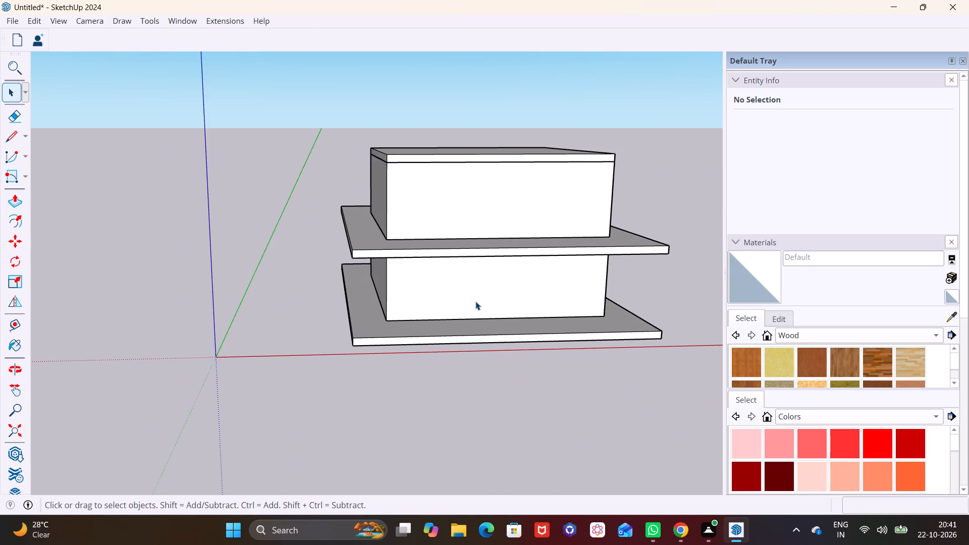
middle_drag(475, 302, 467, 250)
middle_drag(464, 259, 459, 379)
scroll(463, 268, up, 1)
shift+middle_drag(468, 358, 467, 254)
middle_drag(470, 246, 480, 383)
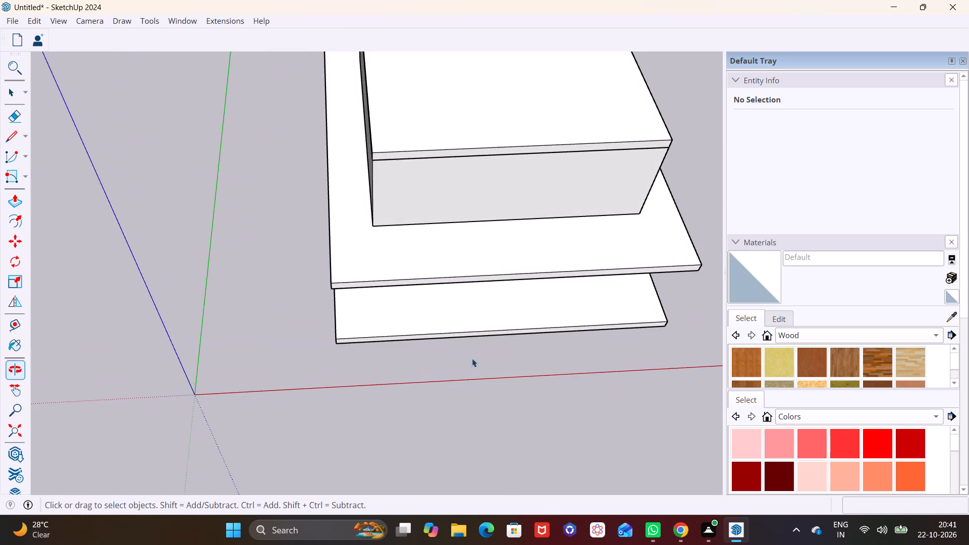
Select the whole building and move it farther from the origin, well clear of the red and green axes.
scroll(425, 228, down, 12)
drag(364, 145, 542, 291)
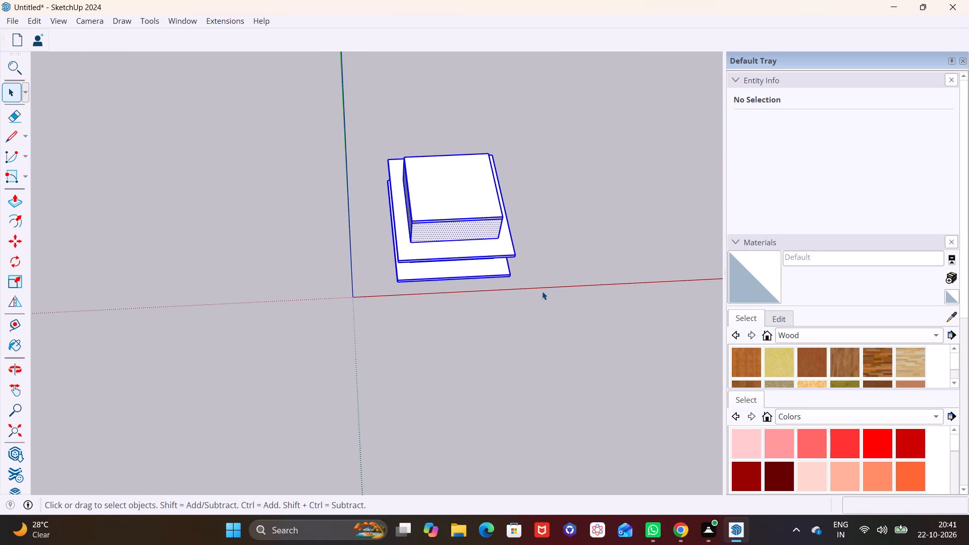
scroll(498, 276, up, 7)
middle_drag(467, 241, 455, 157)
key(m)
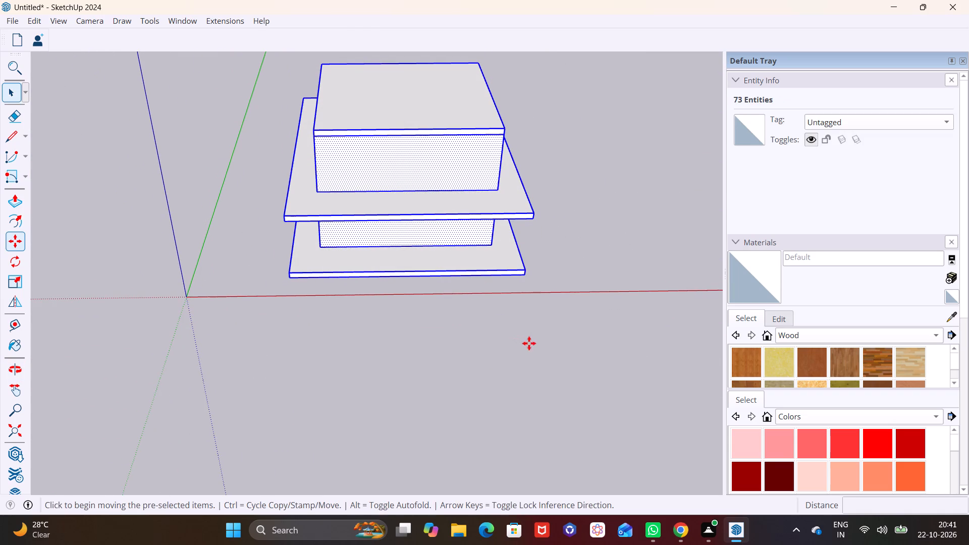
click(523, 276)
scroll(537, 242, down, 6)
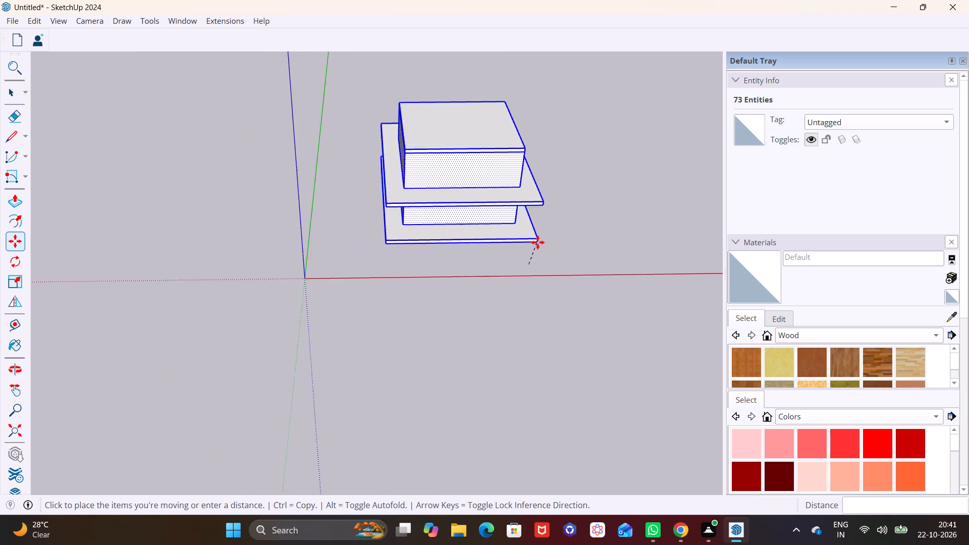
scroll(537, 242, down, 6)
shift+middle_drag(581, 196, 382, 371)
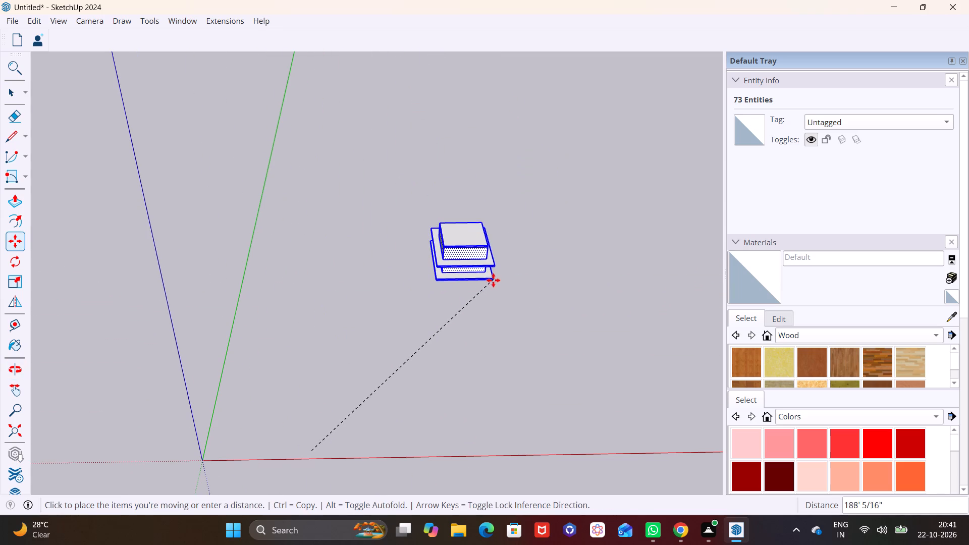
click(477, 285)
key(space)
click(448, 318)
Paint the bottom slab with Travertine Small Tile from the Tile materials.
scroll(447, 282, up, 8)
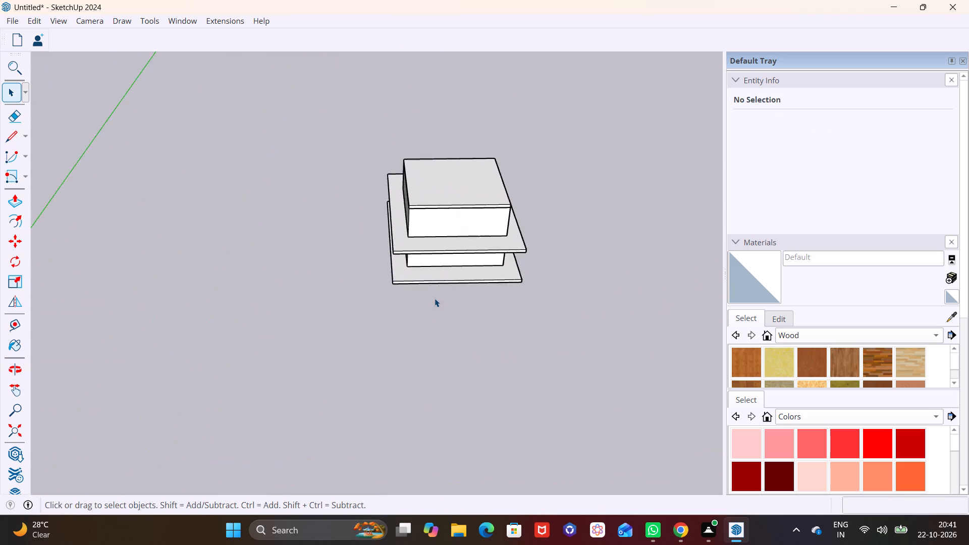
scroll(435, 298, up, 3)
middle_drag(474, 318, 522, 256)
shift+middle_drag(471, 260, 438, 346)
scroll(429, 315, up, 1)
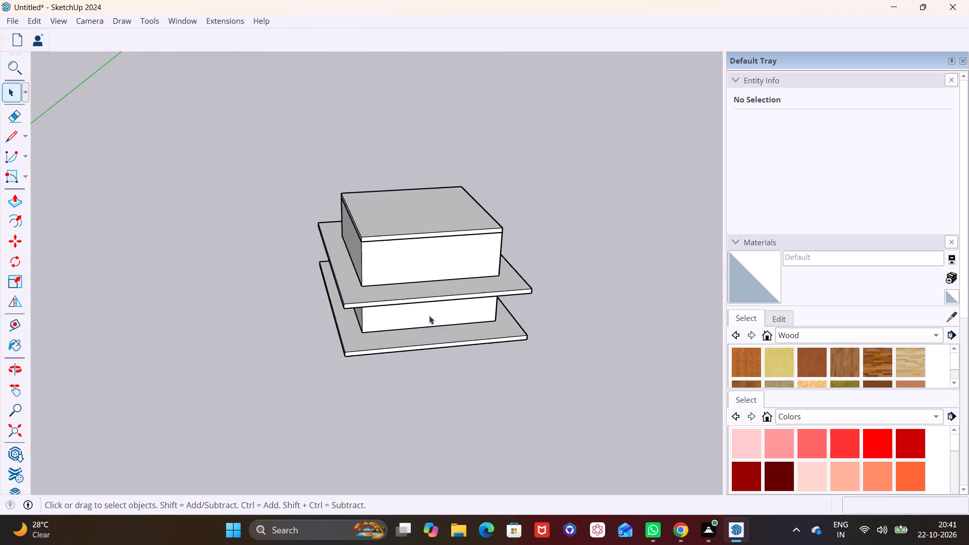
middle_drag(429, 315, 430, 355)
click(804, 338)
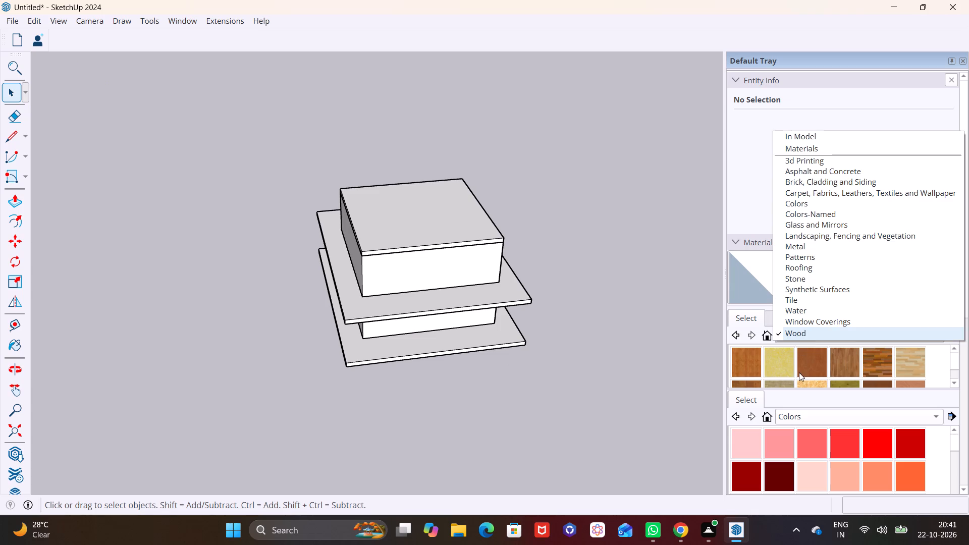
click(811, 296)
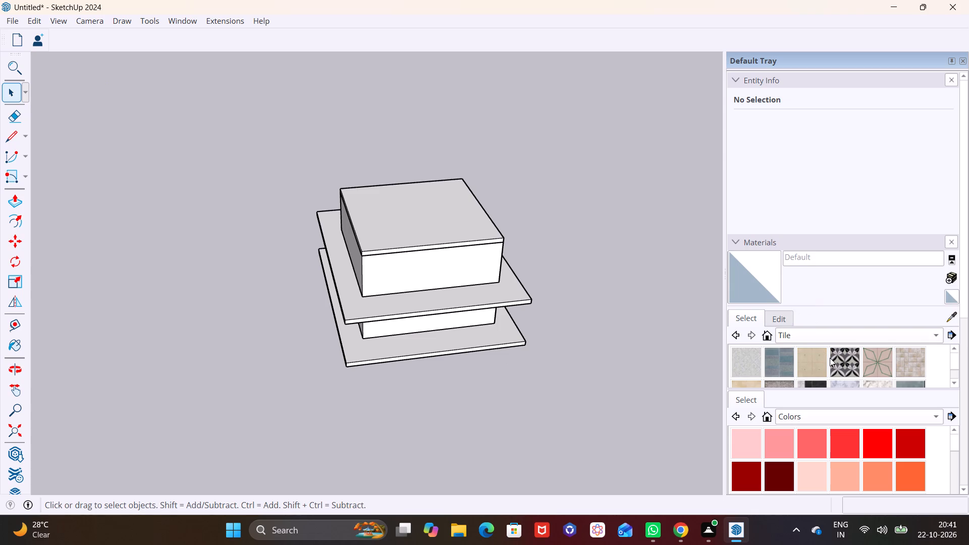
scroll(856, 356, down, 1)
scroll(801, 363, down, 2)
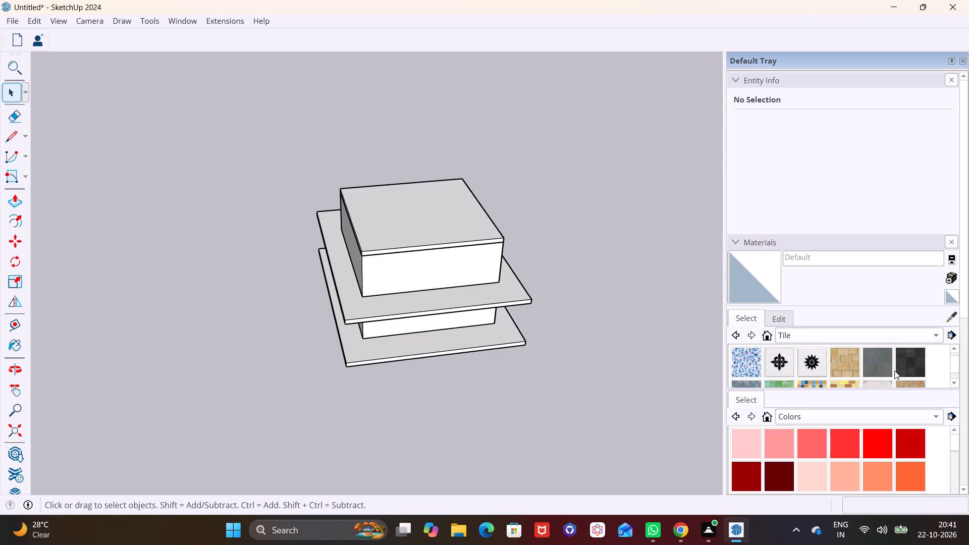
click(953, 381)
click(953, 381)
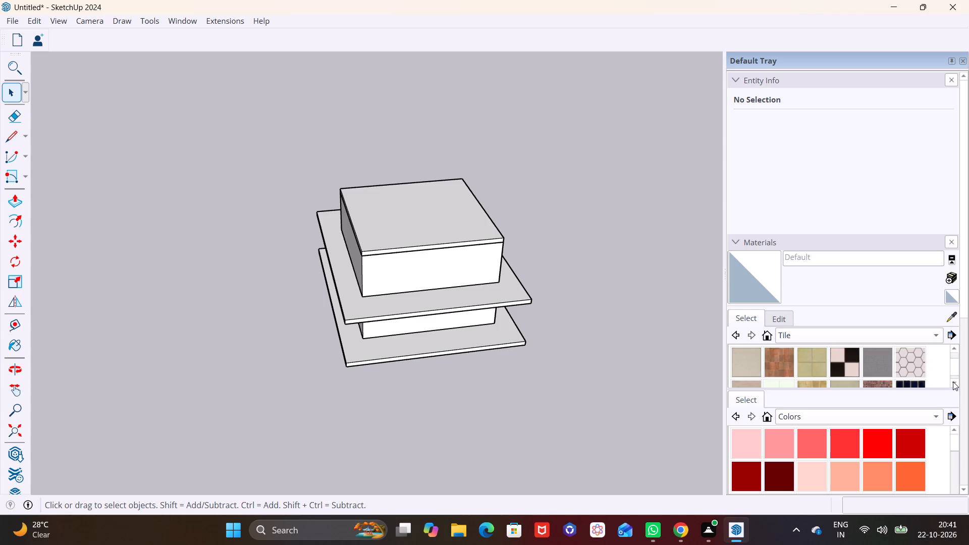
click(953, 381)
click(953, 381)
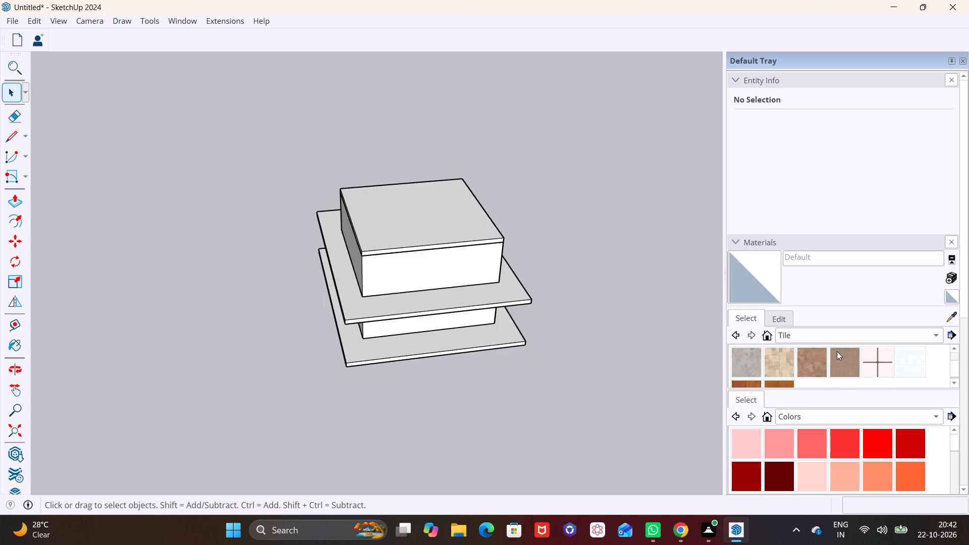
click(846, 358)
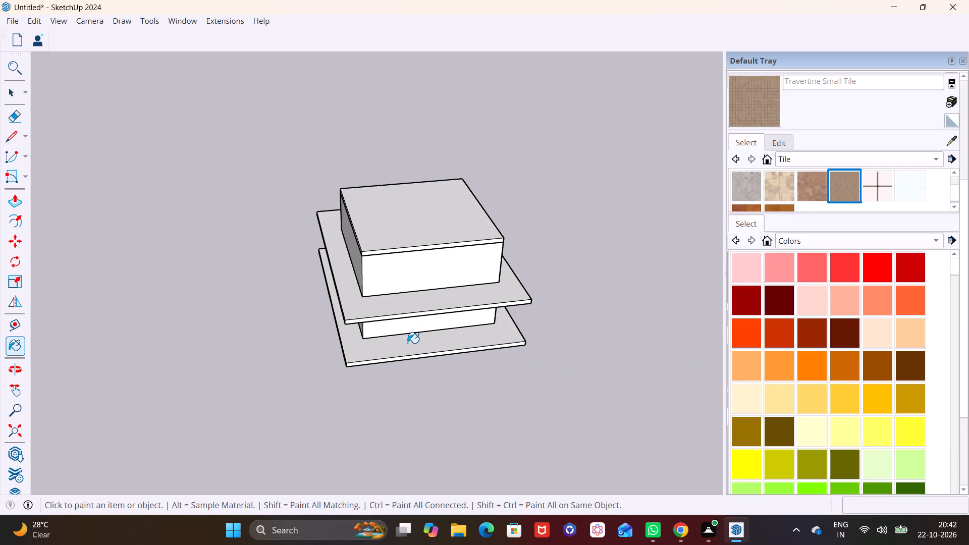
click(407, 343)
scroll(408, 343, up, 15)
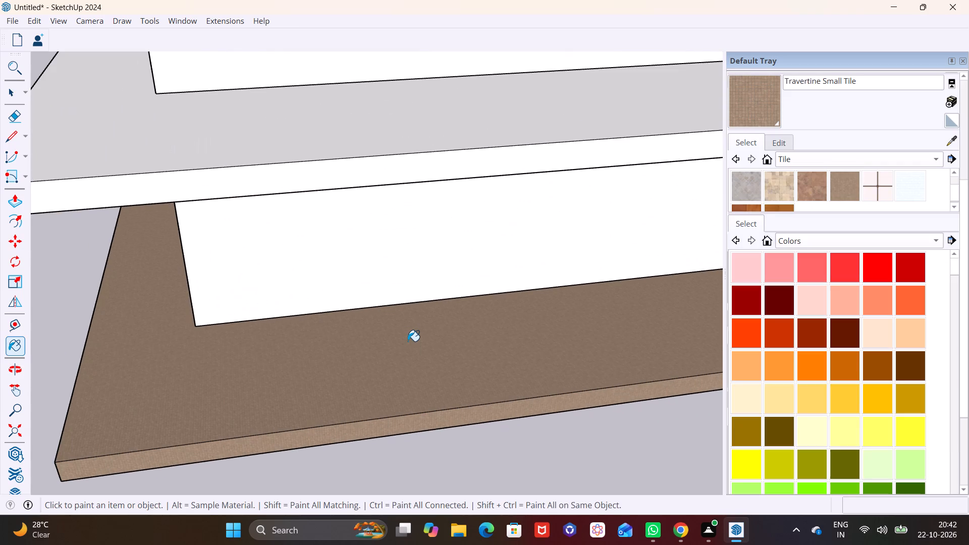
scroll(408, 341, down, 10)
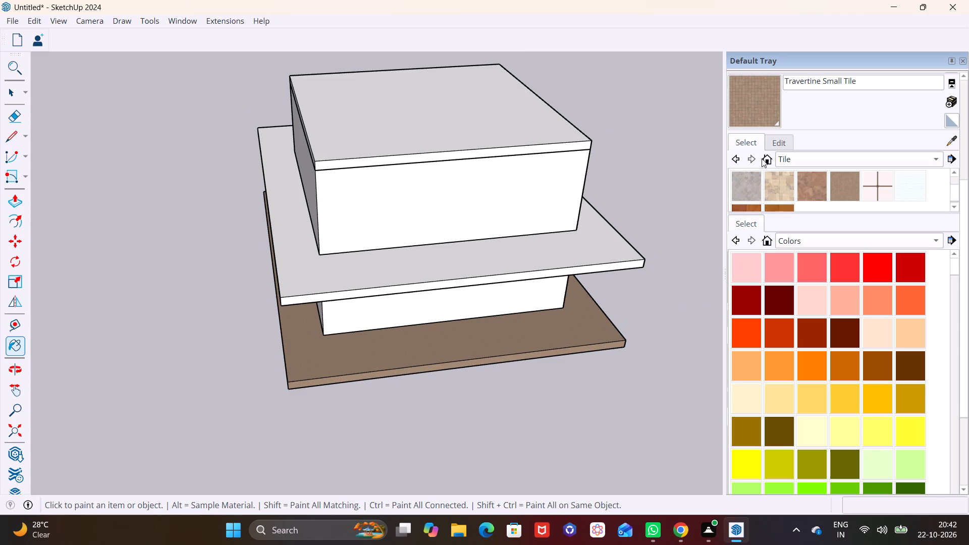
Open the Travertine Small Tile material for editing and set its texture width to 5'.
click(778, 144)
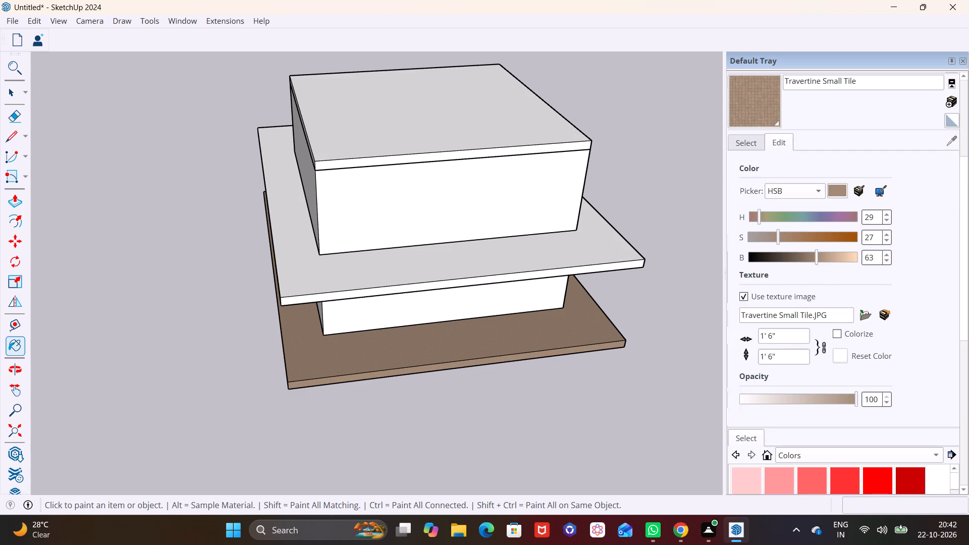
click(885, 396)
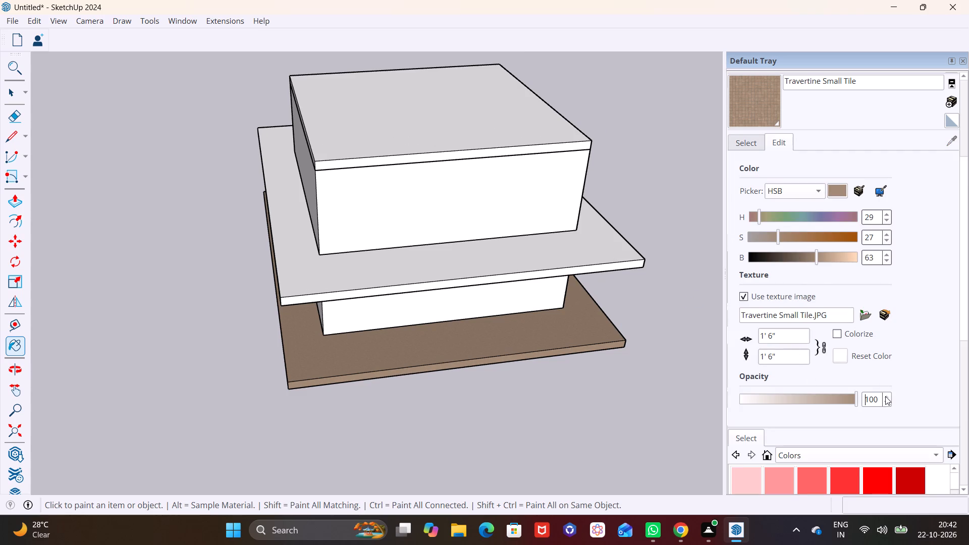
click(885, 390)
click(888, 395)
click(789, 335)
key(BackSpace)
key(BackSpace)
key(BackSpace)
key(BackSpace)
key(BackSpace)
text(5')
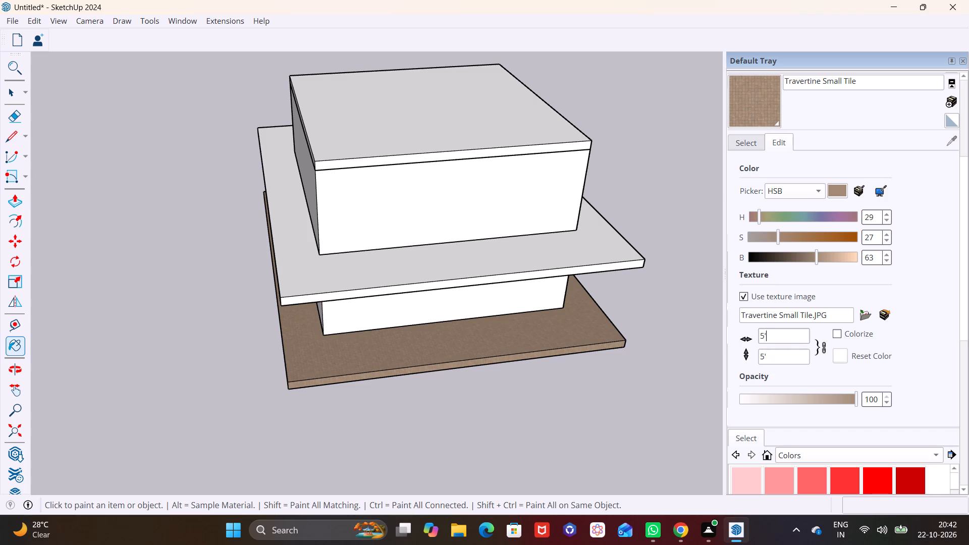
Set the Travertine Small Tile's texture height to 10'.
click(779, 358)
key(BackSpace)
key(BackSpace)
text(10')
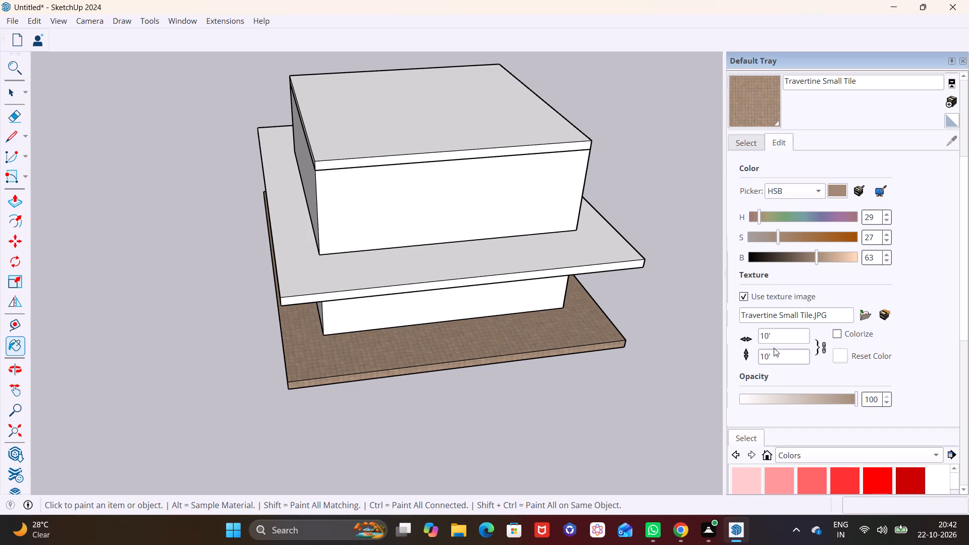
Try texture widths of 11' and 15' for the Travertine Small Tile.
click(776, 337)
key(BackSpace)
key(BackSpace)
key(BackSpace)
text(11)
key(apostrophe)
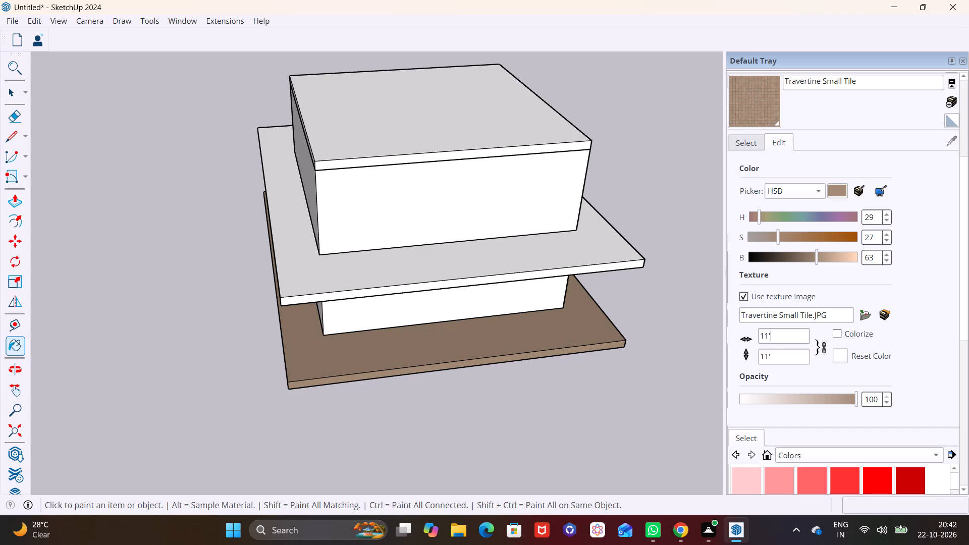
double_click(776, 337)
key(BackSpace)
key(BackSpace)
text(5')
Set the Travertine Small Tile's texture width to 25', keeping the proportions locked.
key(BackSpace)
key(BackSpace)
key(BackSpace)
text(05)
key(BackSpace)
key(BackSpace)
text(25')
key(Return)
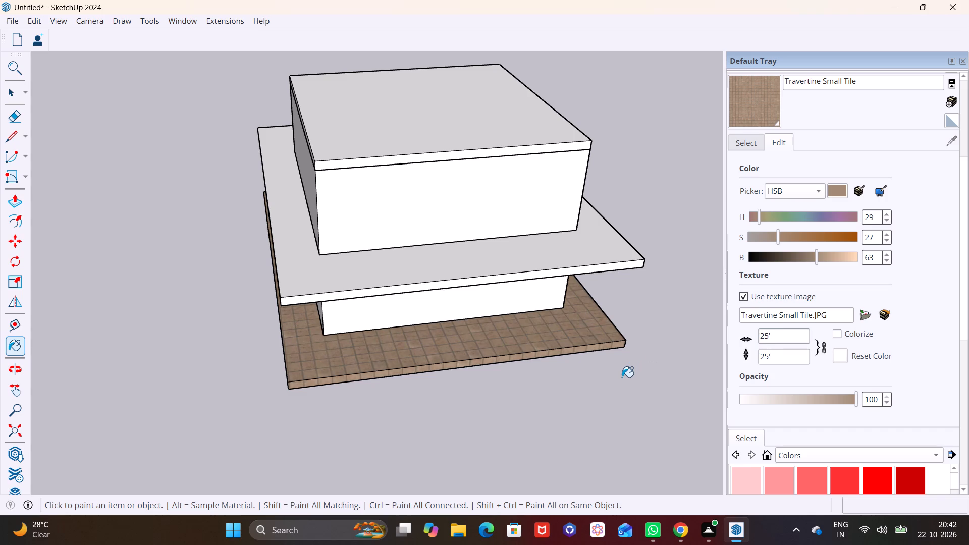
Paint the middle slab with the same Travertine Small Tile material.
click(585, 247)
Examine the tiled bottom and middle slabs from below and at eye level.
middle_drag(517, 287, 539, 230)
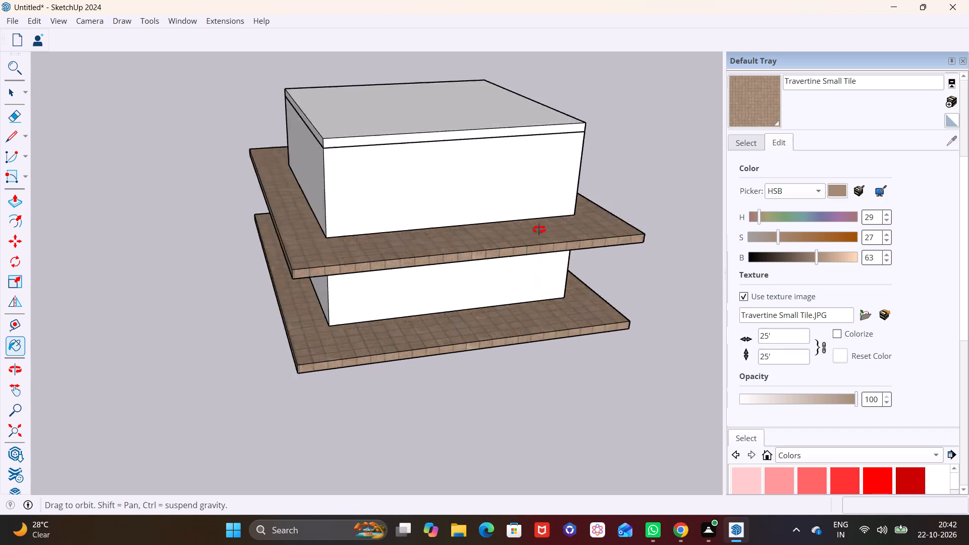
middle_drag(539, 230, 555, 120)
middle_drag(552, 197, 557, 180)
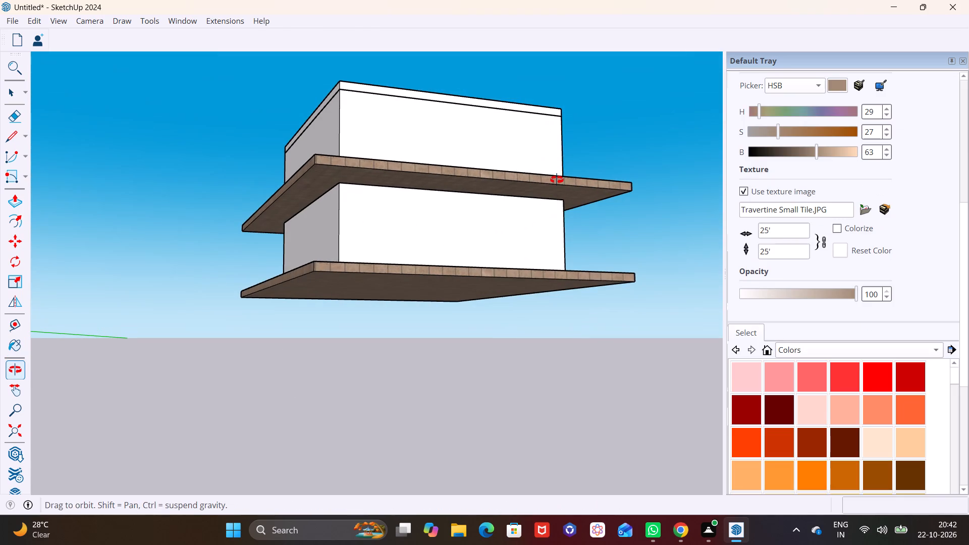
middle_drag(557, 180, 541, 237)
scroll(541, 237, up, 1)
scroll(479, 194, up, 1)
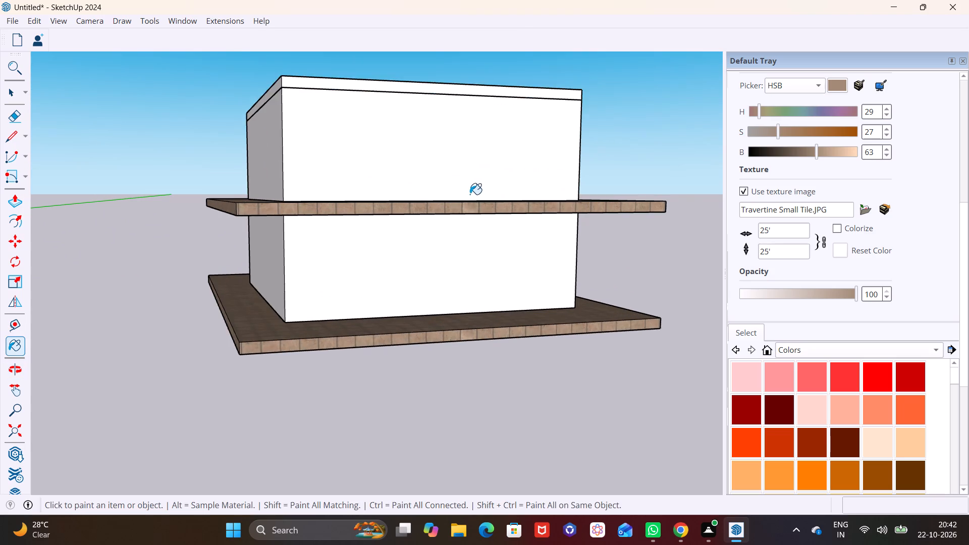
scroll(470, 194, up, 4)
scroll(462, 199, down, 5)
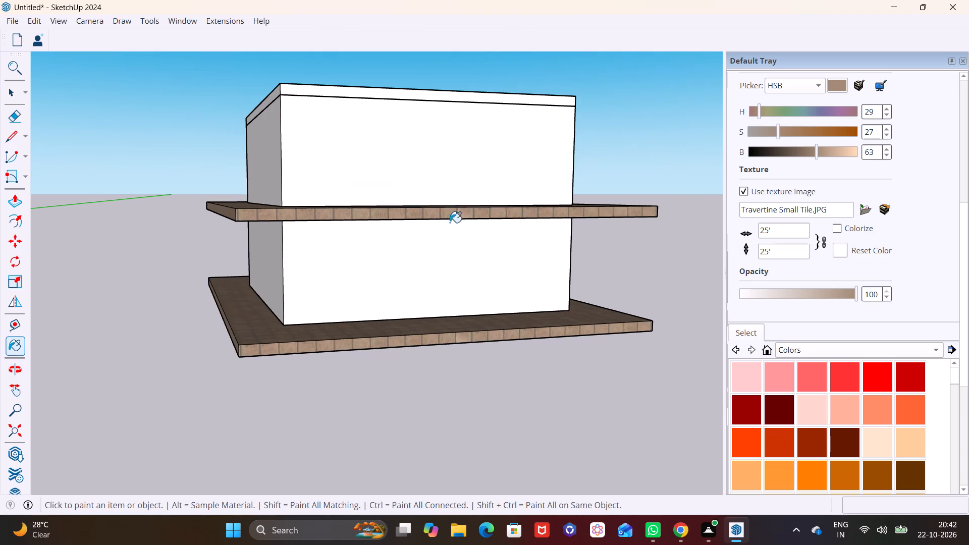
shift+middle_click(485, 165)
Inside the middle slab group, paint the long front edge face white from the Colors collection, and leave the group.
key(space)
triple_click(422, 215)
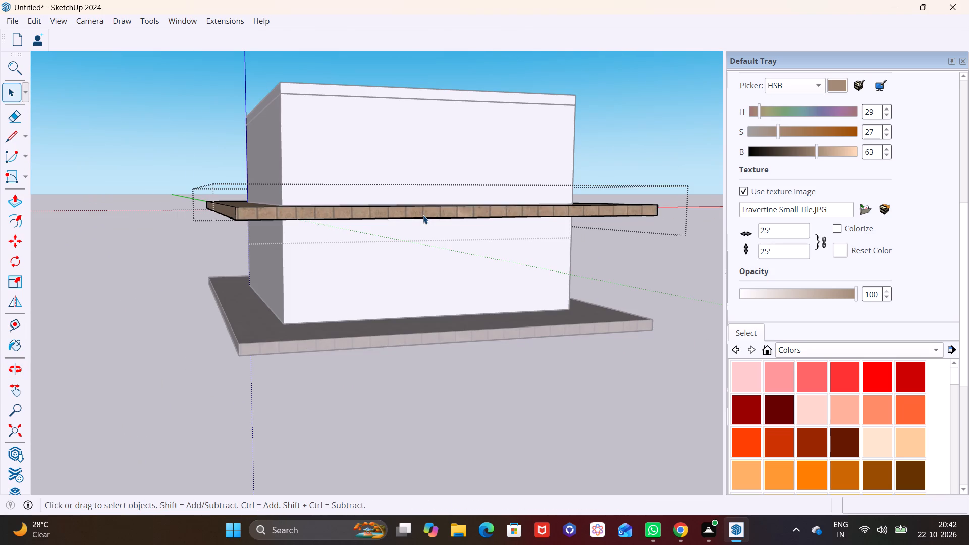
click(423, 215)
click(423, 215)
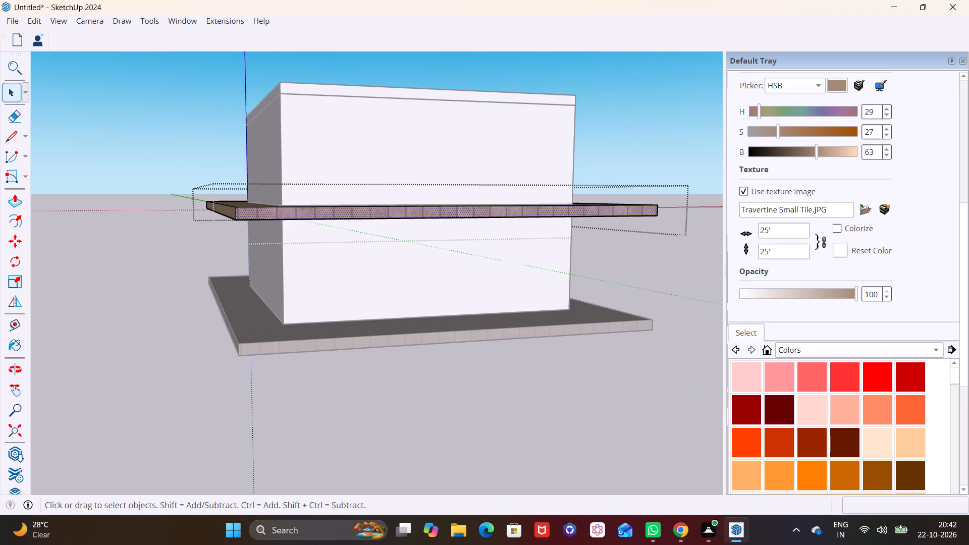
scroll(796, 259, up, 1)
scroll(827, 370, down, 7)
scroll(768, 439, down, 4)
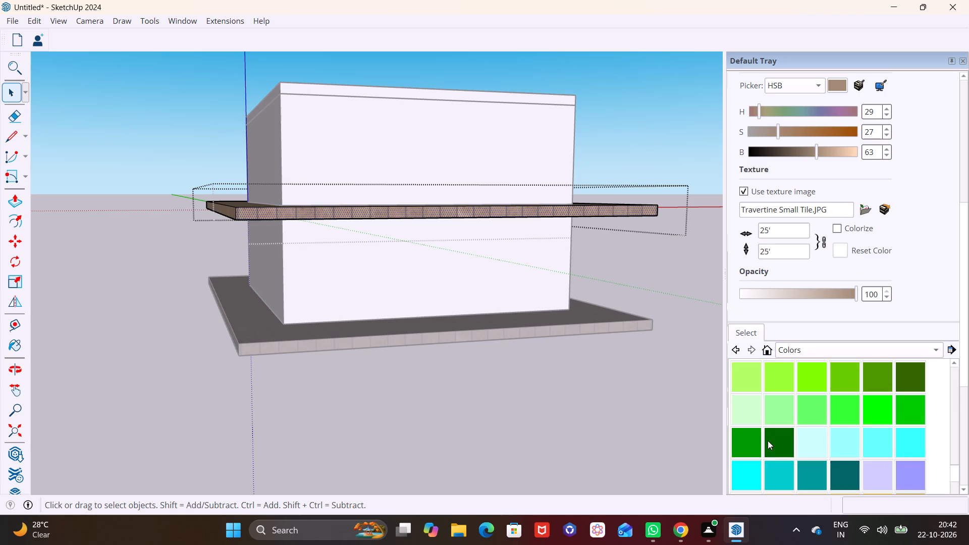
scroll(768, 441, down, 6)
click(748, 418)
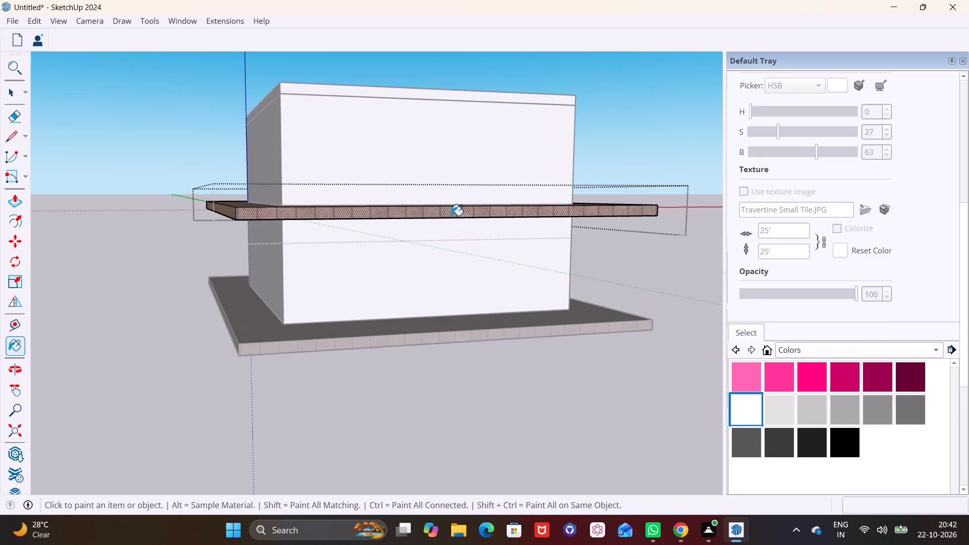
click(451, 213)
key(space)
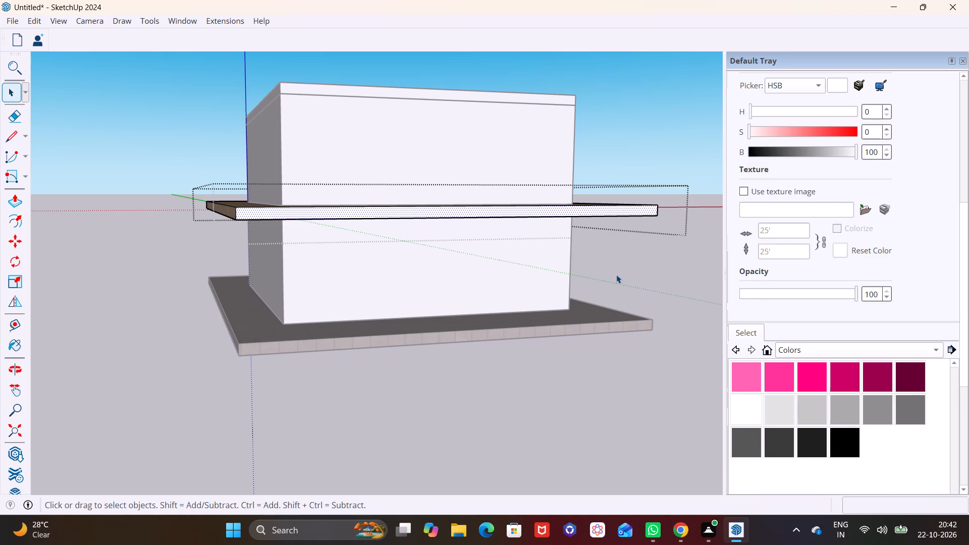
key(space)
click(620, 272)
Inside the middle slab group, paint the next tiled edge face white from the Colors collection, and leave the group.
middle_drag(437, 261, 467, 336)
scroll(423, 335, up, 1)
middle_drag(425, 332, 680, 325)
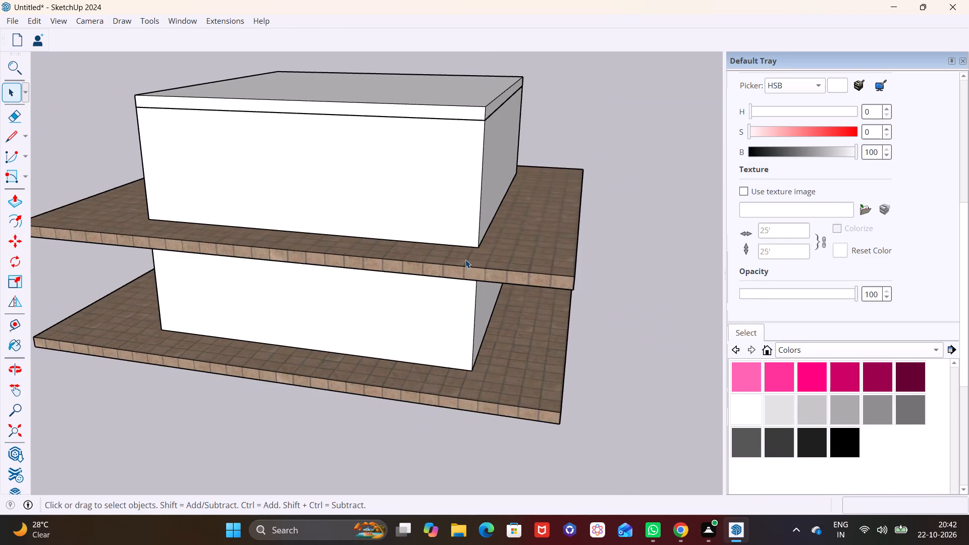
scroll(465, 259, up, 6)
double_click(465, 288)
double_click(465, 284)
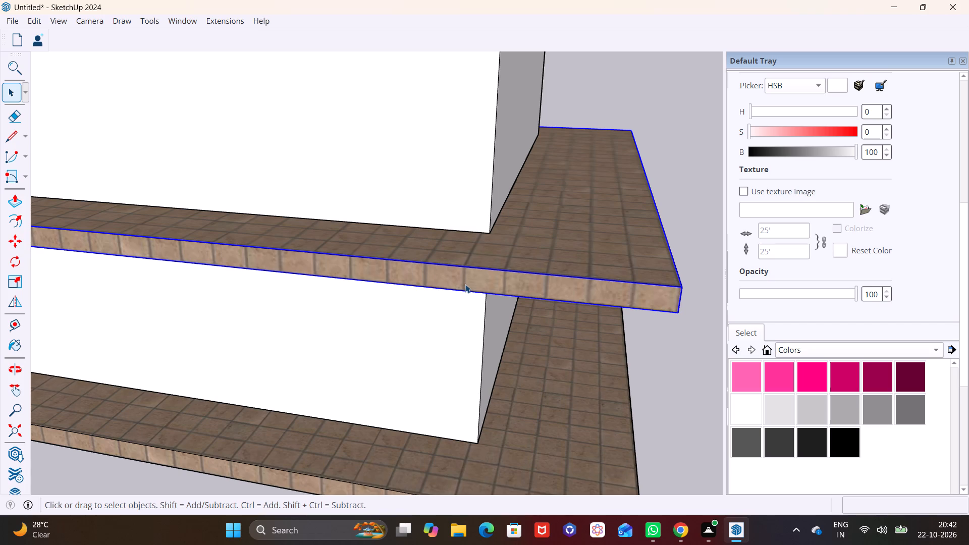
double_click(465, 284)
click(464, 282)
click(545, 284)
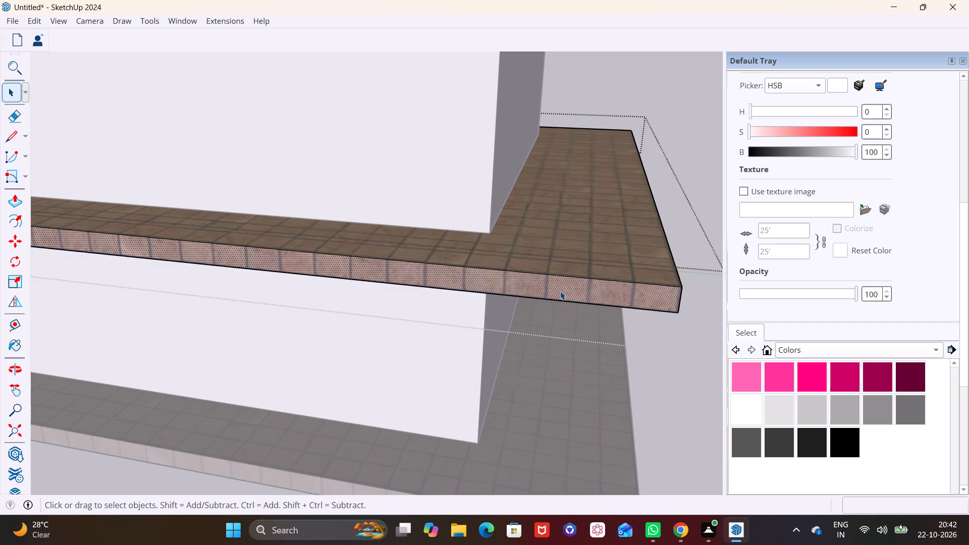
click(757, 403)
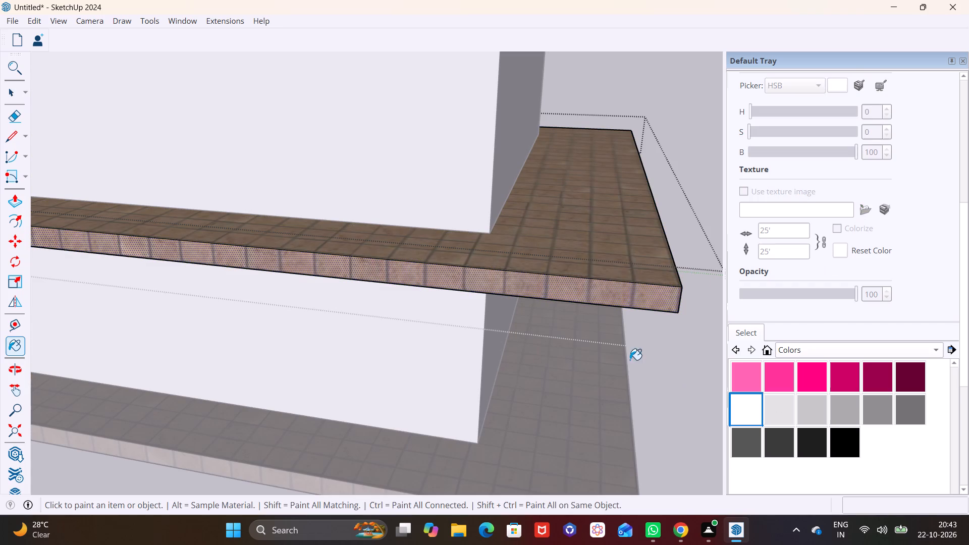
click(636, 296)
scroll(435, 279, down, 13)
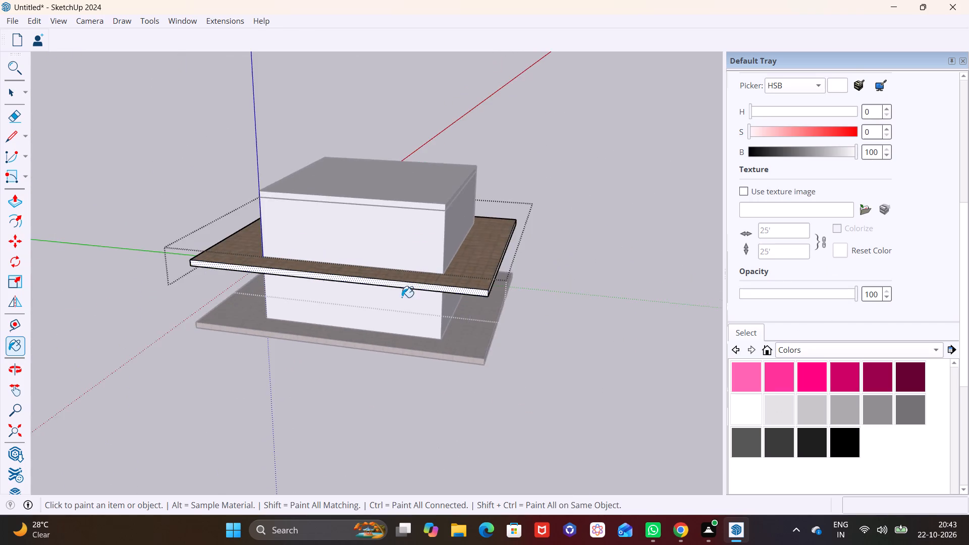
middle_drag(310, 282, 668, 288)
key(space)
click(574, 302)
Paint the third edge face of the middle slab white inside its group, and leave the group.
scroll(305, 275, up, 4)
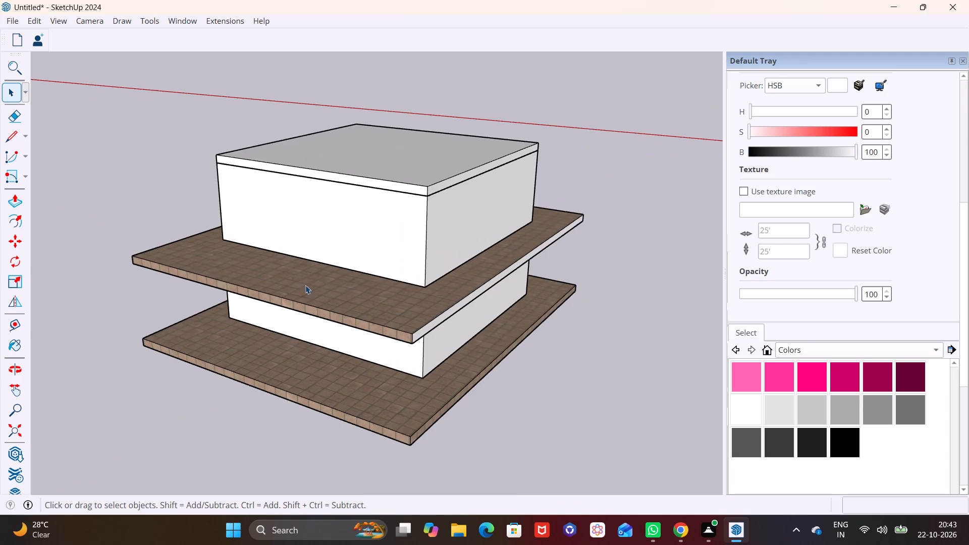
scroll(331, 306, up, 4)
double_click(392, 346)
click(401, 345)
click(402, 345)
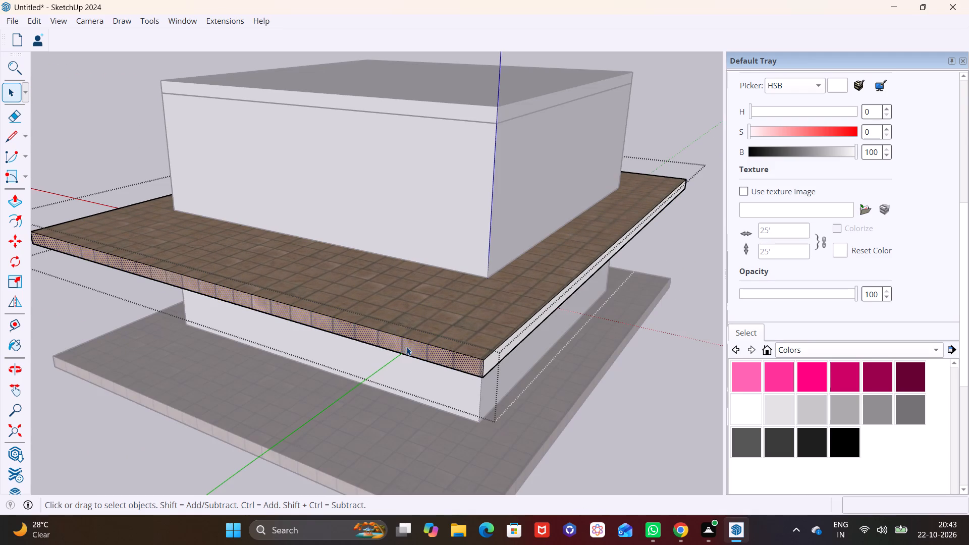
click(755, 409)
click(473, 371)
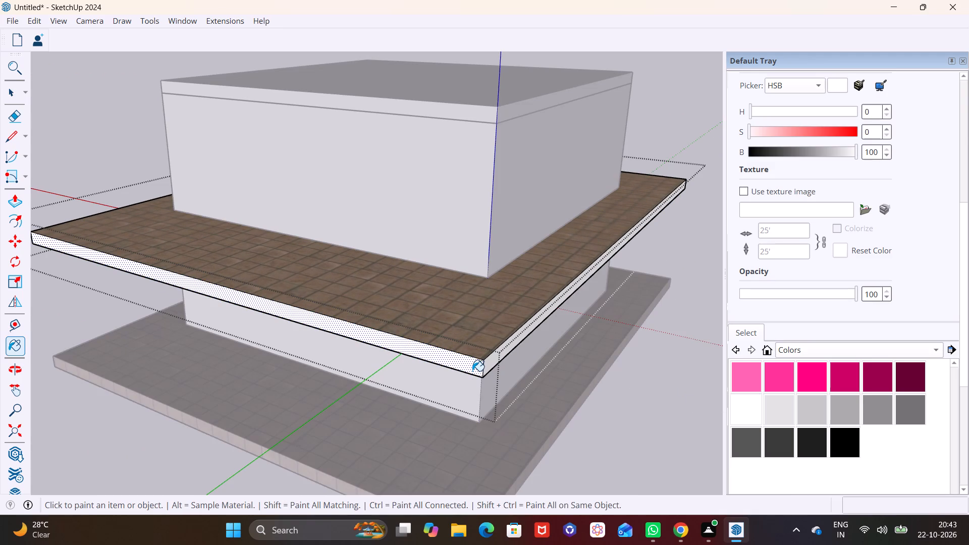
key(space)
click(647, 402)
Paint the last tiled edge face of the middle slab white inside its group, and leave the group.
scroll(326, 335, down, 8)
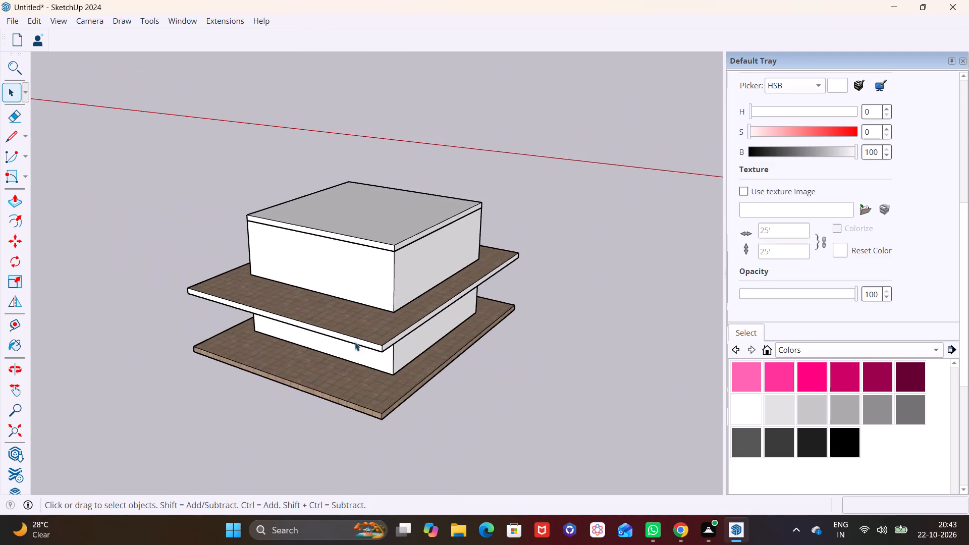
middle_drag(401, 348, 599, 333)
middle_drag(187, 323, 565, 335)
scroll(565, 339, up, 9)
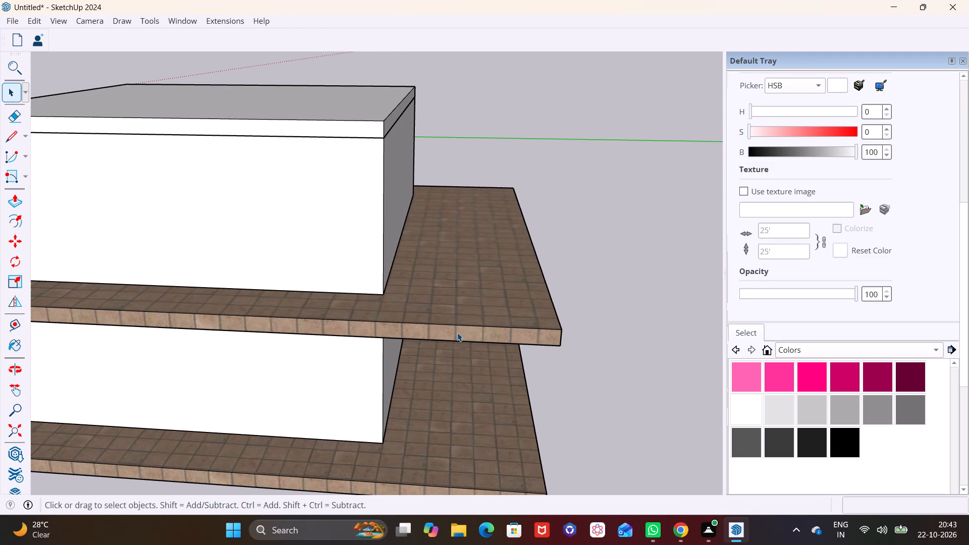
triple_click(457, 333)
double_click(457, 333)
click(457, 333)
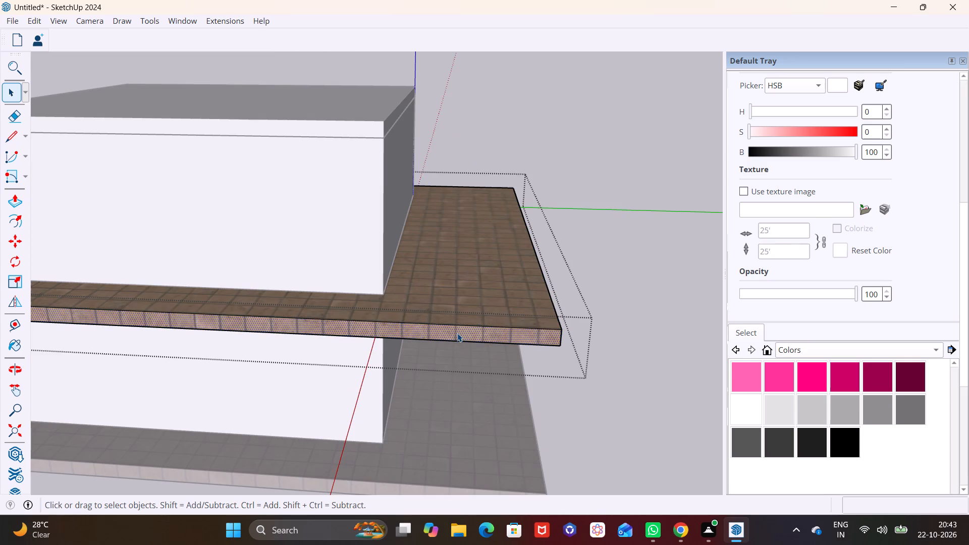
drag(749, 412, 745, 404)
click(532, 329)
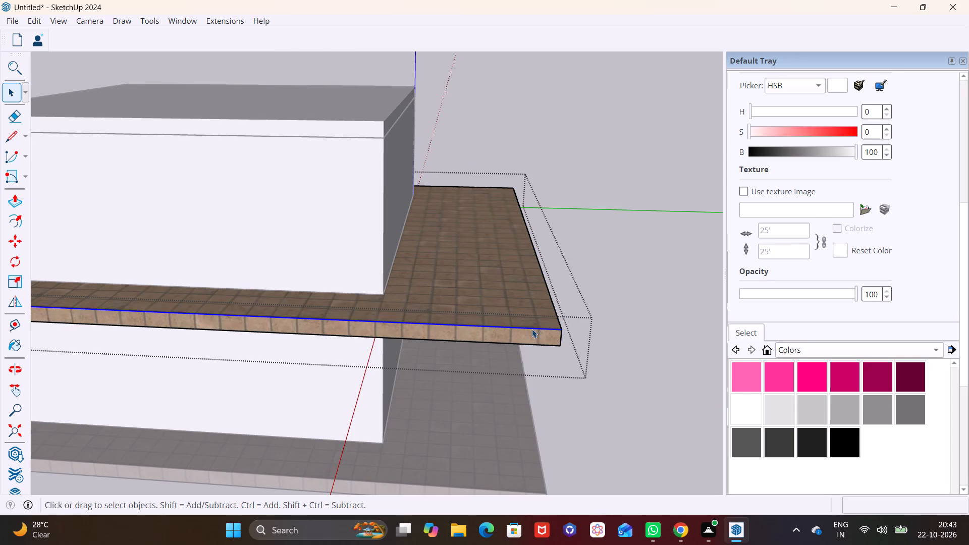
click(488, 334)
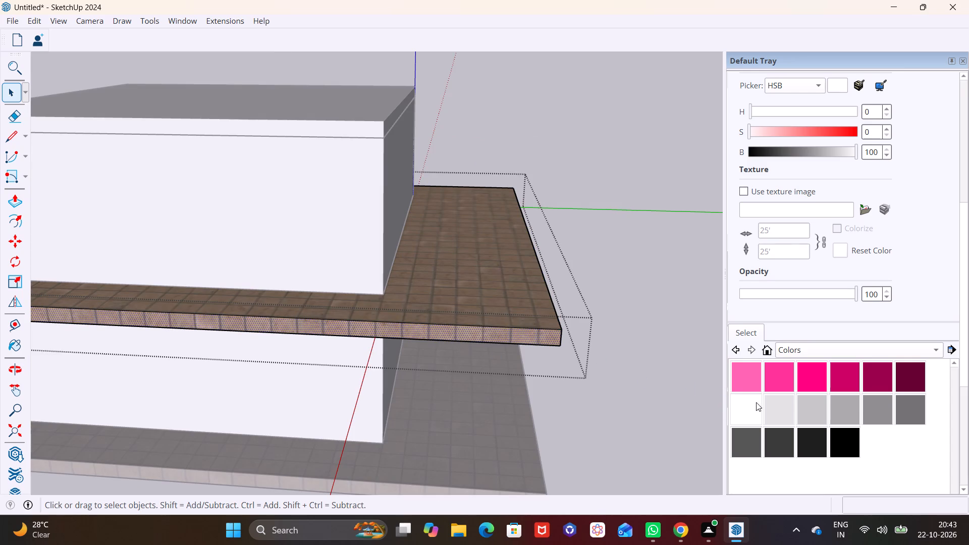
click(751, 416)
click(520, 333)
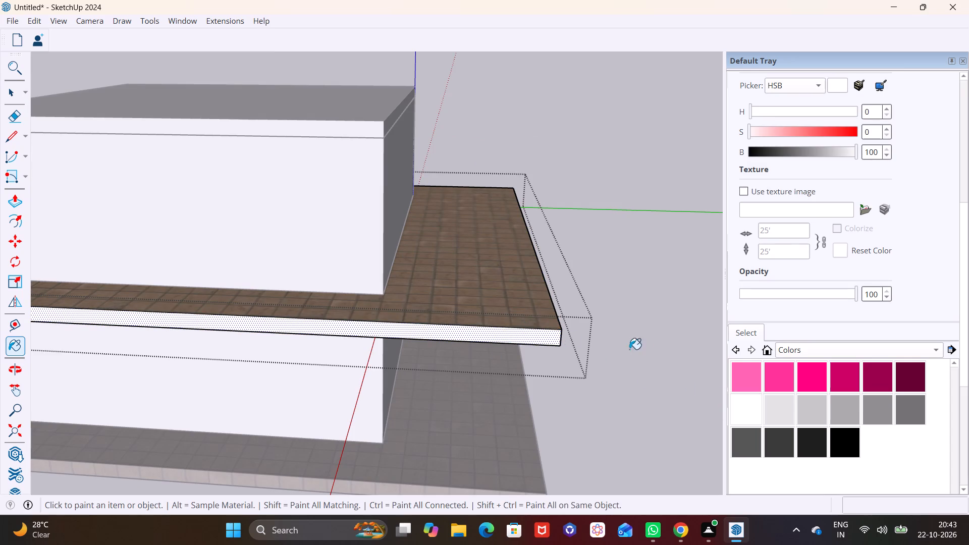
key(space)
click(640, 355)
Open the bottom slab group and paint its first long edge face white from the Colors collection.
scroll(562, 346, down, 7)
shift+middle_drag(550, 362, 550, 239)
shift+scroll(551, 250, up, 1)
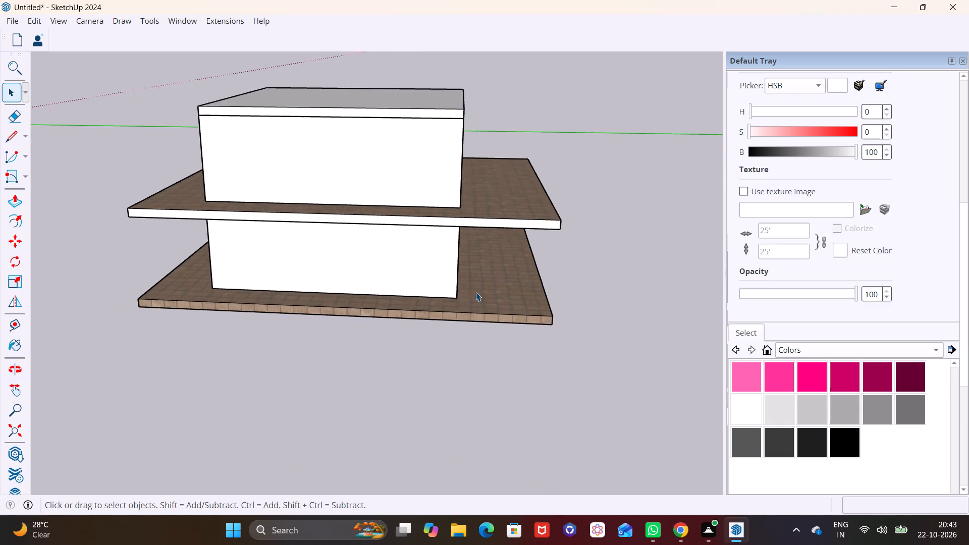
scroll(473, 299, up, 6)
double_click(436, 323)
double_click(435, 326)
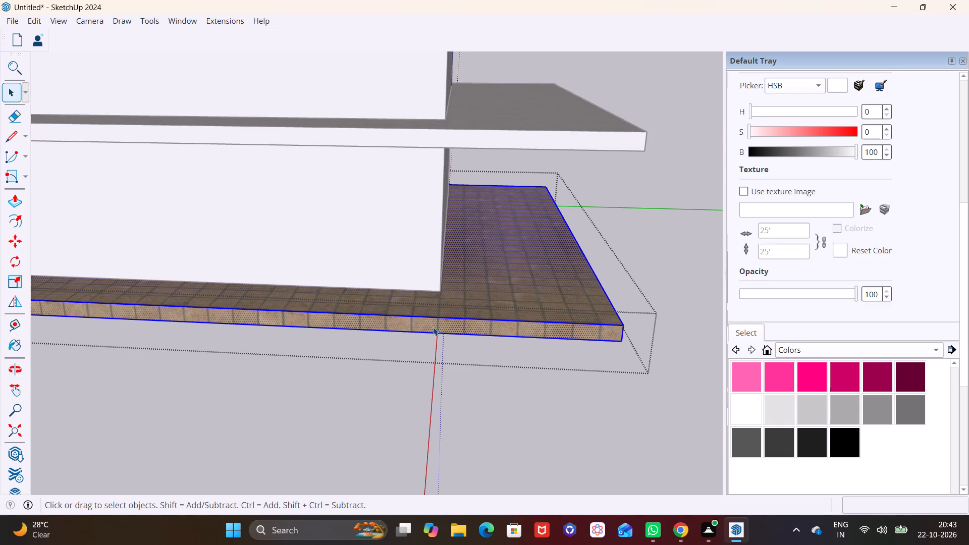
click(430, 326)
click(402, 324)
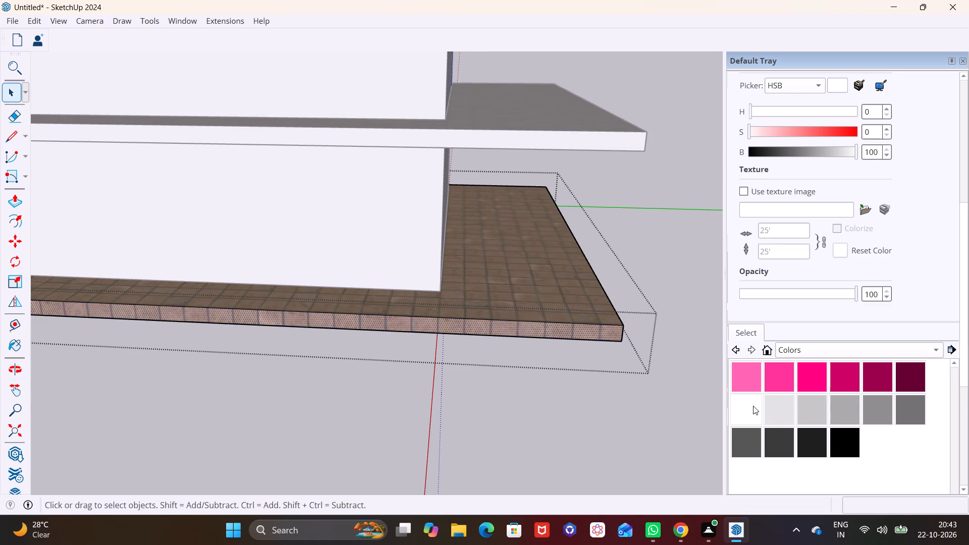
click(753, 406)
click(476, 328)
Paint the adjacent tiled edge face of the bottom slab white, and leave the group.
scroll(489, 324, down, 4)
middle_drag(608, 318, 451, 318)
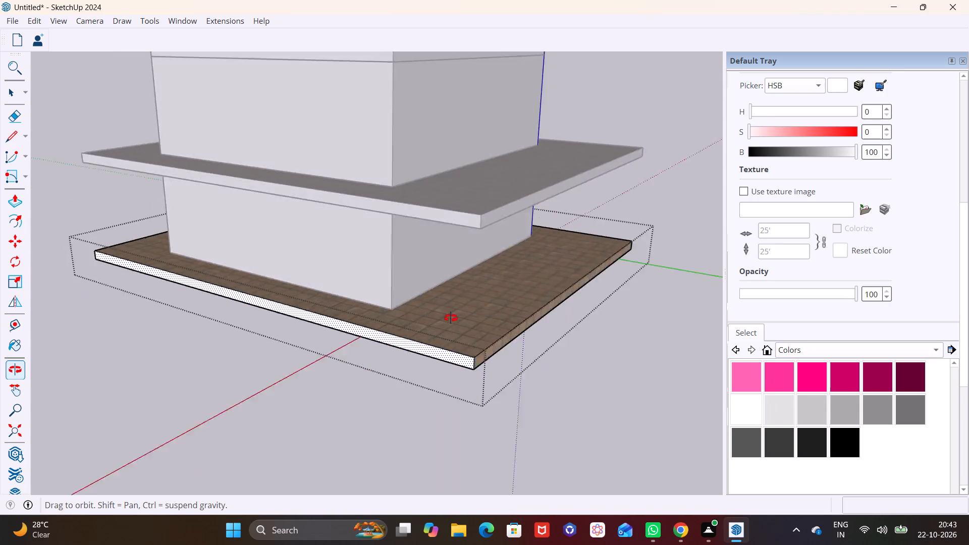
middle_drag(451, 318, 326, 291)
scroll(323, 296, down, 4)
key(space)
scroll(388, 314, up, 7)
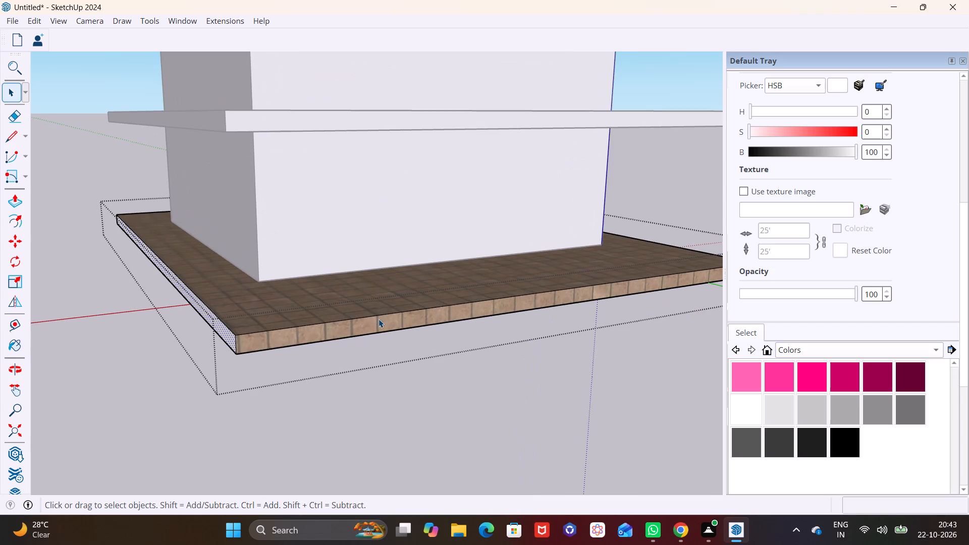
triple_click(379, 320)
click(485, 307)
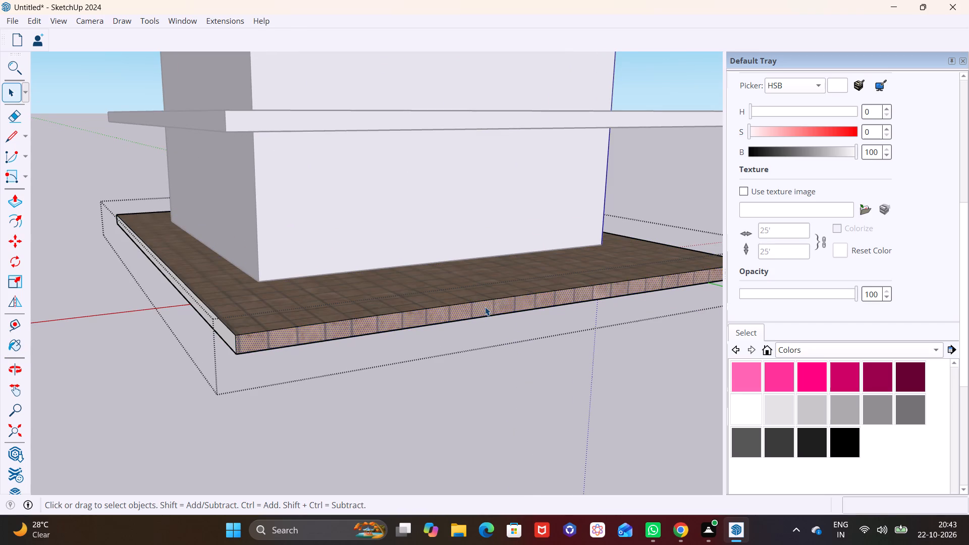
click(747, 407)
click(476, 308)
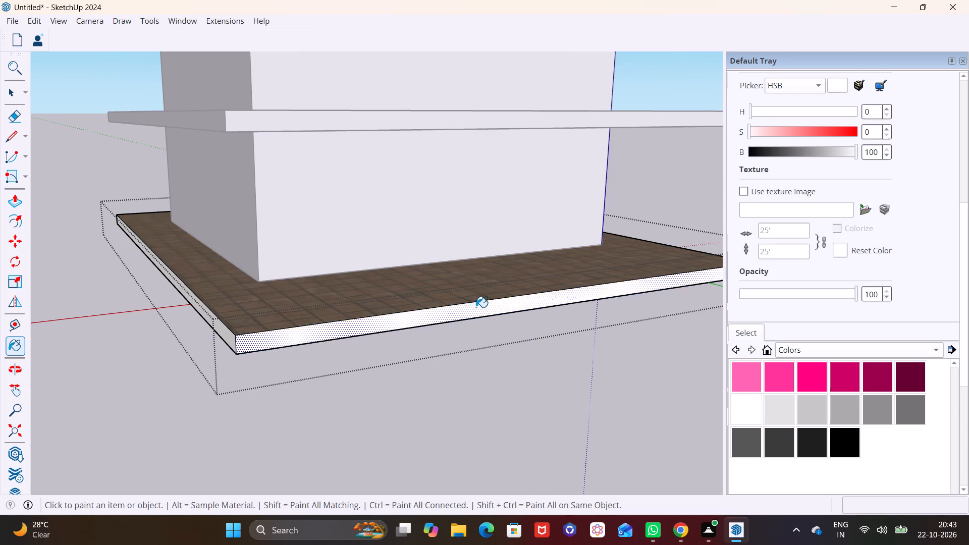
scroll(476, 307, down, 7)
middle_drag(528, 301, 198, 309)
scroll(407, 310, down, 4)
middle_drag(482, 315, 324, 274)
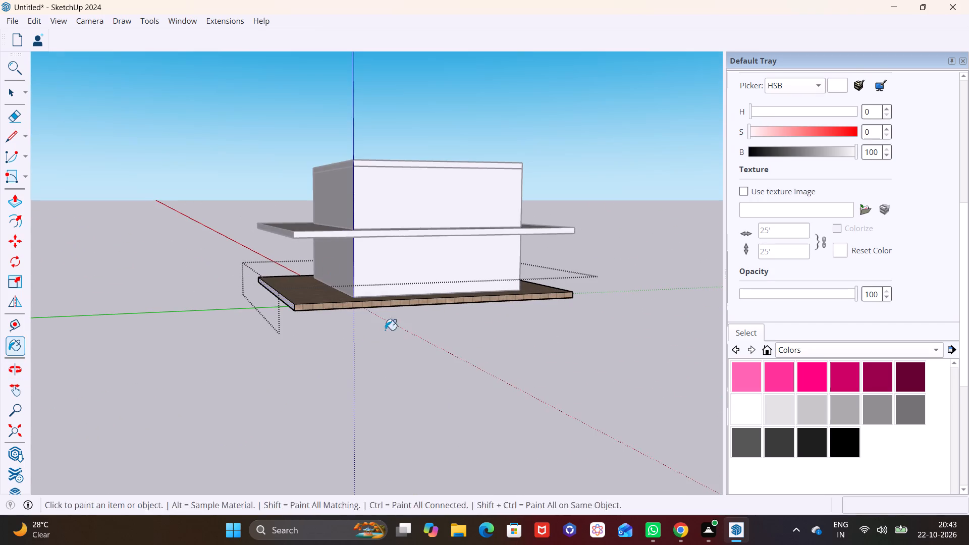
key(space)
click(403, 337)
Reopen the bottom slab group and paint its third edge face white.
scroll(393, 300, up, 1)
middle_drag(393, 300, 404, 376)
scroll(406, 376, down, 1)
scroll(404, 353, up, 8)
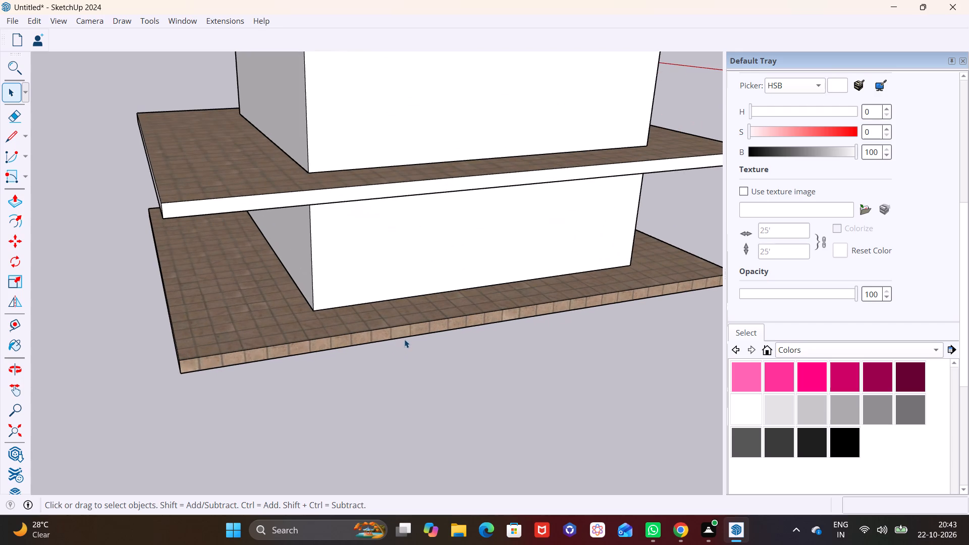
triple_click(408, 334)
click(417, 331)
click(436, 329)
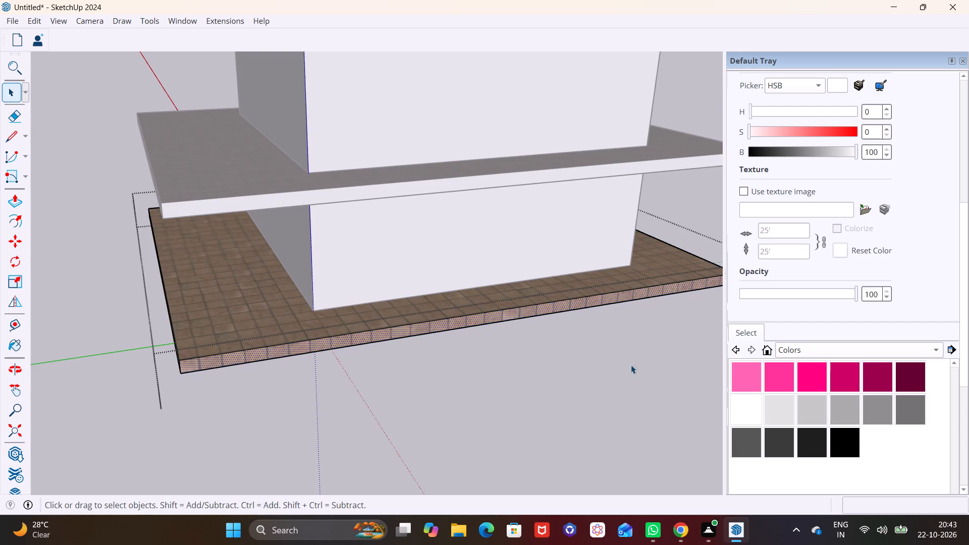
click(726, 399)
click(743, 403)
click(526, 313)
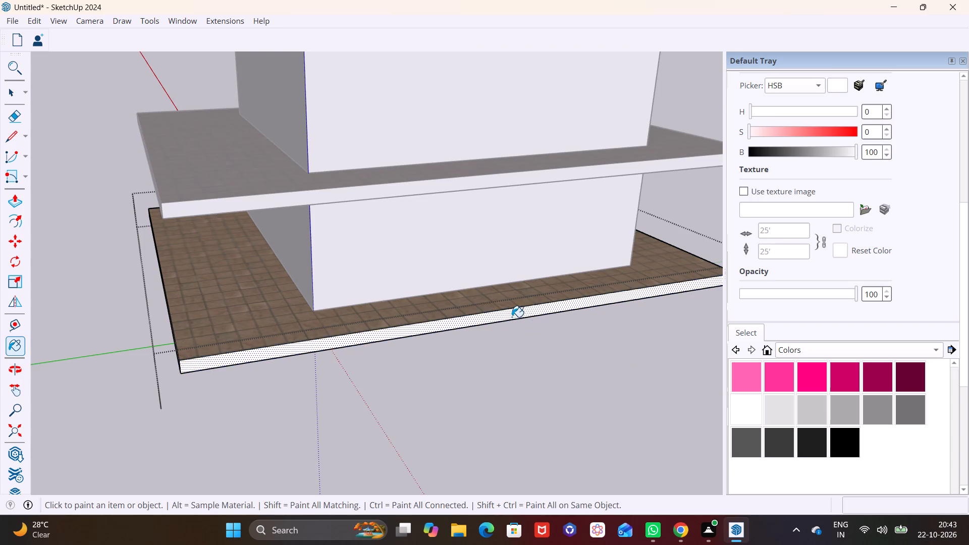
Paint the last tiled edge face of the bottom slab white from the Colors collection, and leave the group.
scroll(510, 318, down, 7)
middle_drag(527, 310, 114, 321)
scroll(405, 389, up, 6)
middle_drag(431, 411, 369, 286)
scroll(431, 398, up, 1)
scroll(379, 297, up, 4)
key(space)
triple_click(414, 280)
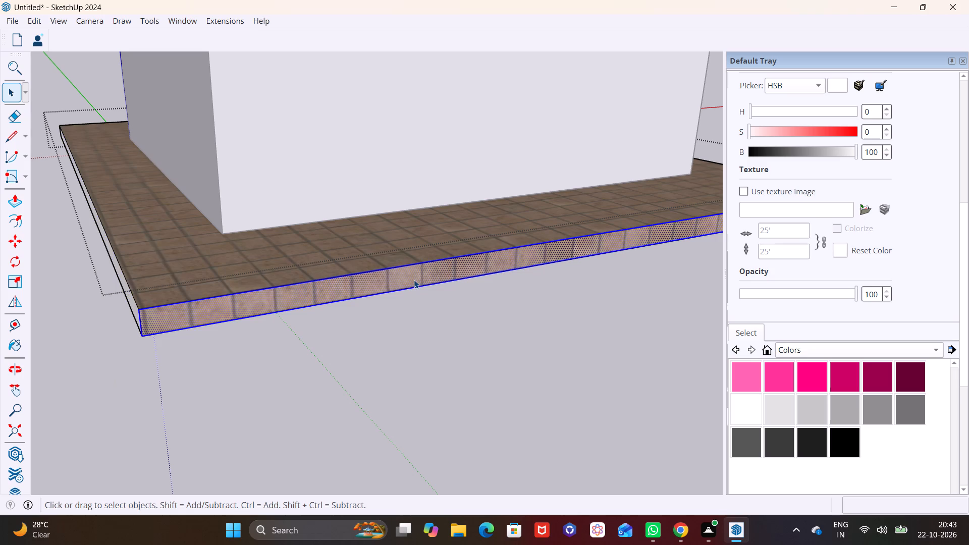
click(407, 286)
click(376, 272)
click(376, 284)
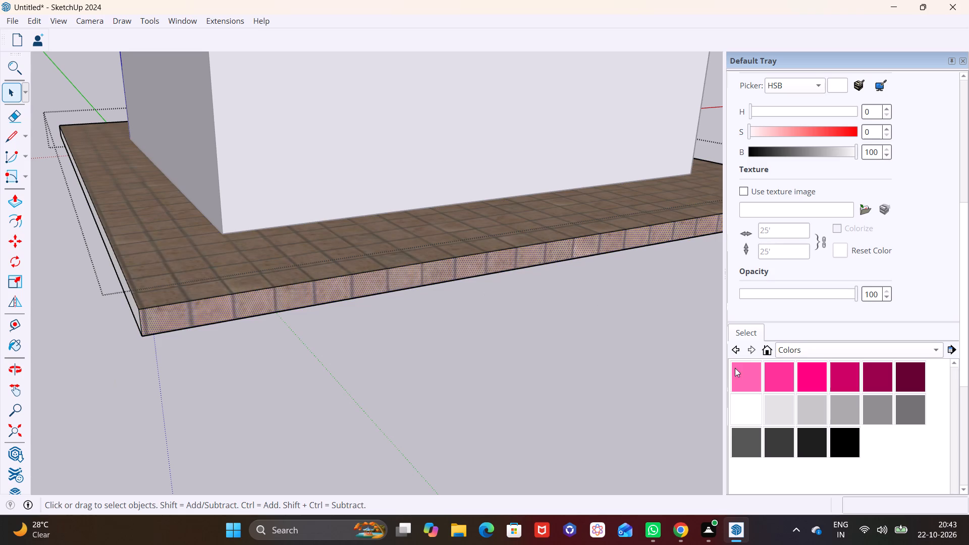
drag(747, 409, 736, 397)
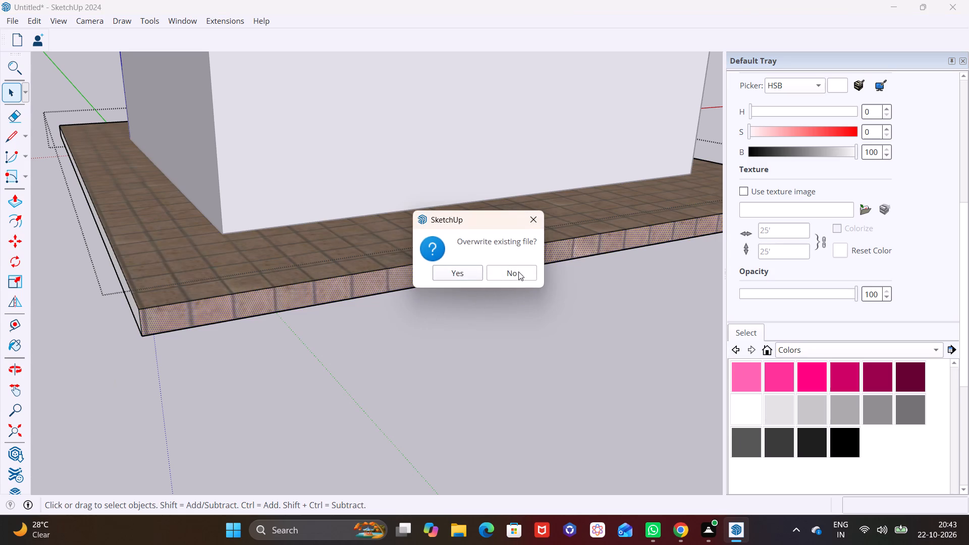
click(519, 272)
scroll(749, 434, down, 6)
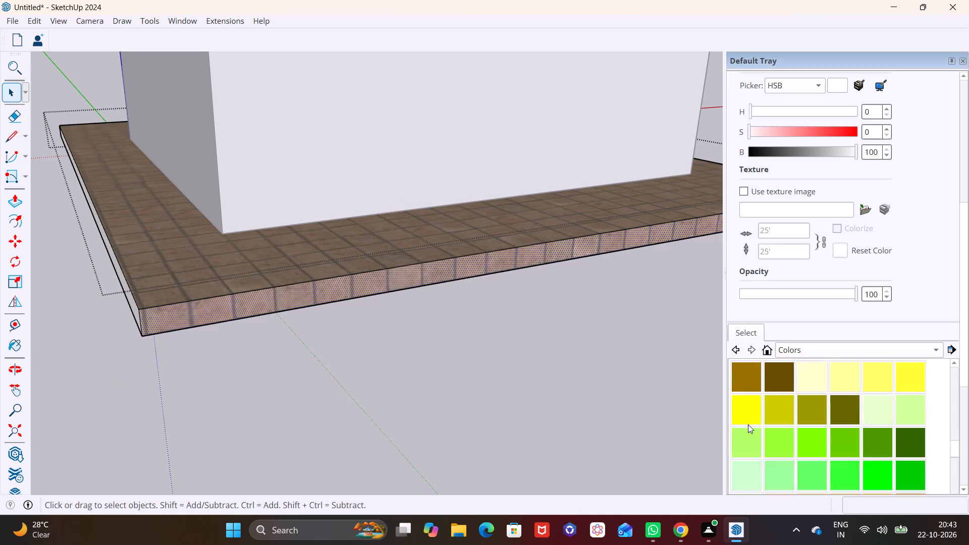
scroll(748, 424, down, 12)
scroll(742, 392, up, 1)
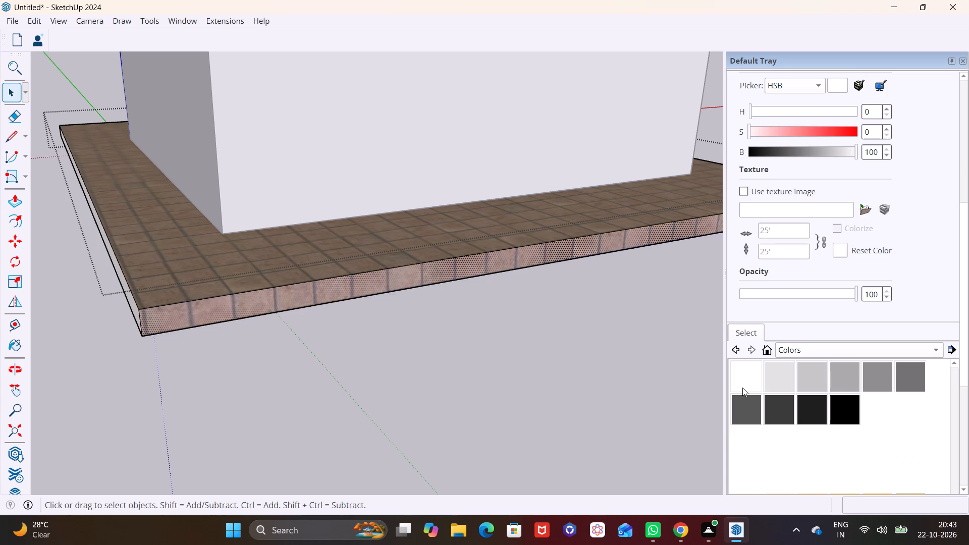
click(742, 388)
click(426, 274)
key(space)
click(396, 335)
Examine the building and the edges of both slabs from above, at eye level and around its corners.
scroll(396, 335, down, 1)
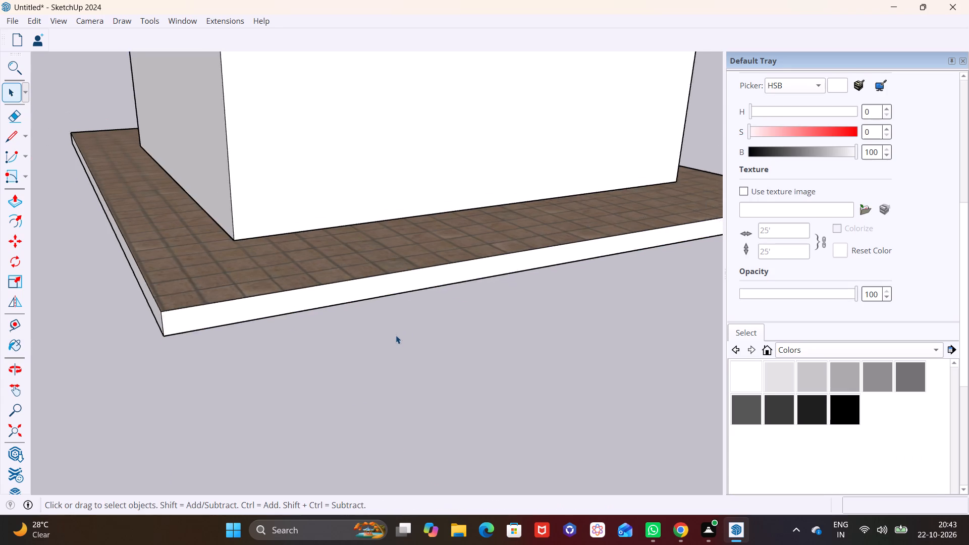
scroll(396, 335, down, 9)
middle_drag(398, 333, 293, 362)
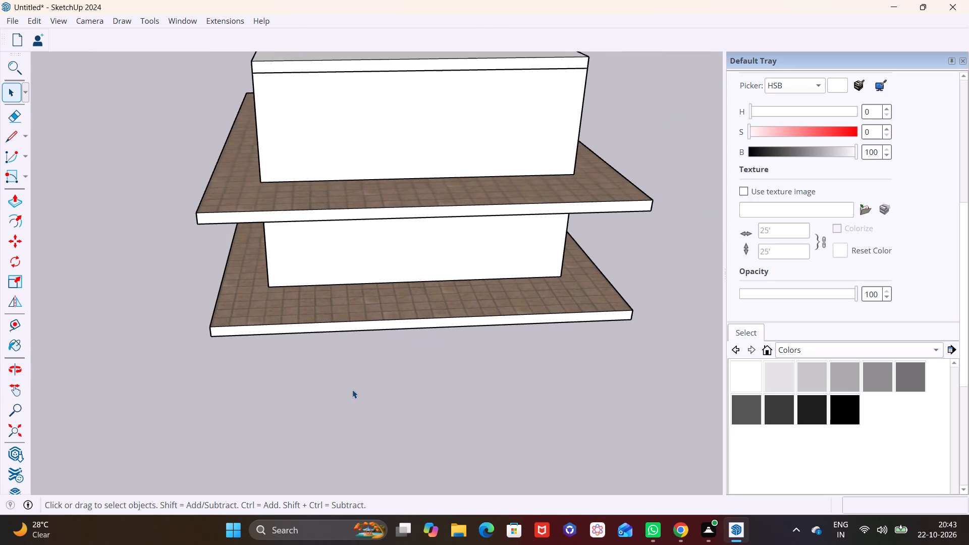
middle_drag(352, 392, 301, 348)
scroll(338, 386, up, 1)
scroll(303, 320, down, 5)
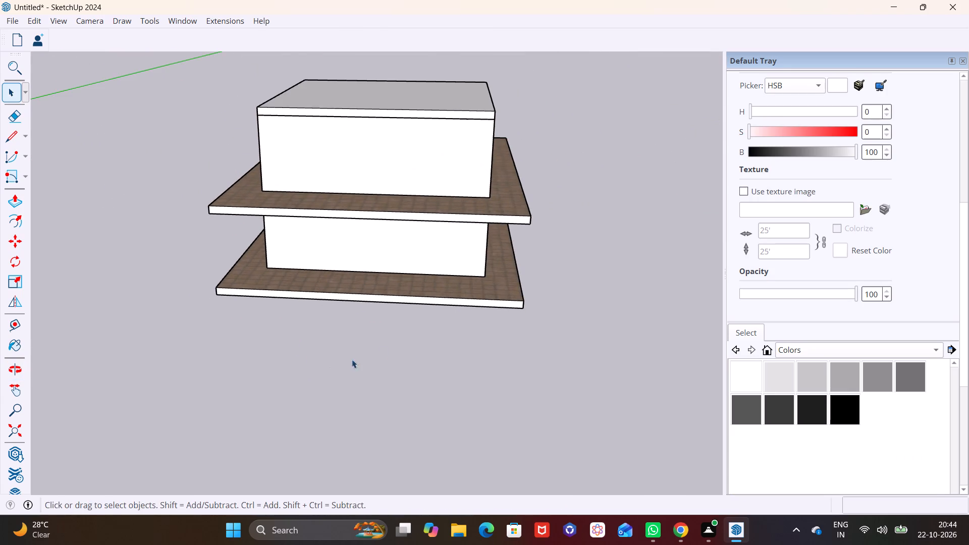
shift+middle_drag(430, 283, 462, 380)
middle_drag(456, 396, 458, 343)
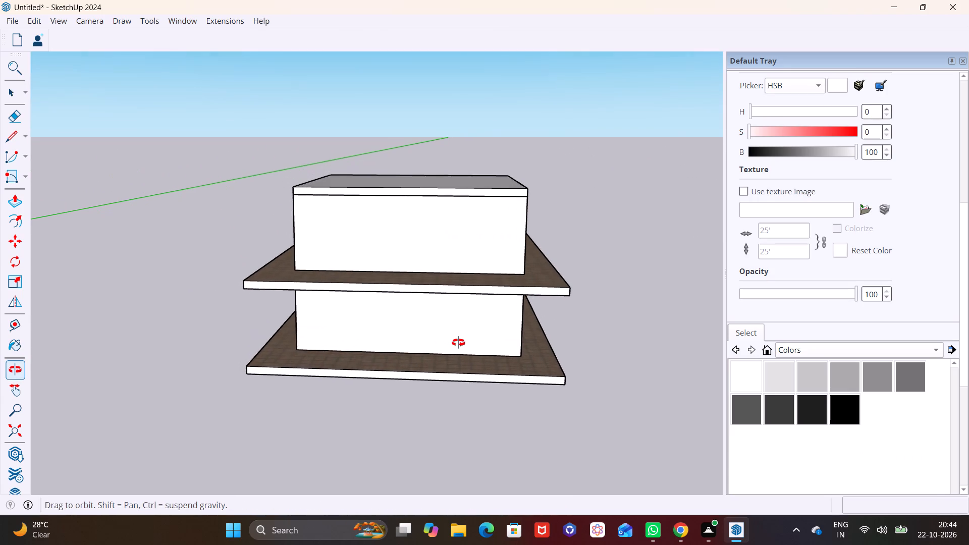
middle_drag(458, 343, 542, 337)
middle_drag(416, 358, 583, 376)
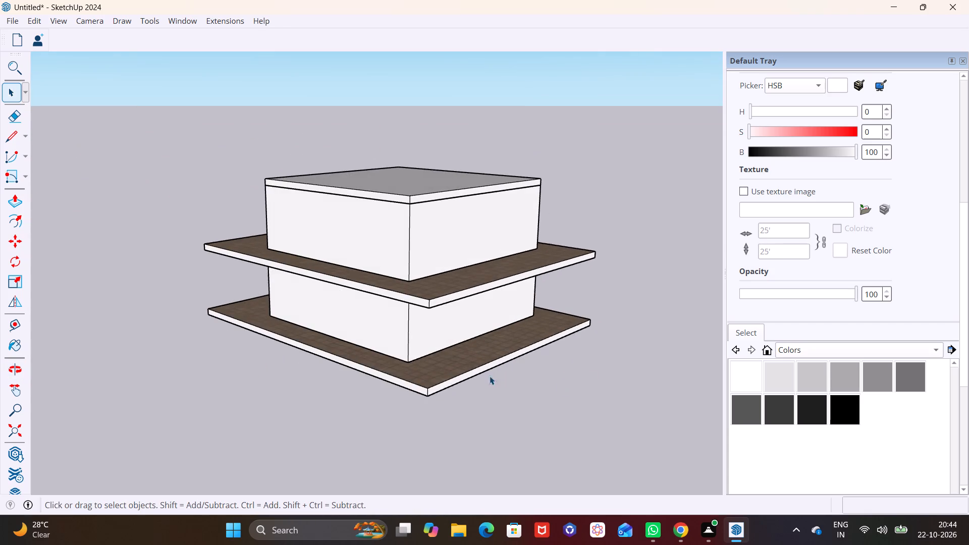
Open 3D Warehouse and search its models for "railing".
scroll(479, 370, up, 5)
scroll(364, 403, up, 1)
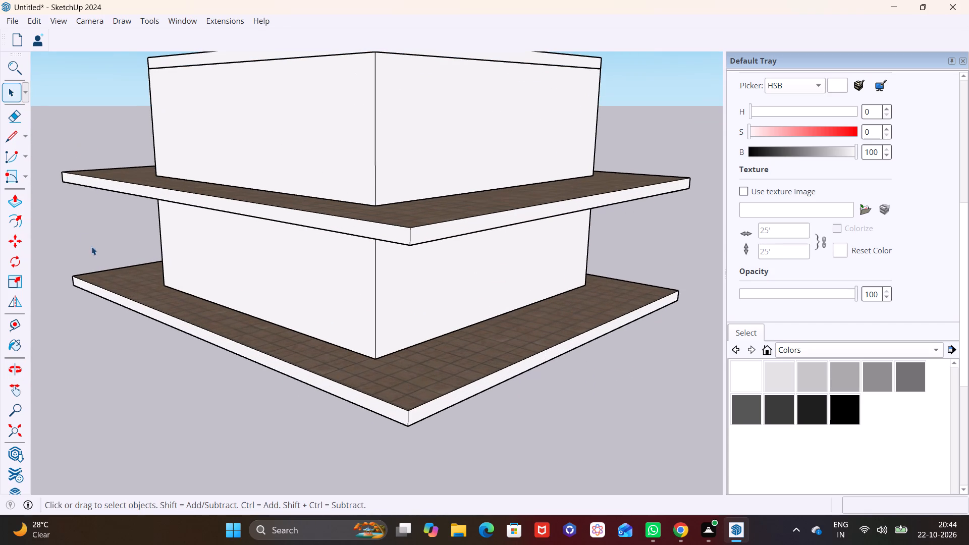
click(195, 24)
click(214, 124)
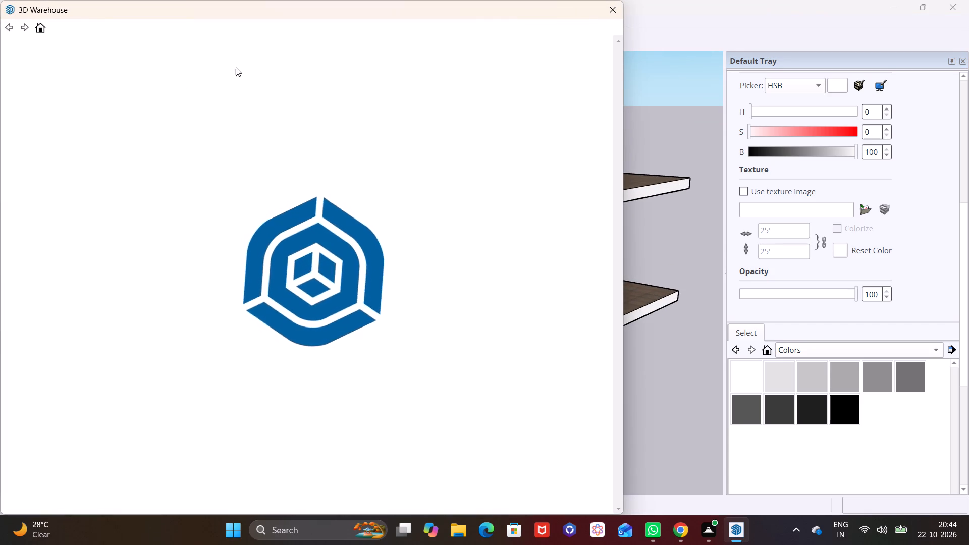
click(284, 58)
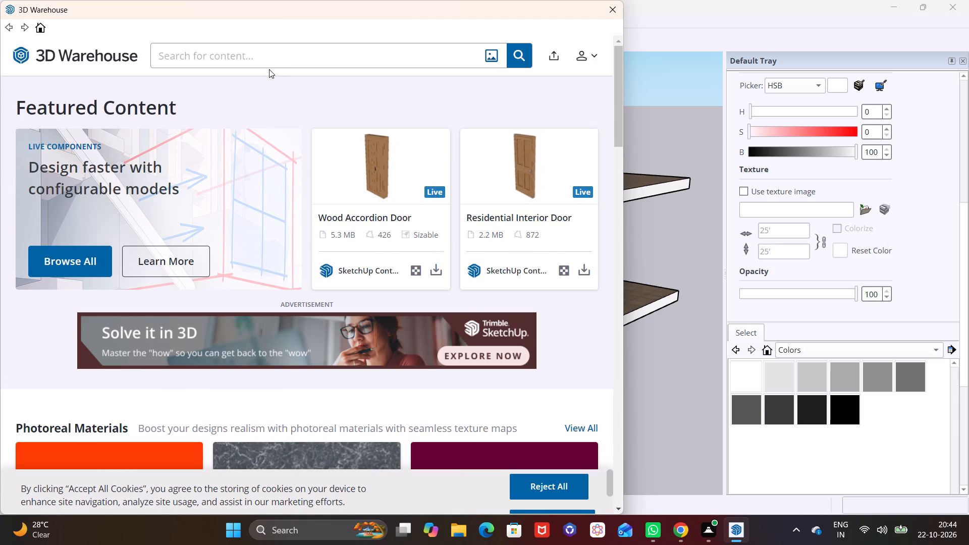
key(r)
key(a)
text(iling)
key(Return)
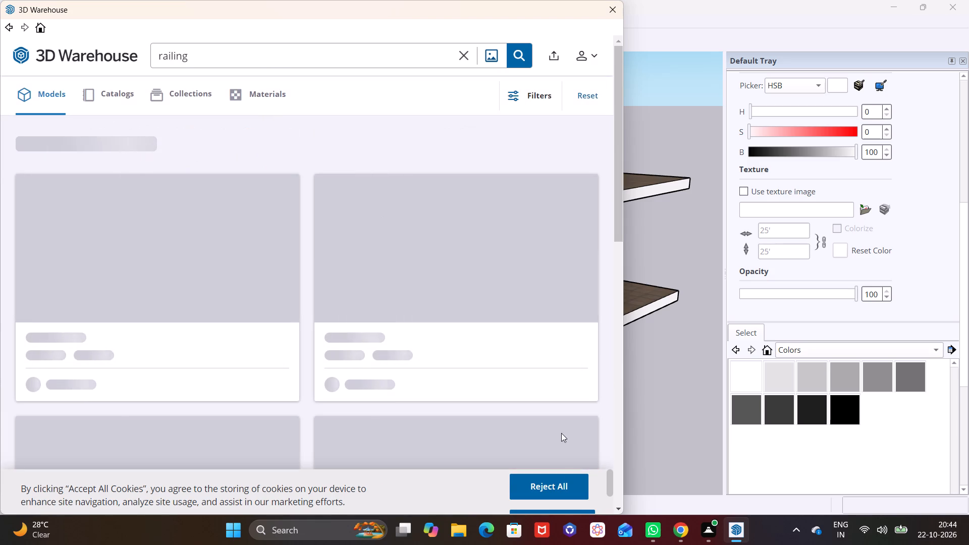
Browse the railing models for a simple design that suits the slab edges.
click(620, 512)
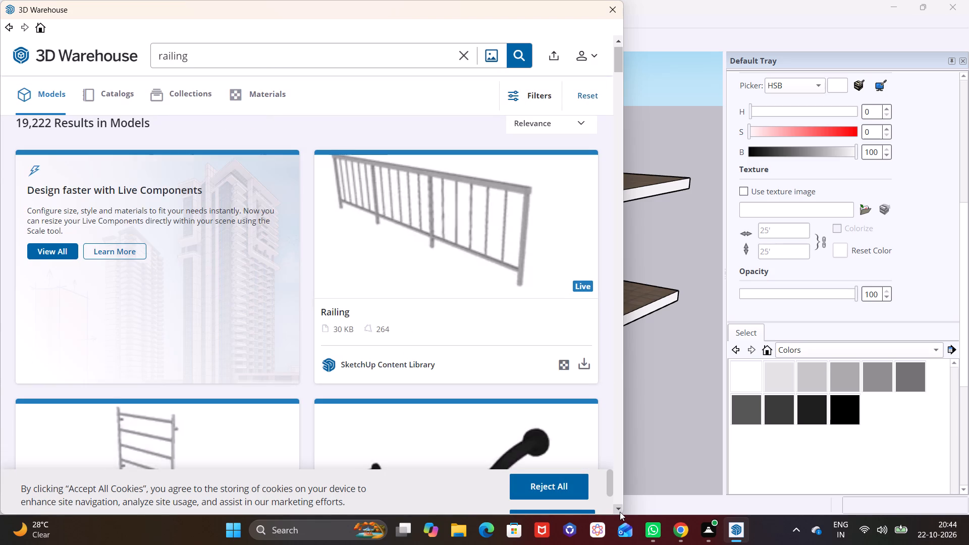
click(620, 512)
click(620, 512)
click(620, 512)
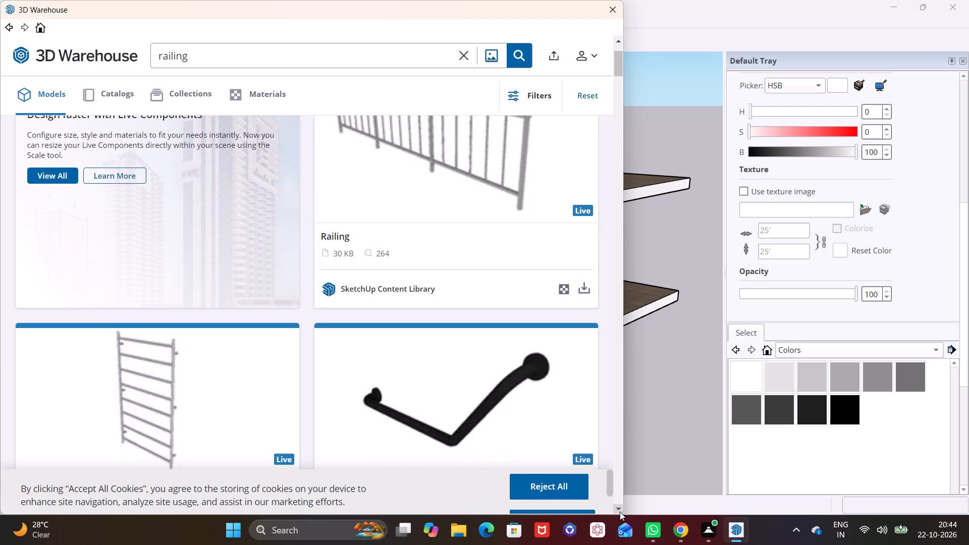
click(620, 512)
click(620, 512)
click(620, 512)
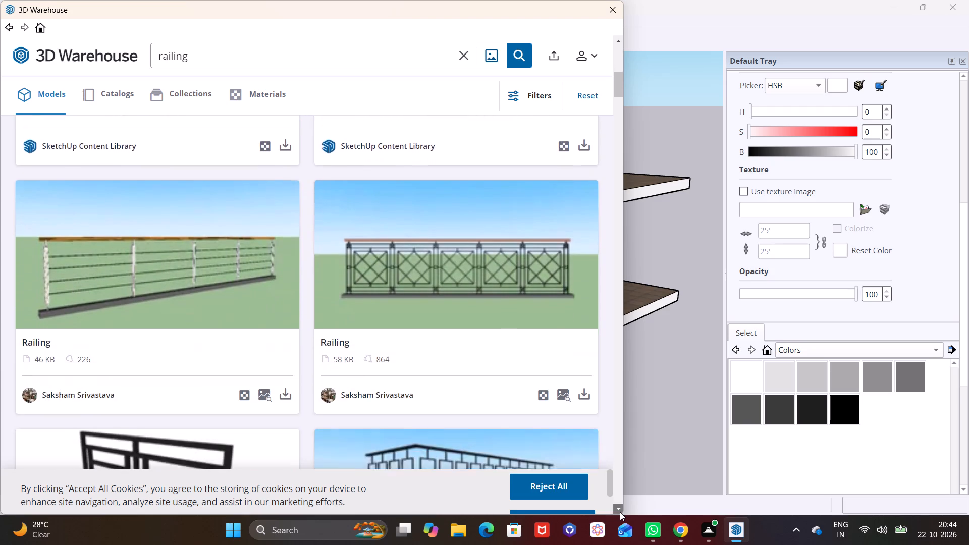
click(620, 512)
click(620, 512)
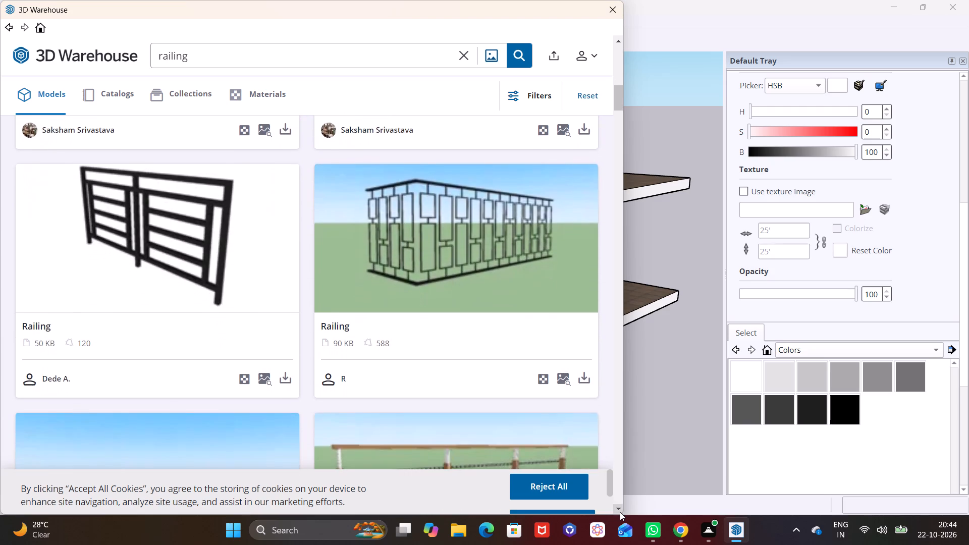
click(620, 512)
click(620, 512)
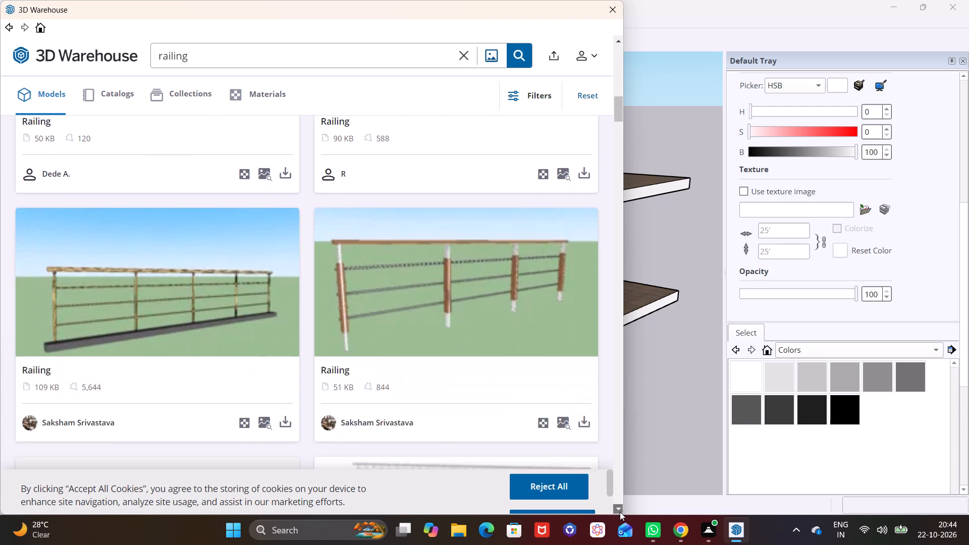
click(620, 512)
click(620, 512)
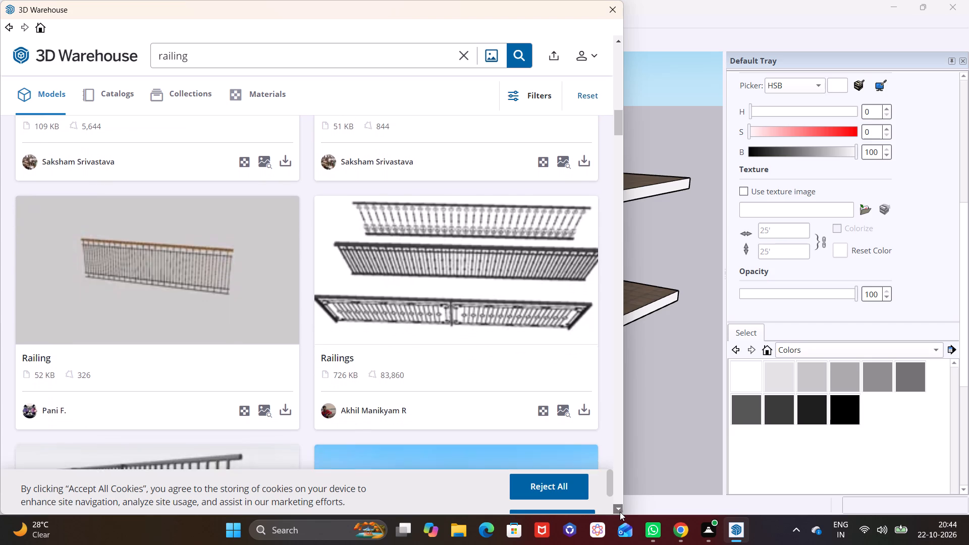
click(619, 513)
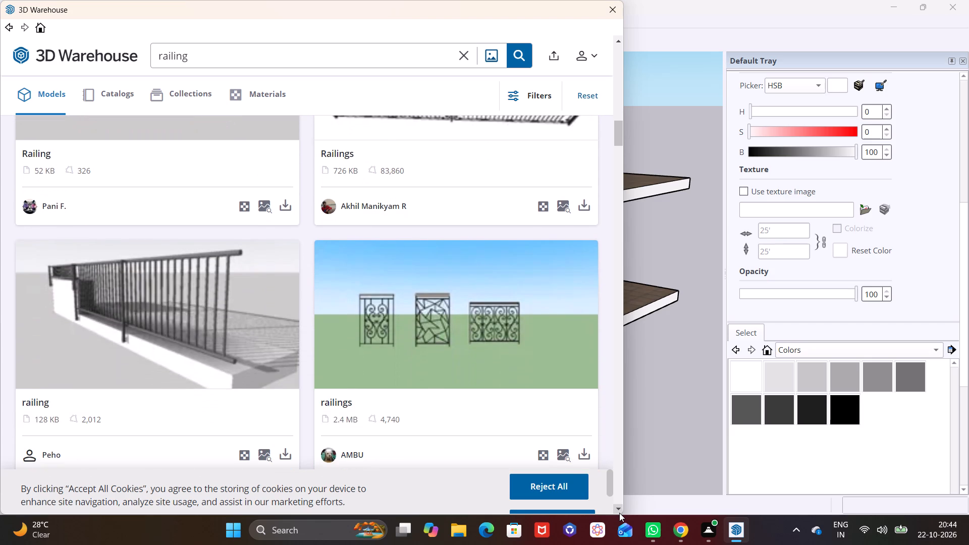
click(619, 513)
click(619, 513)
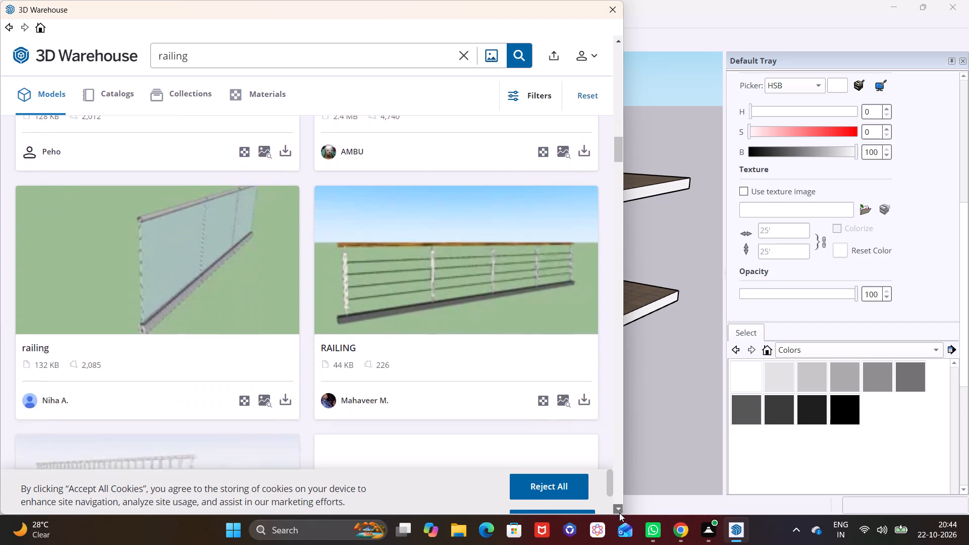
click(619, 513)
click(619, 513)
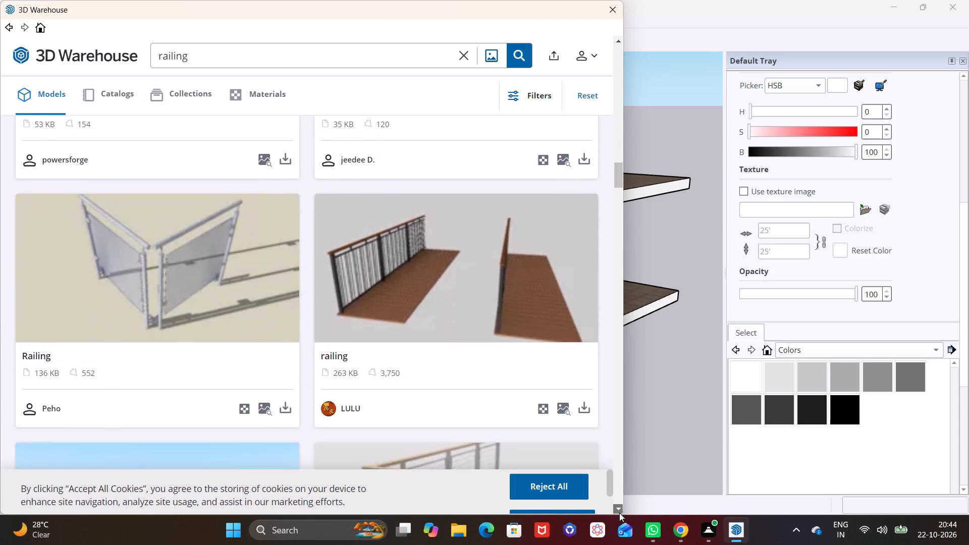
click(619, 513)
click(619, 513)
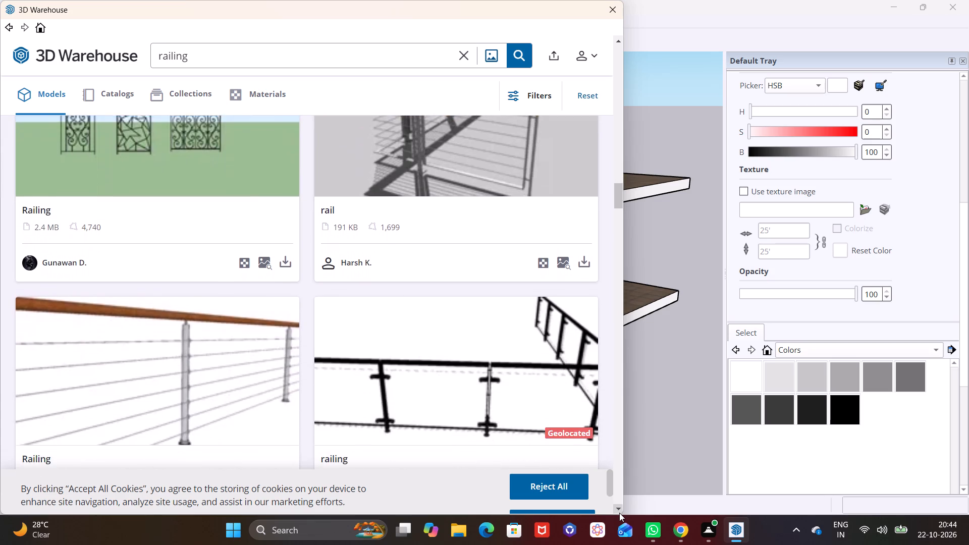
click(619, 513)
click(619, 513)
click(619, 513)
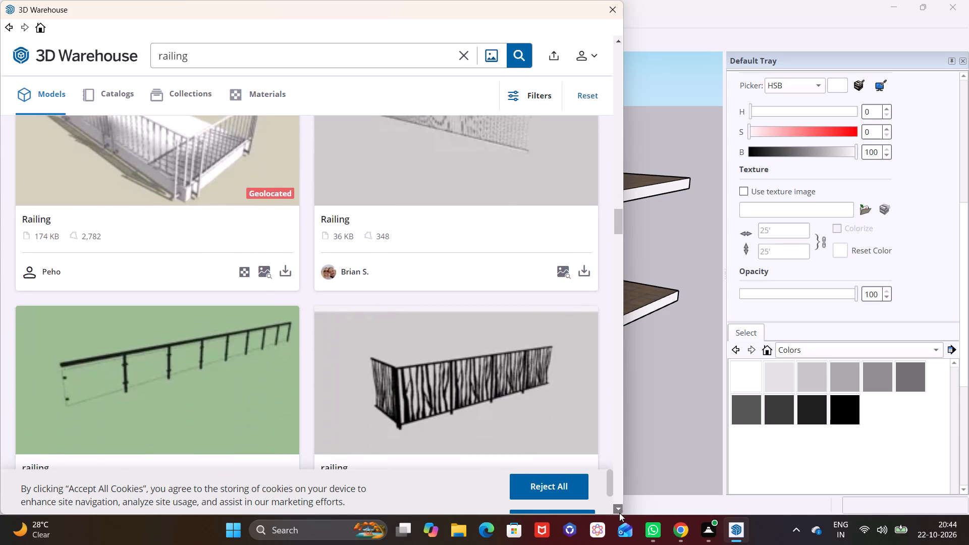
click(619, 513)
double_click(619, 513)
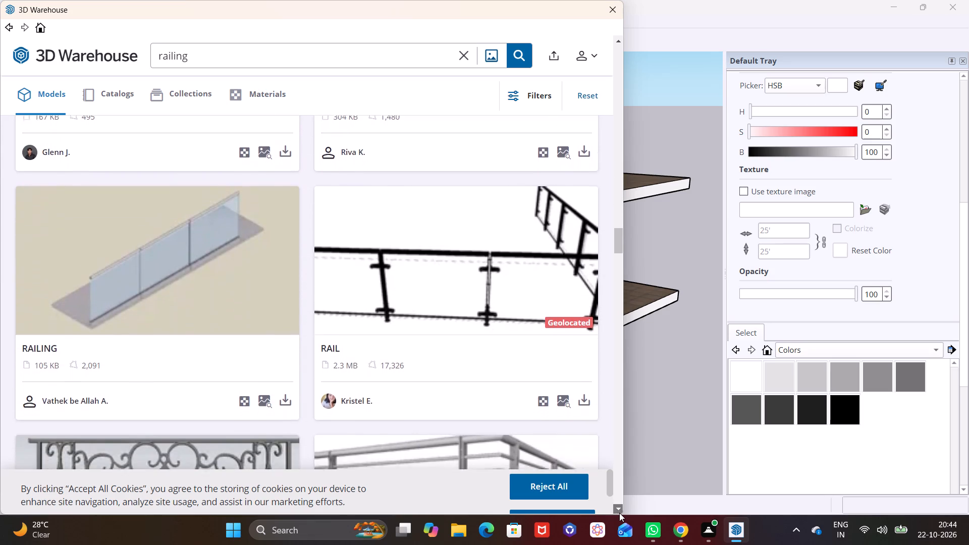
click(619, 513)
click(619, 513)
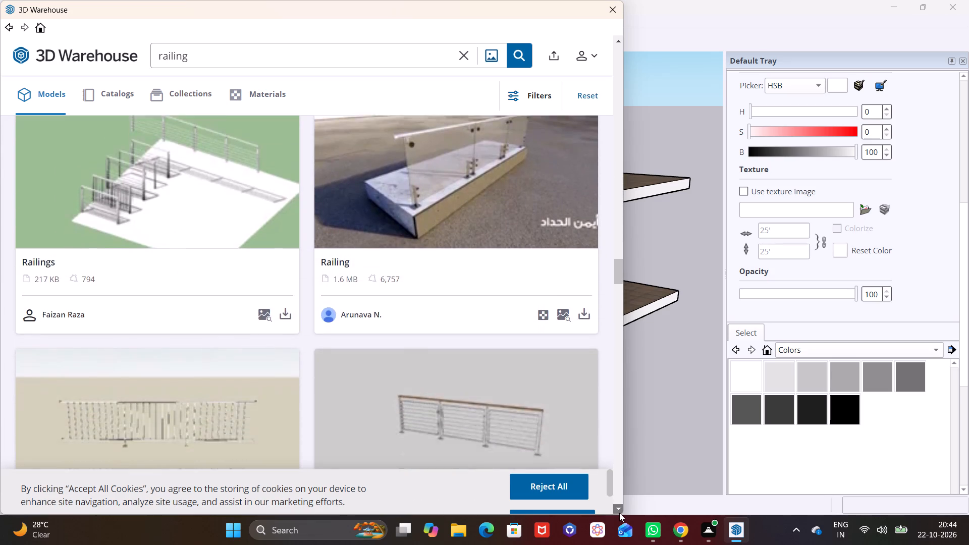
click(619, 513)
click(619, 513)
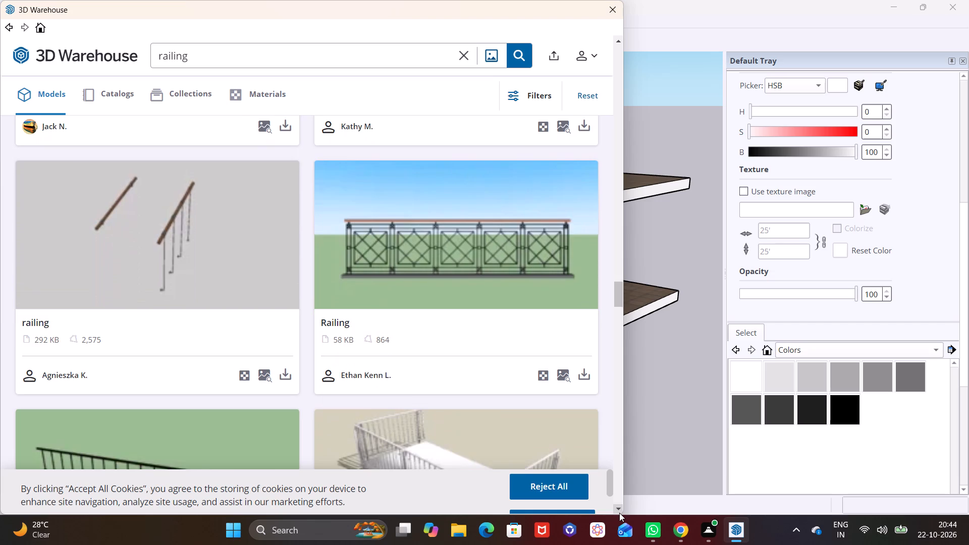
click(619, 513)
click(619, 513)
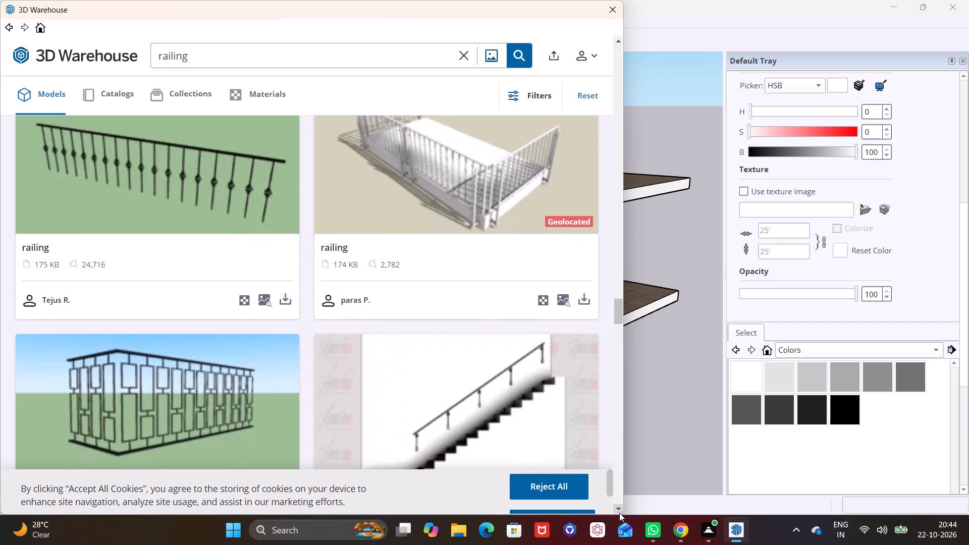
click(619, 513)
click(619, 513)
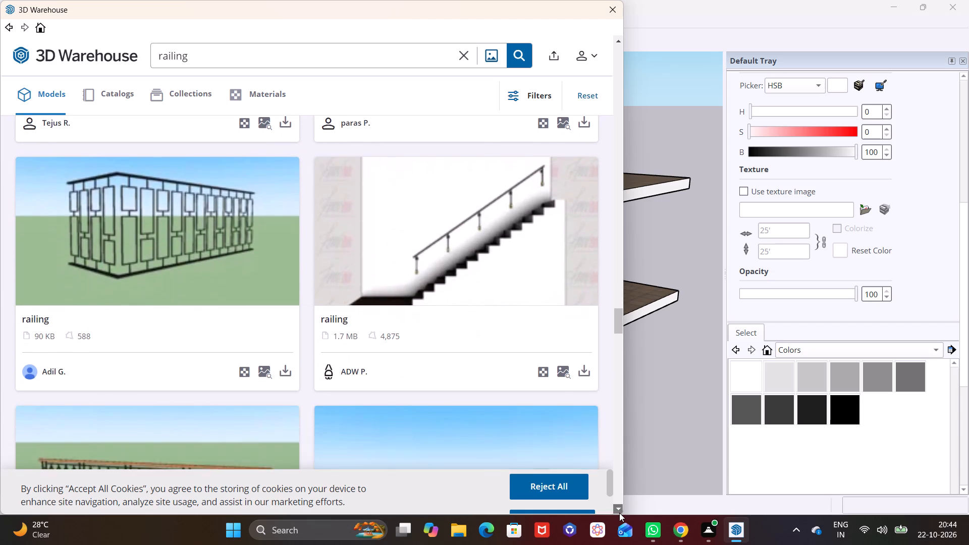
click(619, 513)
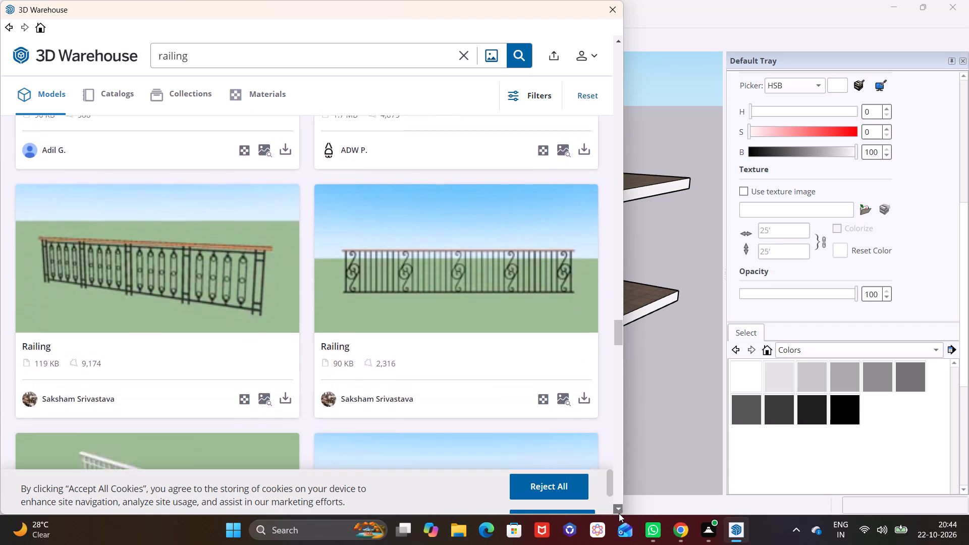
click(619, 513)
click(619, 513)
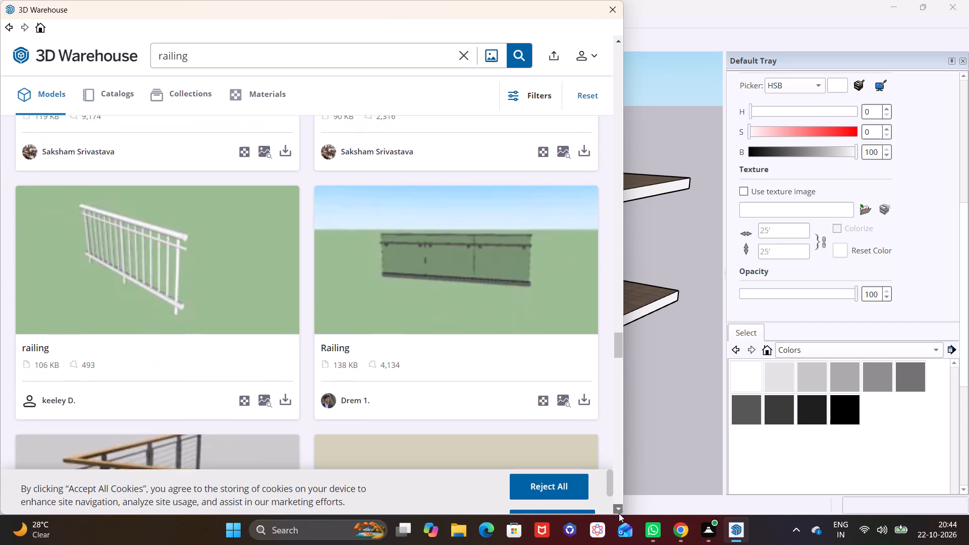
click(619, 513)
click(619, 513)
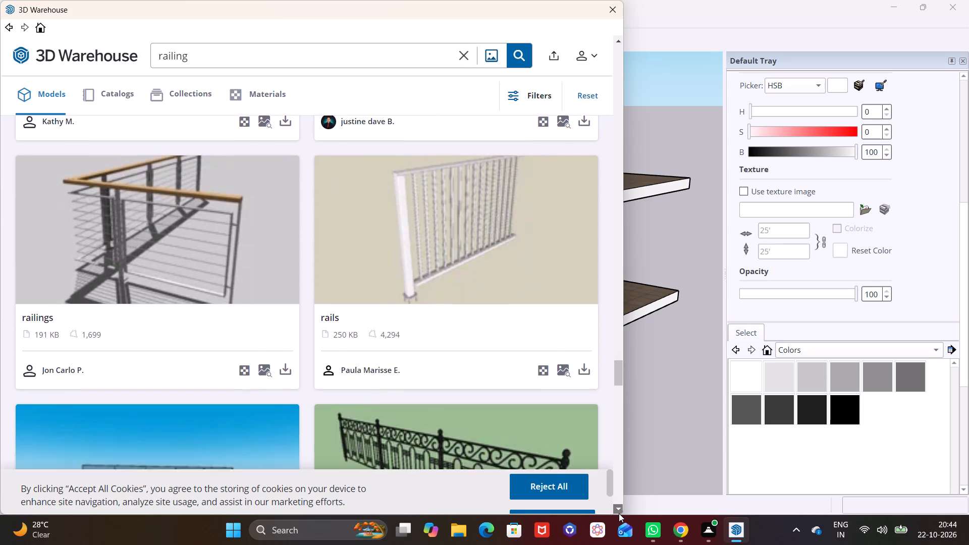
click(619, 513)
click(619, 513)
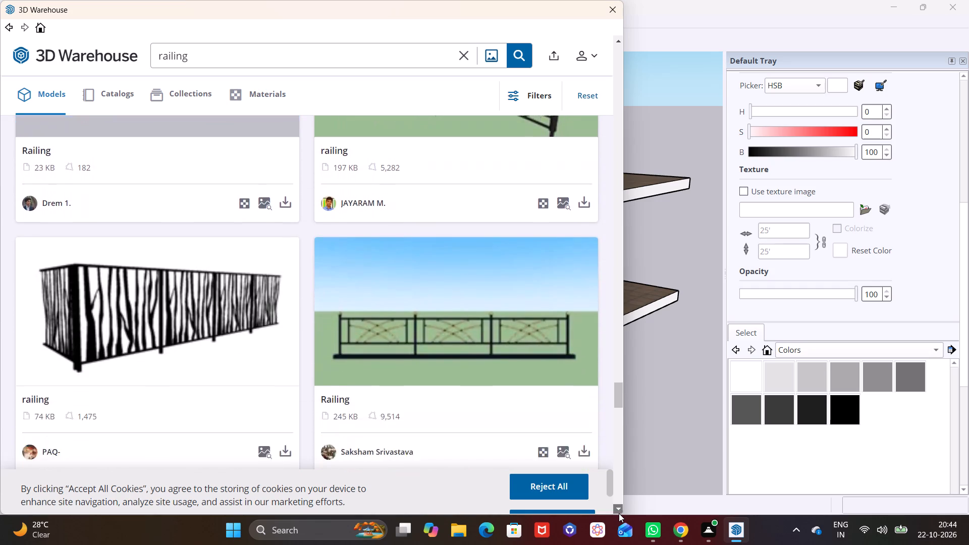
click(619, 513)
click(619, 513)
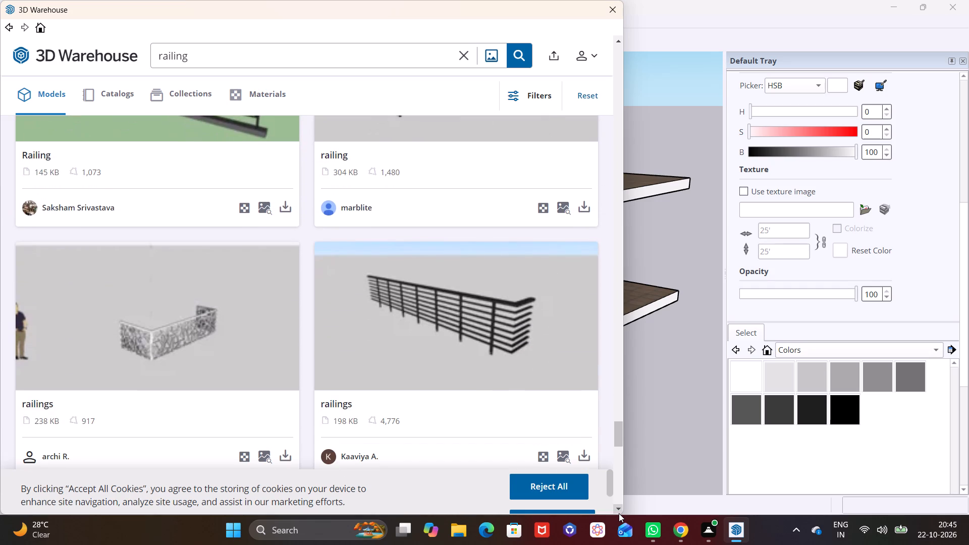
Load the black "railings" model with horizontal bars into the model and place it along the bottom slab's edge at the front corner.
click(587, 452)
click(279, 274)
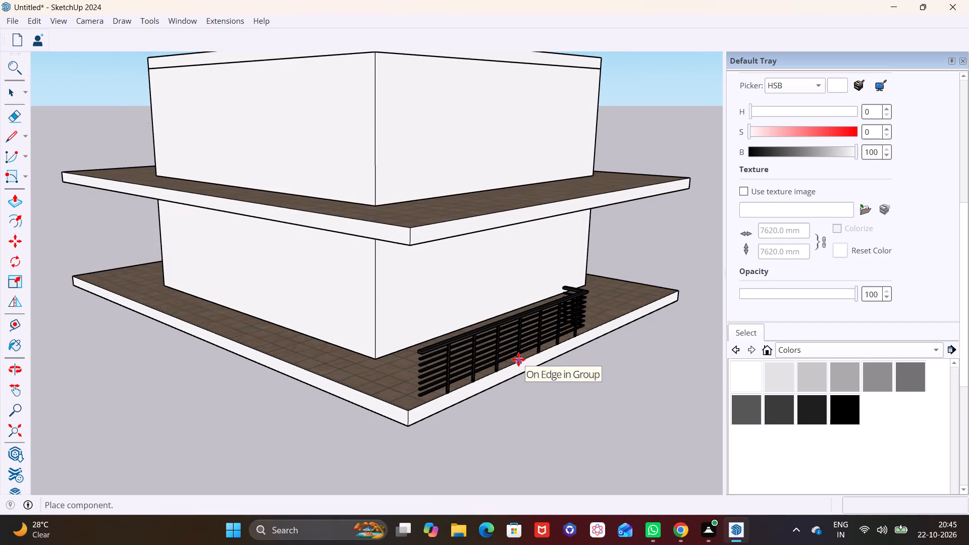
middle_drag(515, 359, 294, 364)
middle_drag(420, 338, 320, 378)
scroll(390, 352, up, 2)
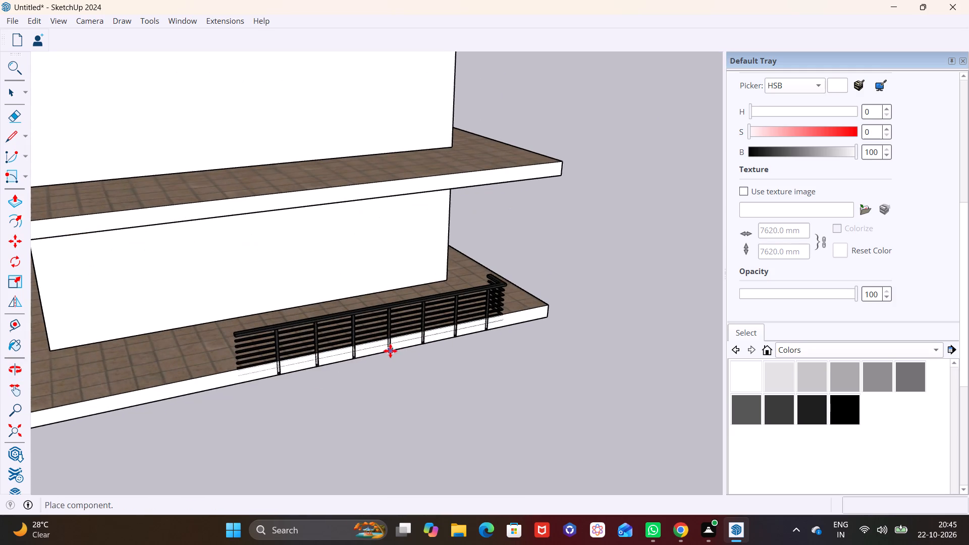
scroll(395, 348, up, 1)
middle_drag(396, 351, 69, 342)
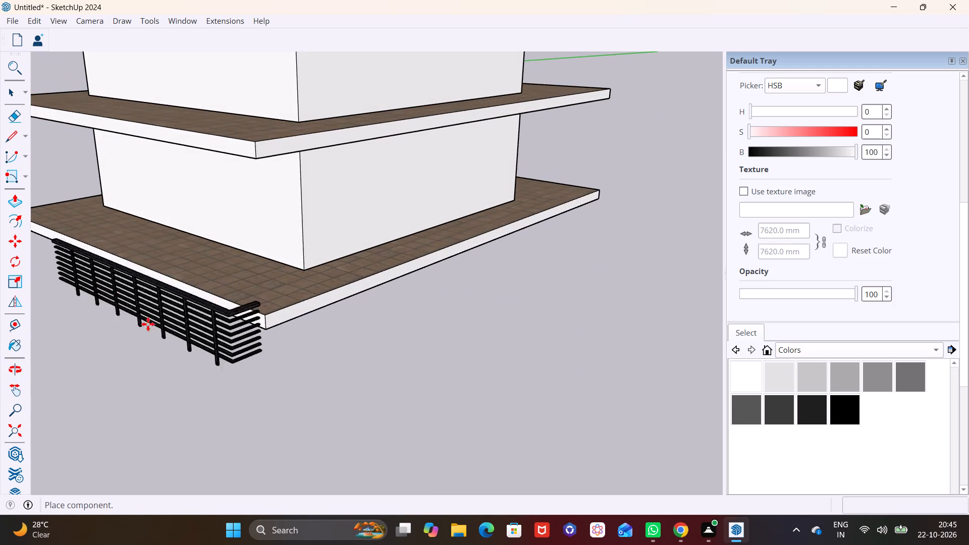
click(190, 285)
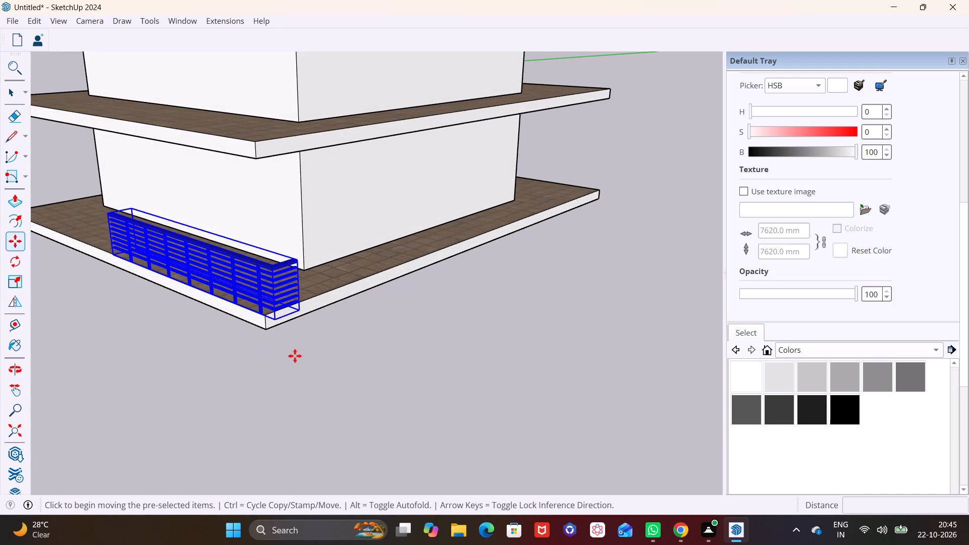
key(space)
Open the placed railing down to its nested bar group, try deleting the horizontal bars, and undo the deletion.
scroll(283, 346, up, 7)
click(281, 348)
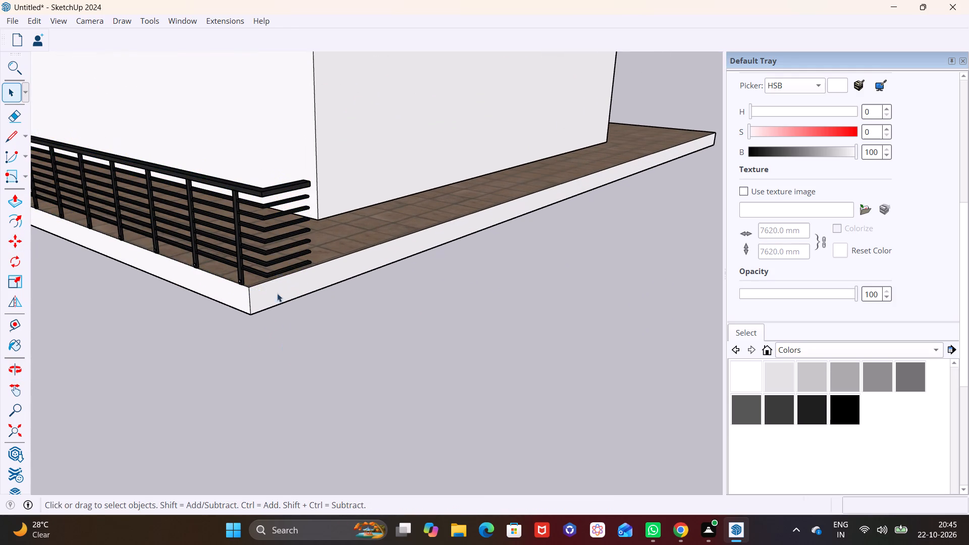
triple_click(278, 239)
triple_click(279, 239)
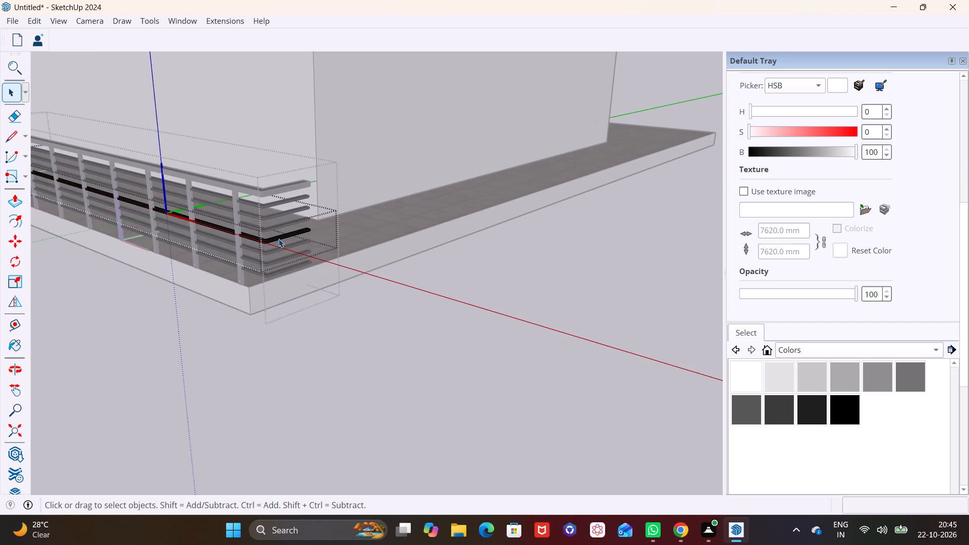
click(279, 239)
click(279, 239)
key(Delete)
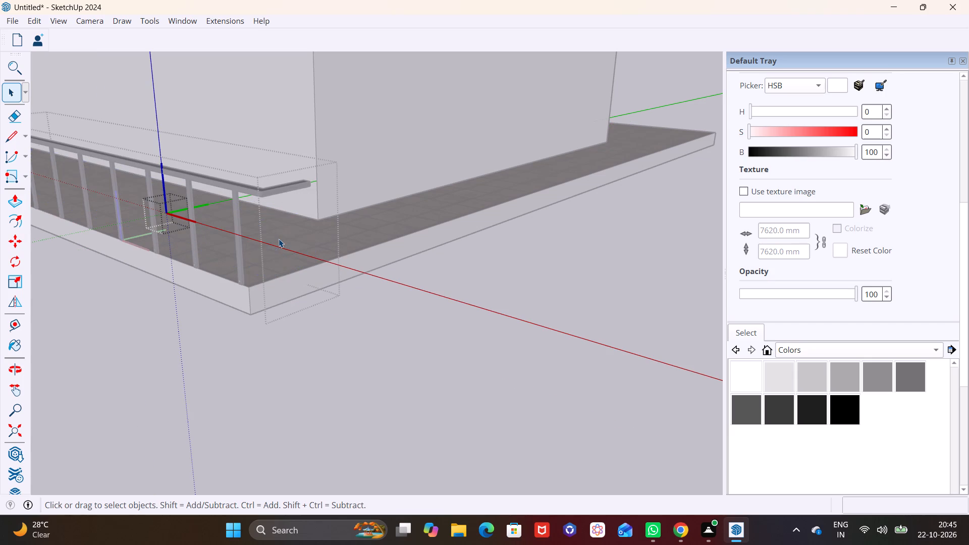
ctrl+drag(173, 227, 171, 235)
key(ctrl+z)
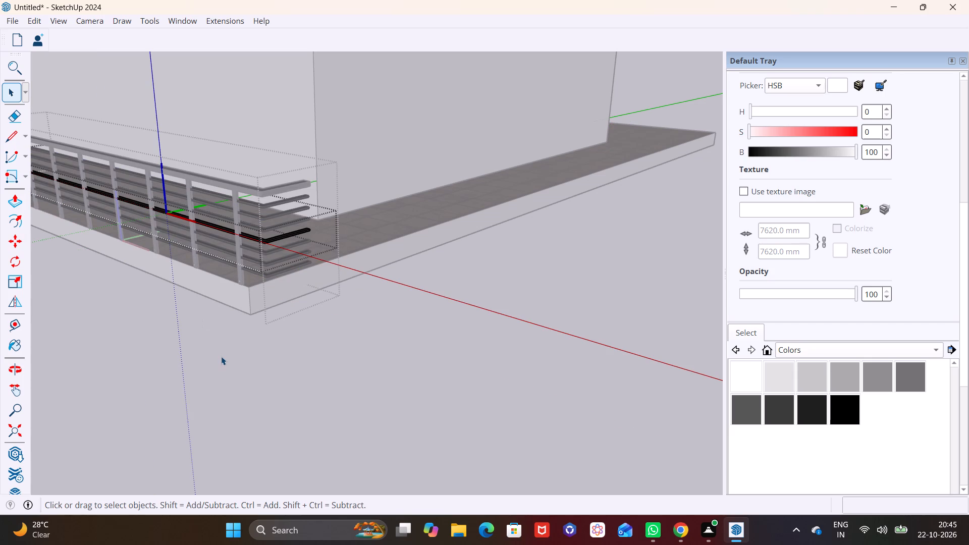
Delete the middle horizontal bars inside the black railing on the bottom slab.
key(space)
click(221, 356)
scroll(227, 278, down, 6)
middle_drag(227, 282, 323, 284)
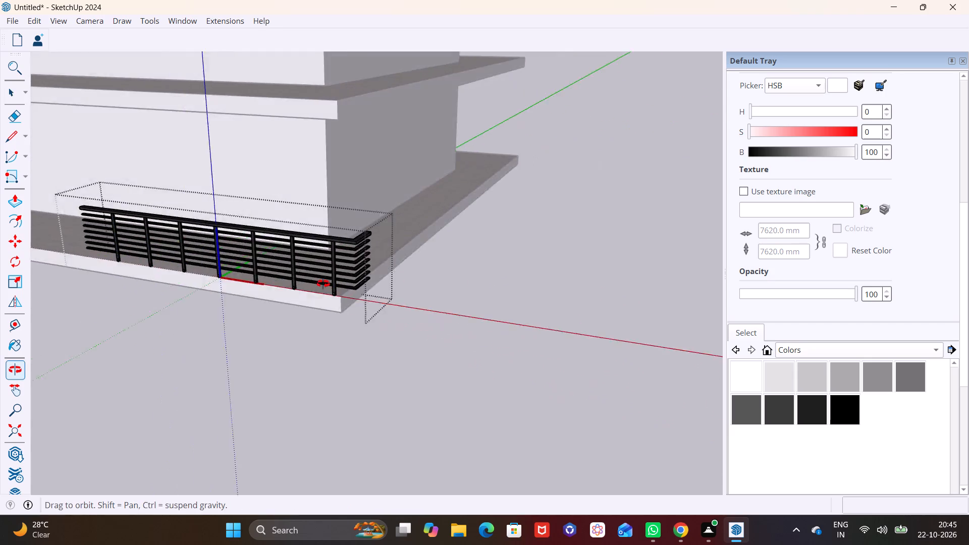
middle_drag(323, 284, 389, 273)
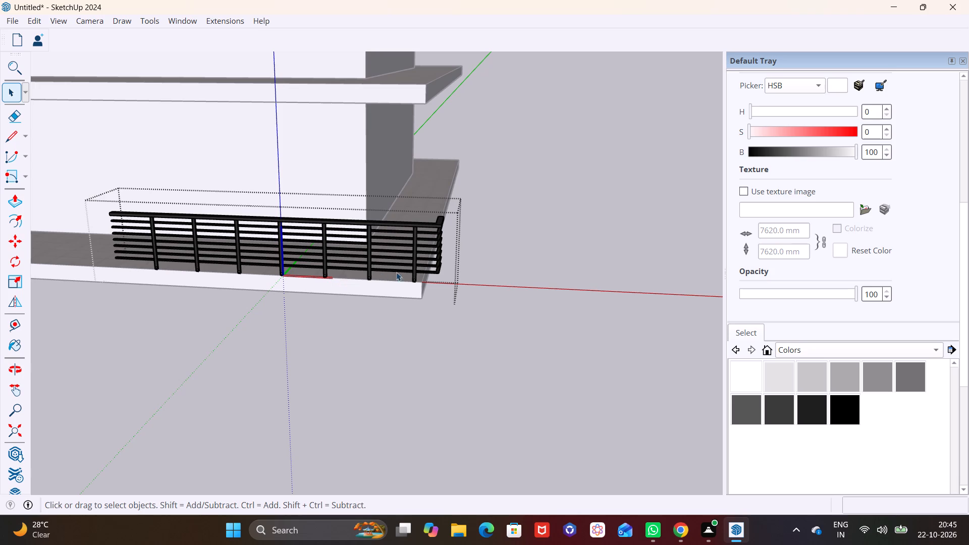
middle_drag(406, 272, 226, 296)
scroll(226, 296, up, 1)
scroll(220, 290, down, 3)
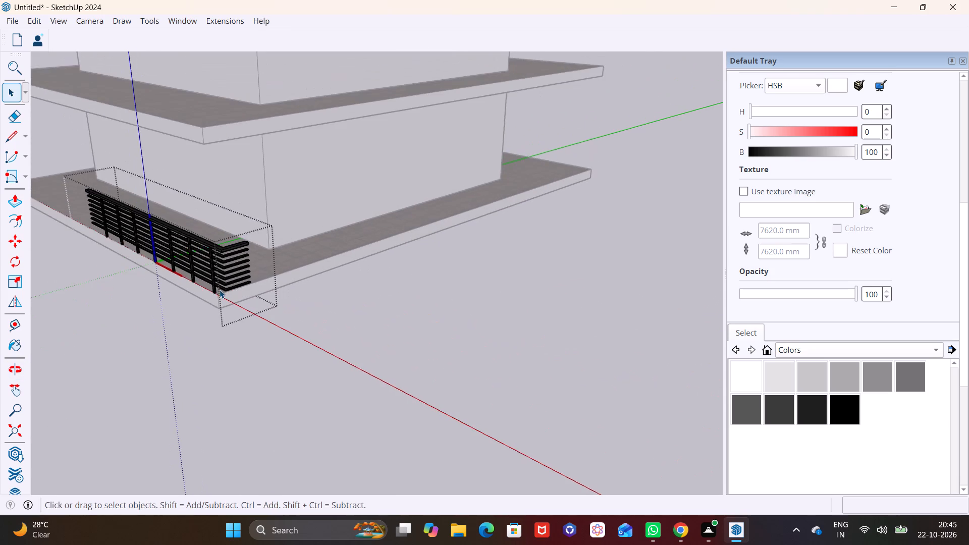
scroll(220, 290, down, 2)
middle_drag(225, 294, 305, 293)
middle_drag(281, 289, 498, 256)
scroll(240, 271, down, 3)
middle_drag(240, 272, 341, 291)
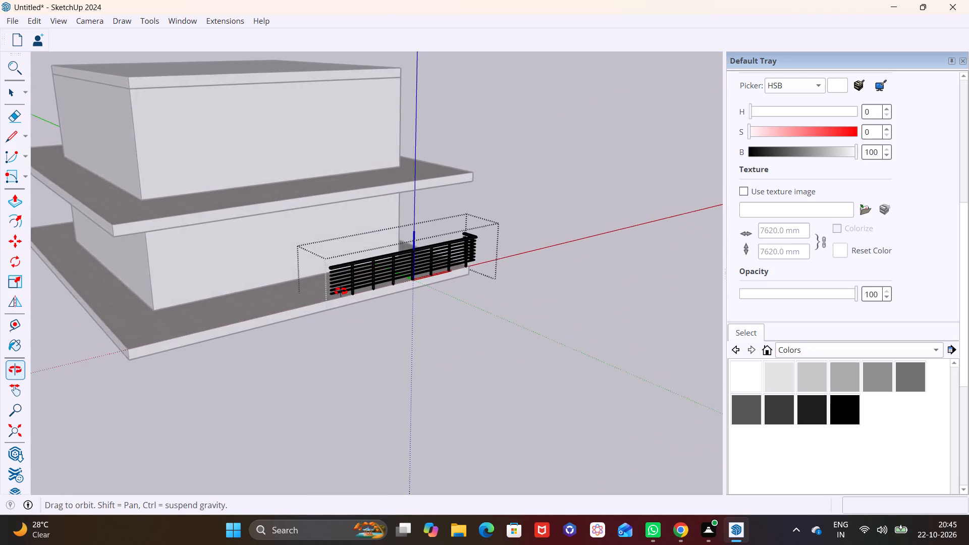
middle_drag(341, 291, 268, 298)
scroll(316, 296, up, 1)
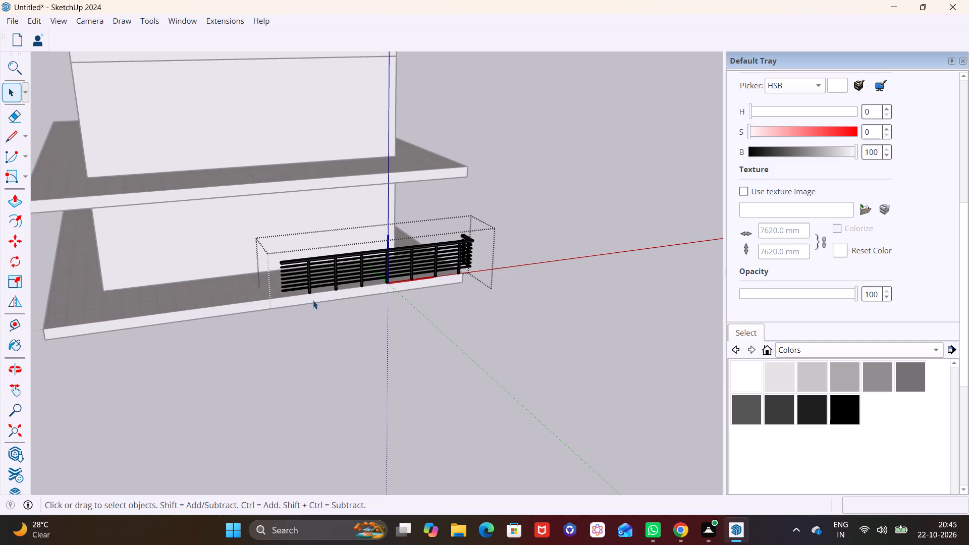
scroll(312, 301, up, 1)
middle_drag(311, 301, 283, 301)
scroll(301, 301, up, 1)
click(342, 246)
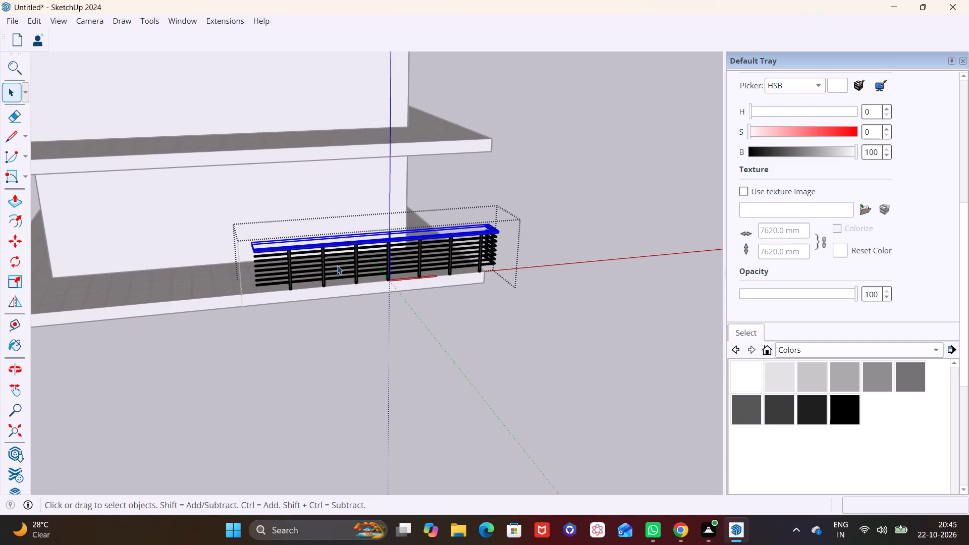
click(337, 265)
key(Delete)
Close the group being edited and delete the entire black horizontal-bar railing from the bottom slab.
click(383, 324)
click(384, 274)
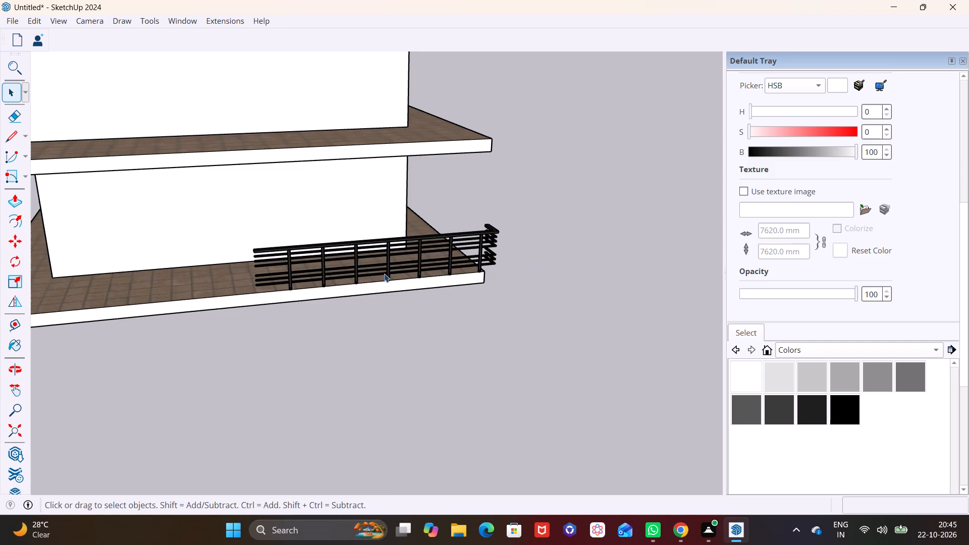
key(Delete)
Load SketchUp Content Library's live "Railing" model from the 3D Warehouse railing results and place it near the bottom slab's front corner.
click(184, 18)
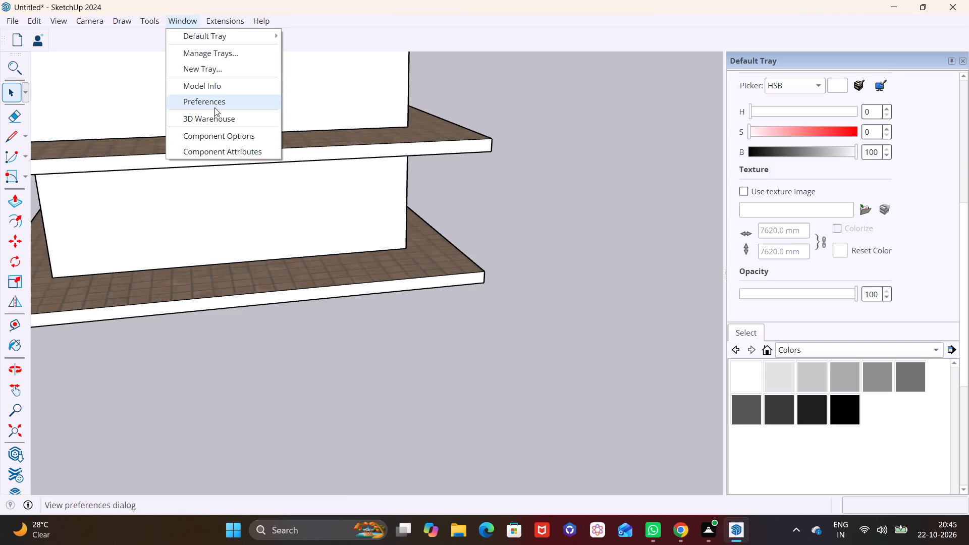
click(218, 118)
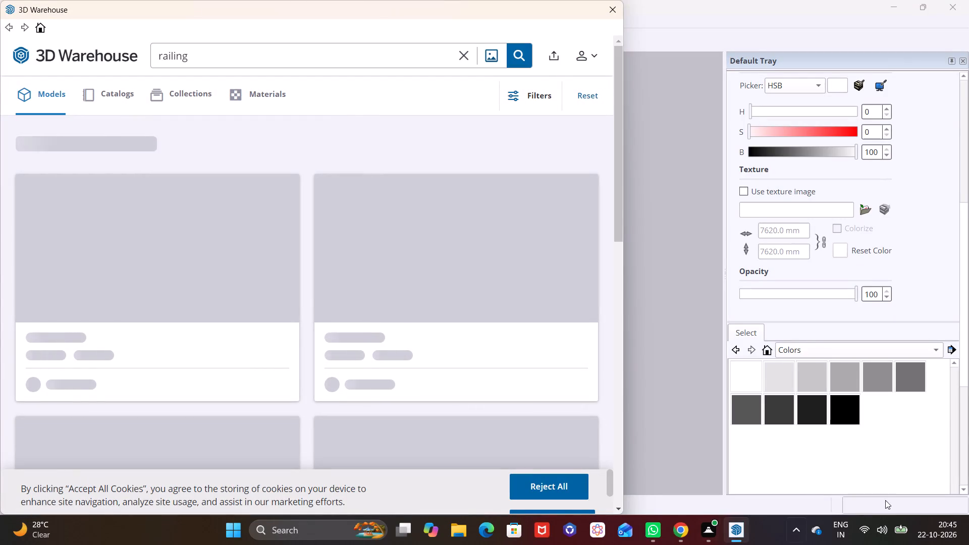
scroll(337, 331, down, 1)
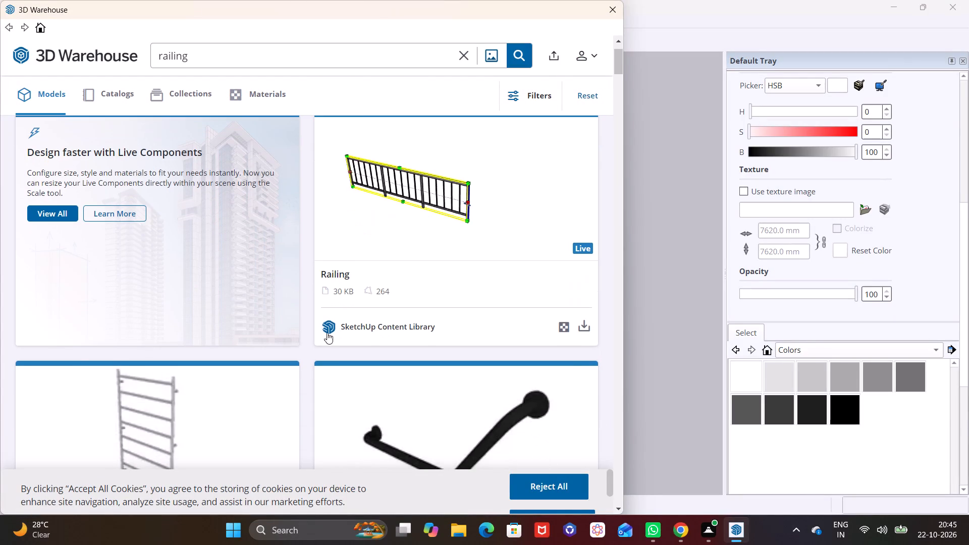
scroll(517, 132, down, 2)
scroll(535, 345, up, 3)
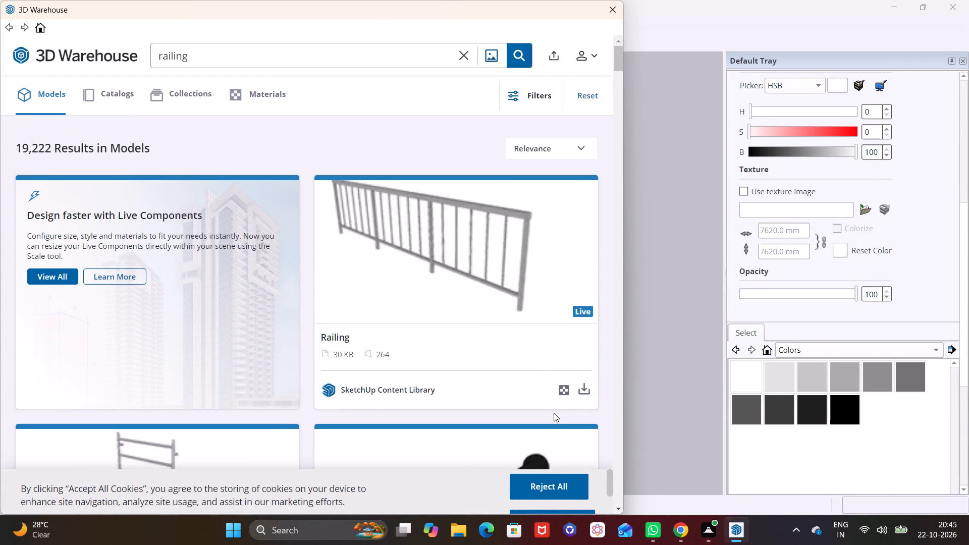
click(588, 388)
click(265, 275)
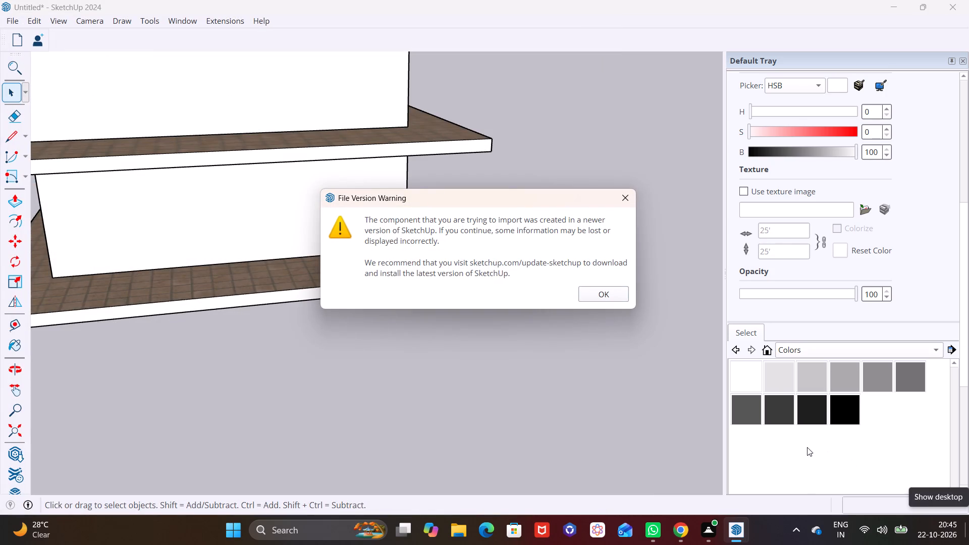
click(605, 295)
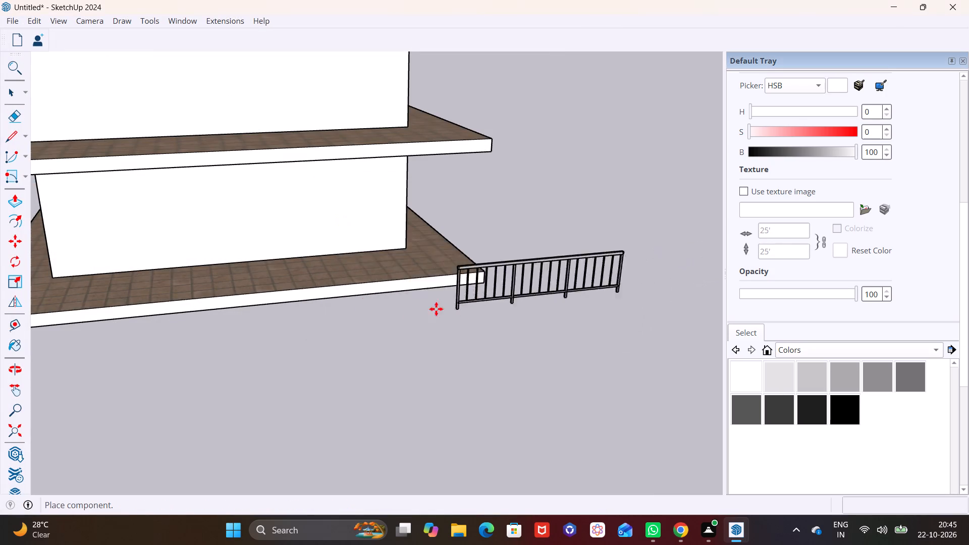
scroll(188, 285, down, 2)
middle_drag(171, 296, 274, 285)
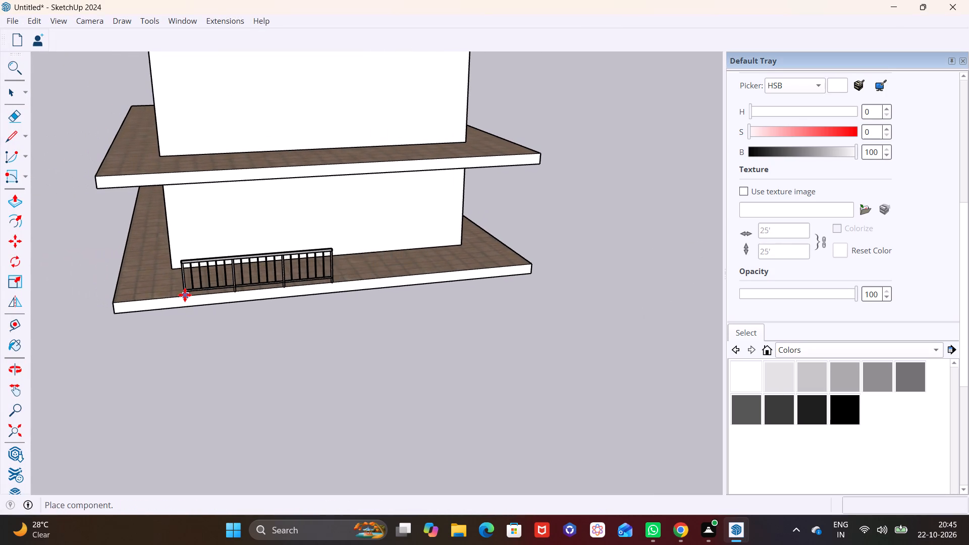
click(167, 294)
Move the new railing by its bottom corner closer to the bottom slab's outer edge.
scroll(175, 303, up, 3)
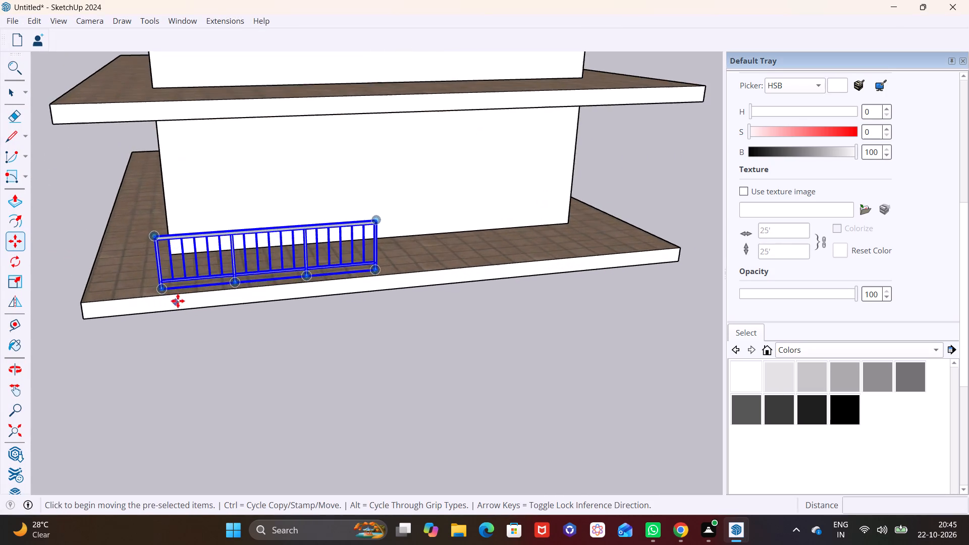
scroll(178, 301, up, 9)
middle_drag(210, 306, 354, 309)
scroll(210, 330, up, 5)
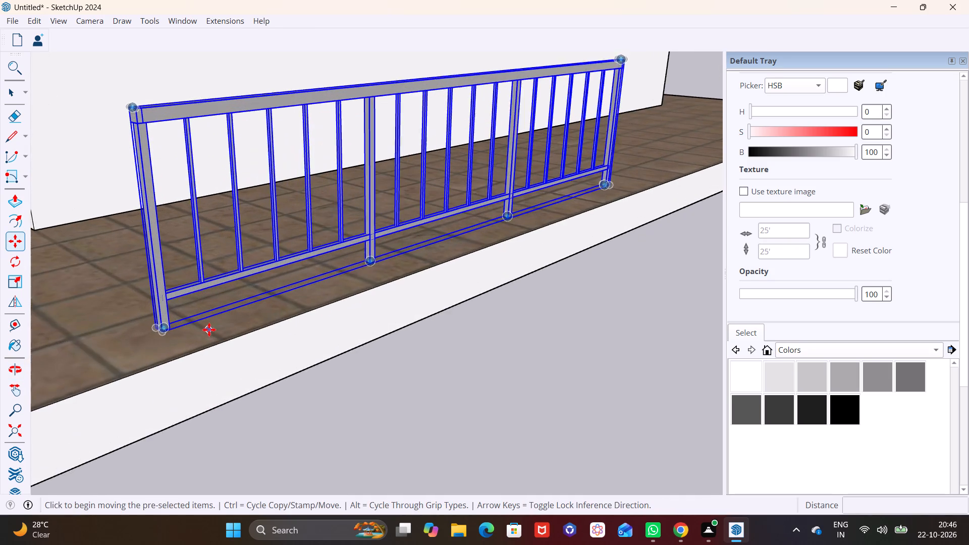
key(m)
click(162, 333)
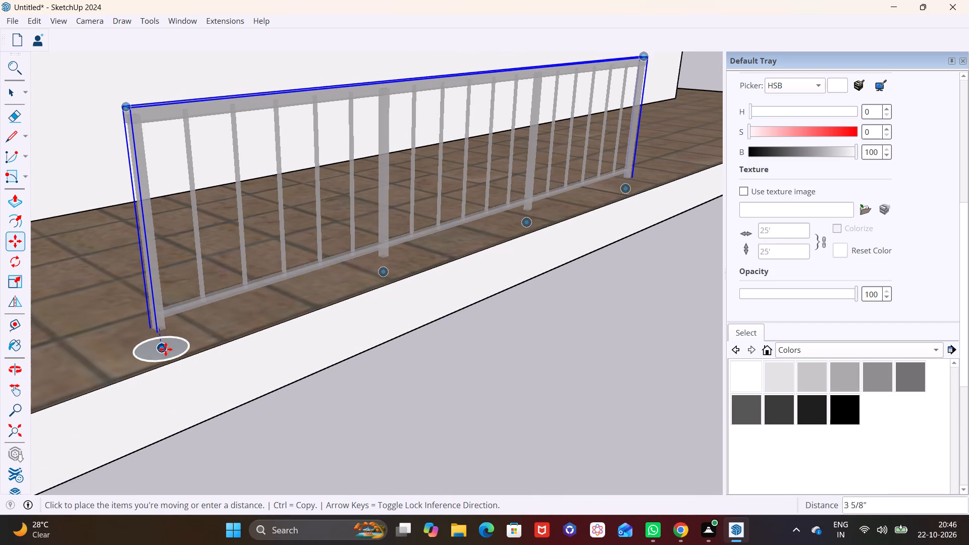
click(171, 348)
key(space)
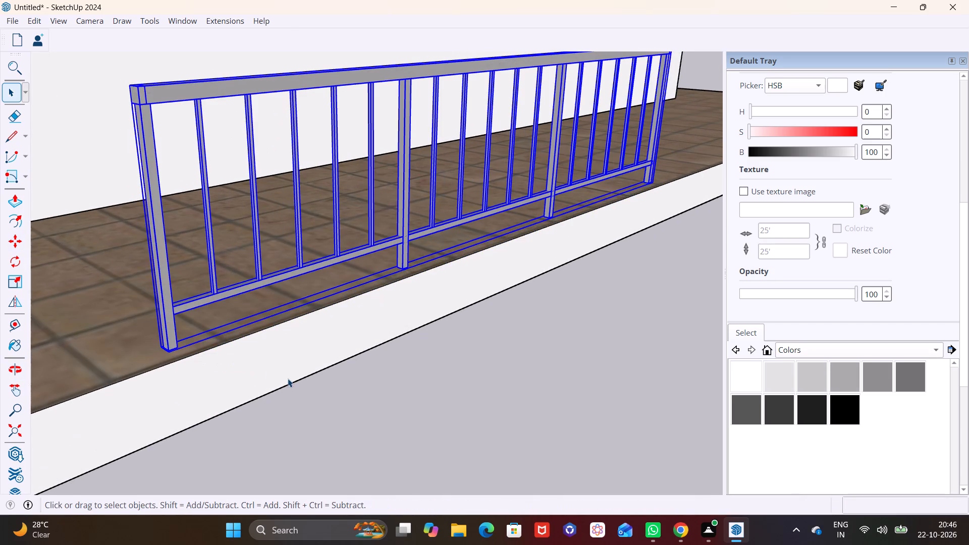
click(288, 378)
Copy the railing about 13' 2" along the bottom slab's front edge, starting the copy at the first railing's end post.
scroll(290, 379, down, 4)
middle_drag(473, 379, 226, 374)
scroll(241, 369, down, 9)
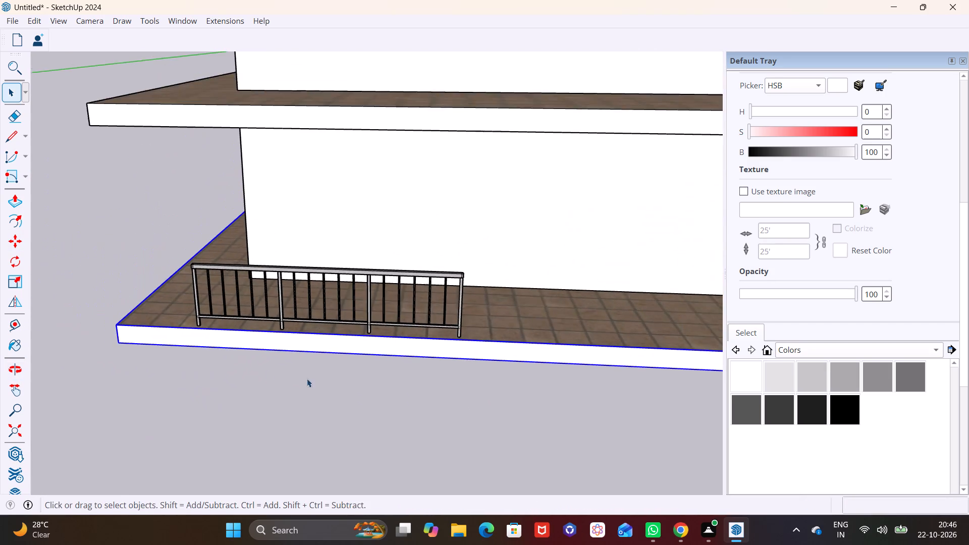
scroll(378, 387, up, 1)
middle_drag(379, 388, 260, 339)
scroll(248, 346, up, 3)
middle_drag(317, 342, 187, 339)
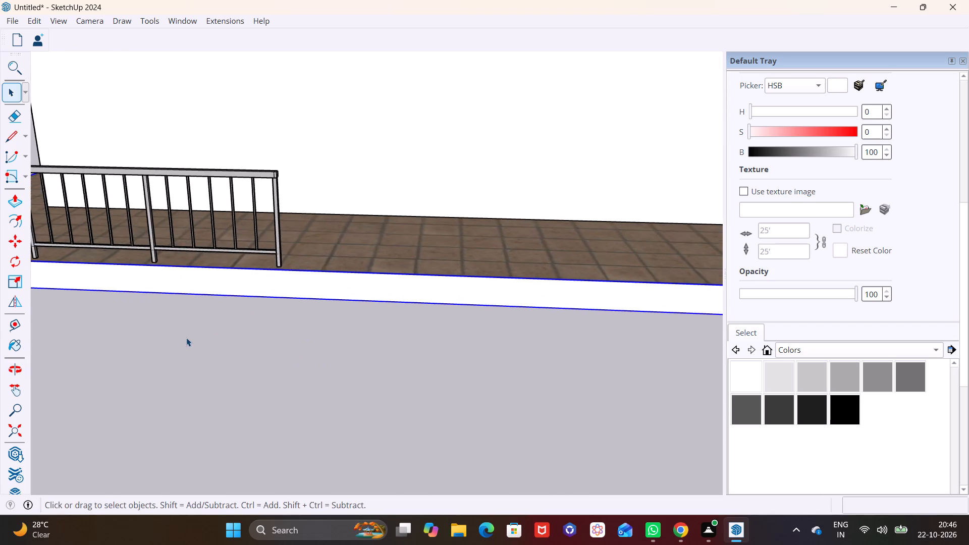
scroll(186, 339, down, 4)
click(199, 222)
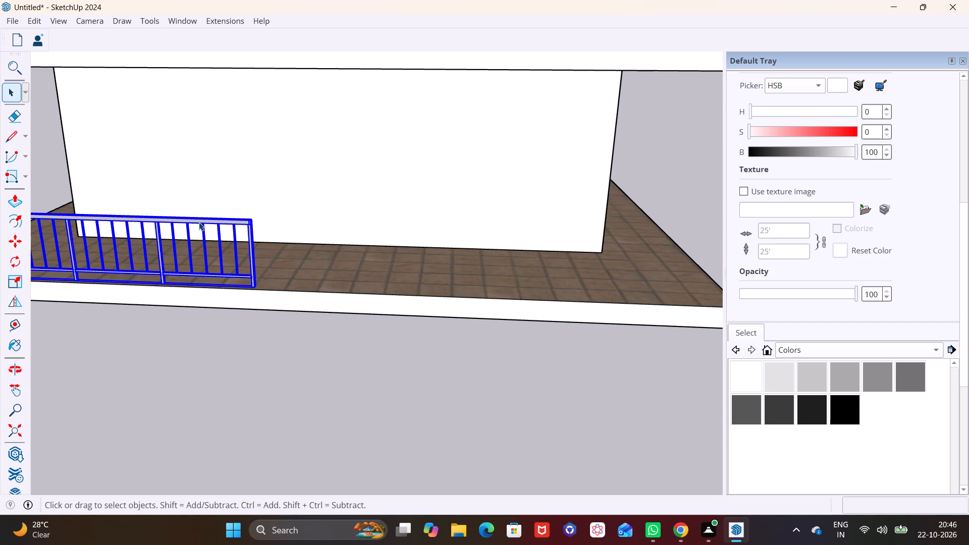
key(m)
scroll(206, 294, down, 2)
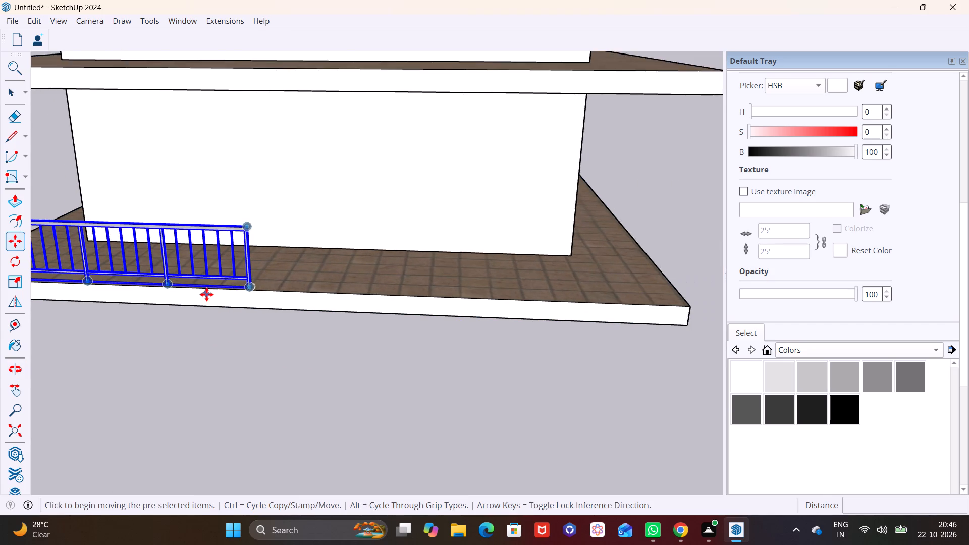
middle_drag(206, 294, 289, 307)
click(77, 300)
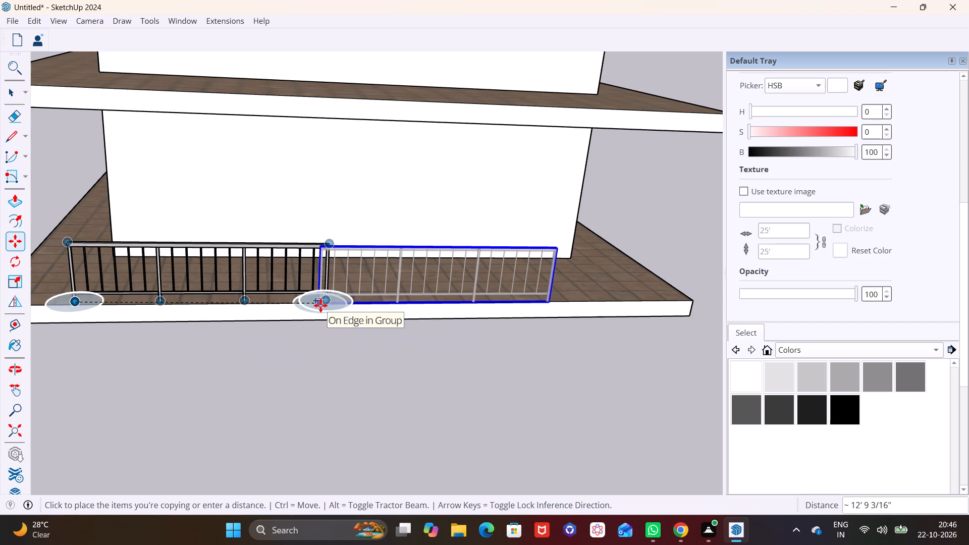
scroll(334, 305, up, 9)
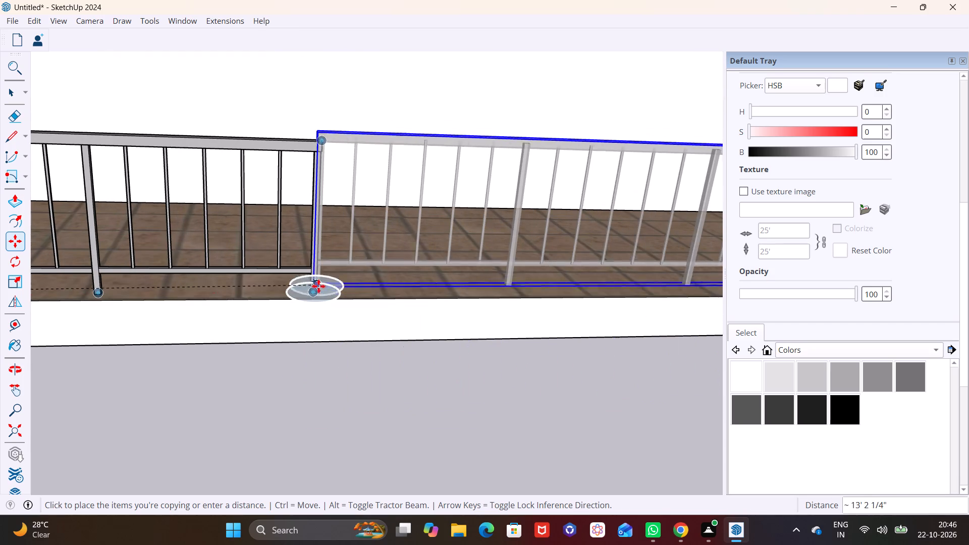
scroll(322, 287, up, 3)
click(322, 287)
key(space)
click(337, 379)
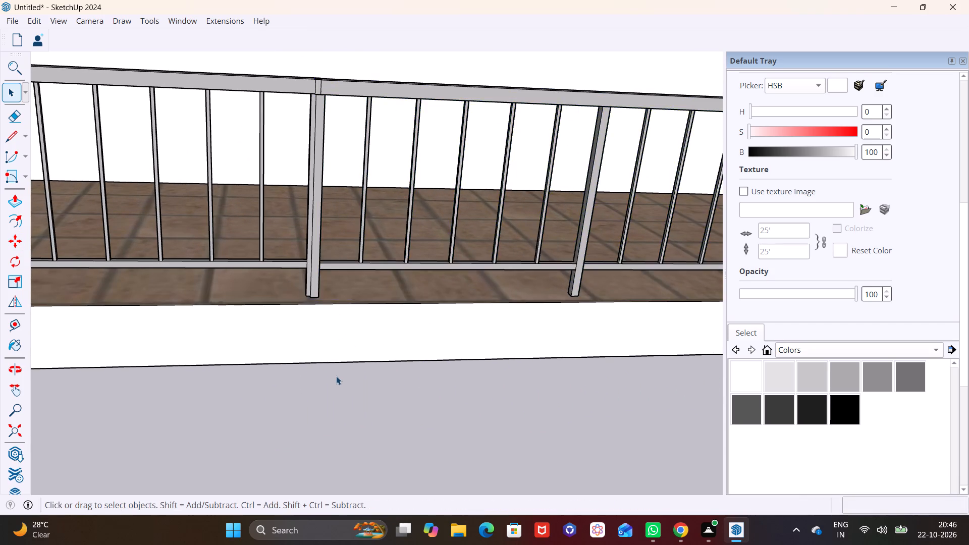
Move the copied railing by its bottom corner at the joint to adjust its alignment with the first railing's end post.
scroll(336, 376, down, 9)
middle_drag(445, 352, 126, 399)
scroll(184, 271, up, 5)
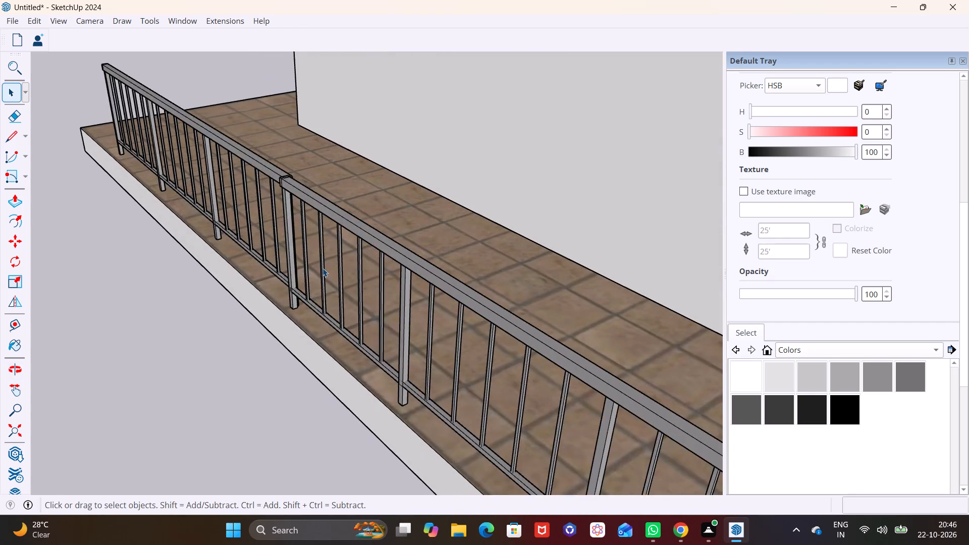
scroll(322, 268, up, 8)
middle_drag(324, 268, 78, 352)
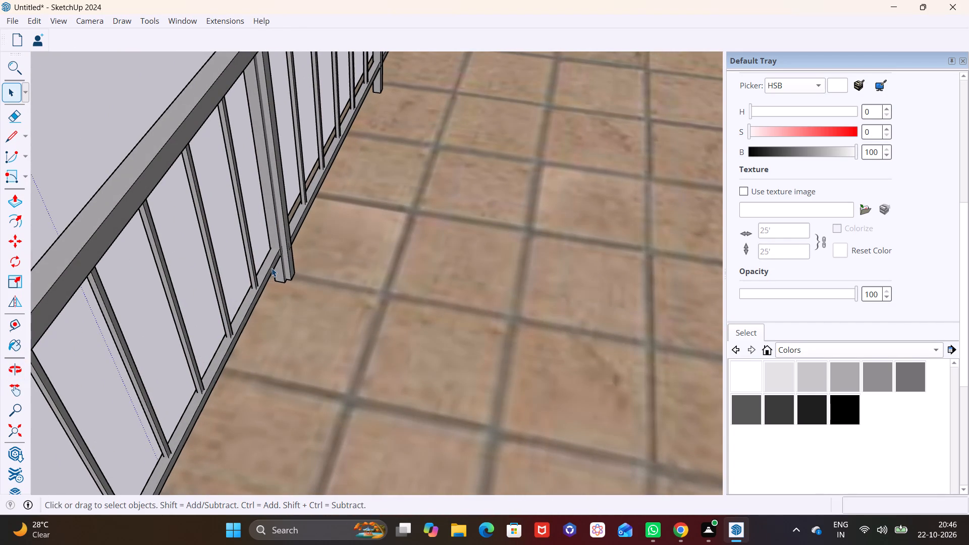
scroll(272, 269, down, 4)
shift+middle_drag(272, 269, 237, 296)
scroll(226, 268, up, 7)
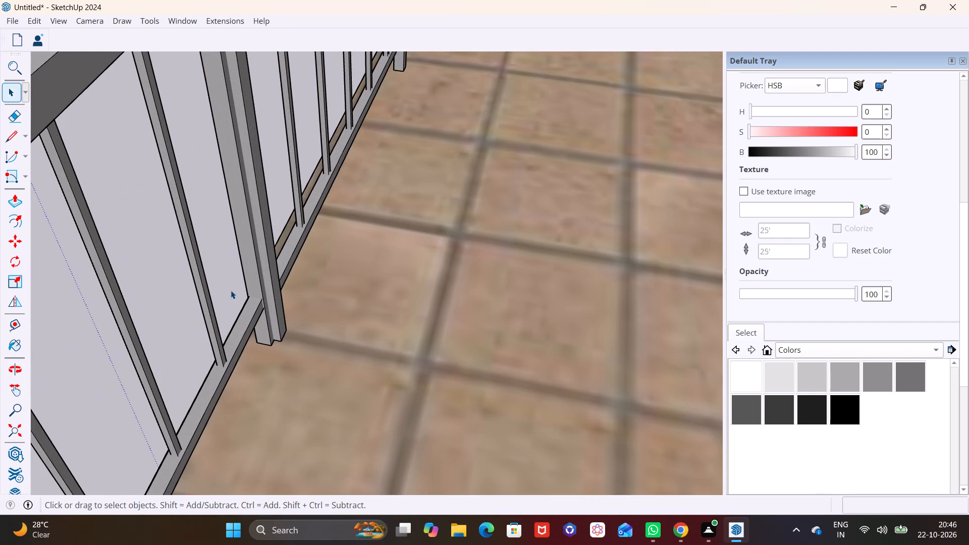
click(265, 317)
key(m)
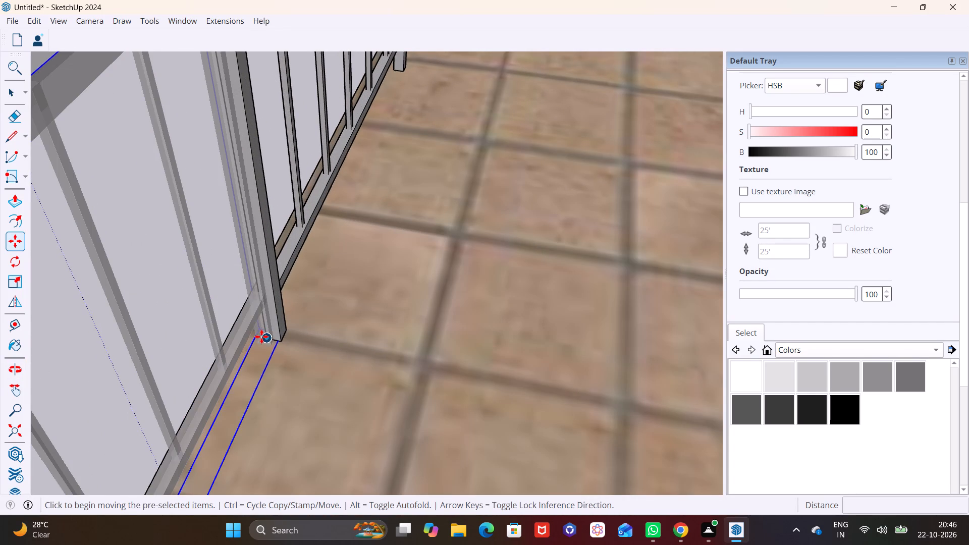
click(261, 337)
click(275, 361)
key(m)
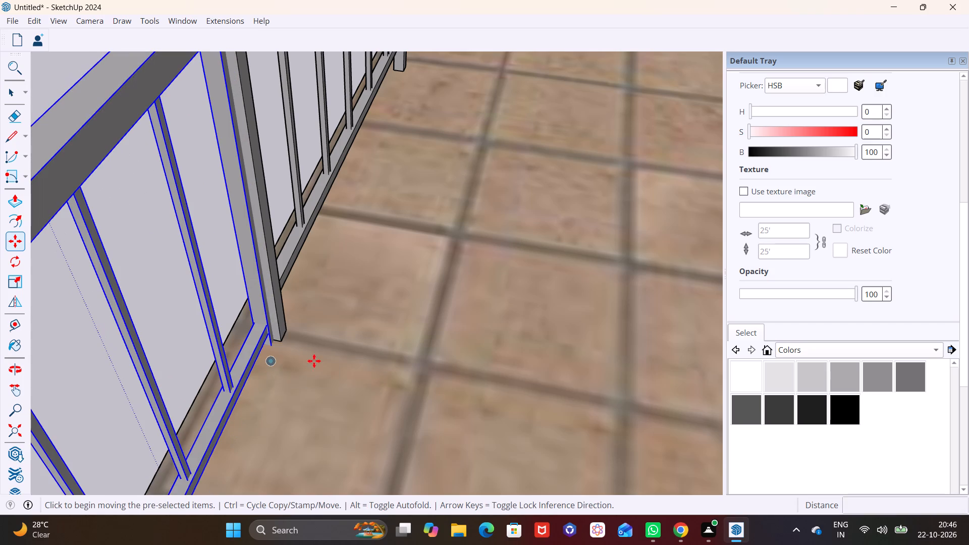
click(320, 359)
key(space)
click(320, 359)
Move the copied railing about 4" by its handrail's end corner onto the matching corner of the first railing's handrail.
scroll(320, 359, down, 9)
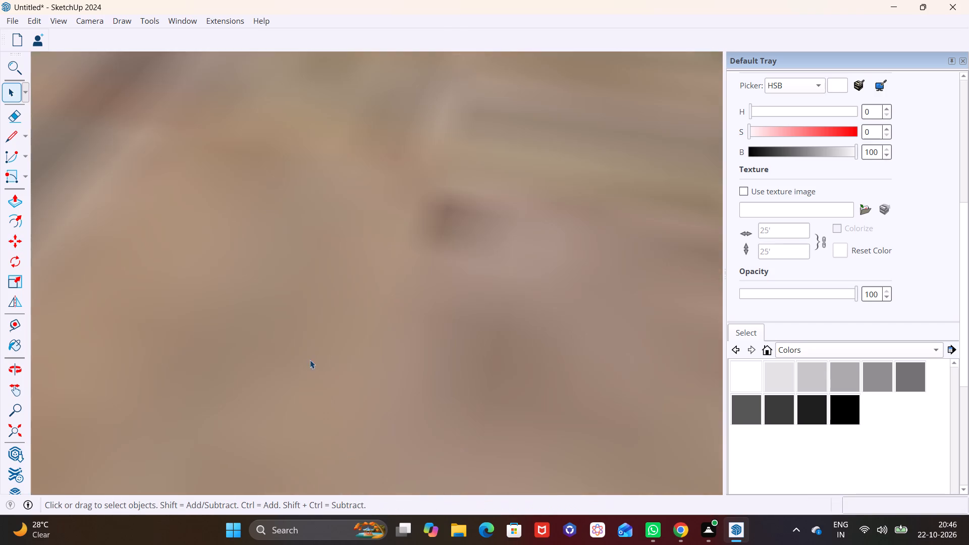
middle_drag(310, 360, 466, 332)
scroll(280, 298, down, 20)
scroll(280, 298, down, 6)
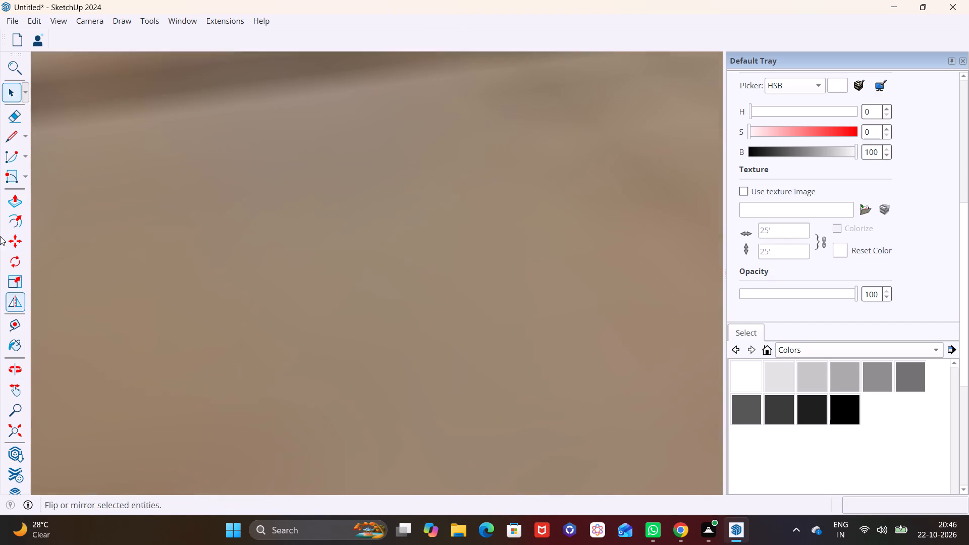
scroll(0, 236, down, 20)
scroll(0, 236, down, 18)
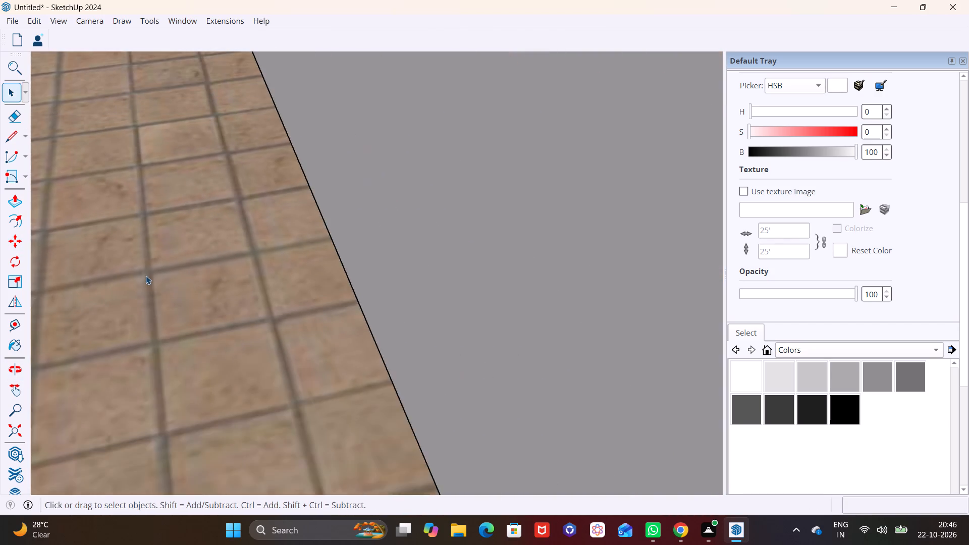
scroll(146, 276, down, 20)
scroll(146, 276, down, 1)
shift+middle_drag(128, 306, 197, 187)
scroll(172, 270, up, 1)
middle_drag(172, 270, 325, 196)
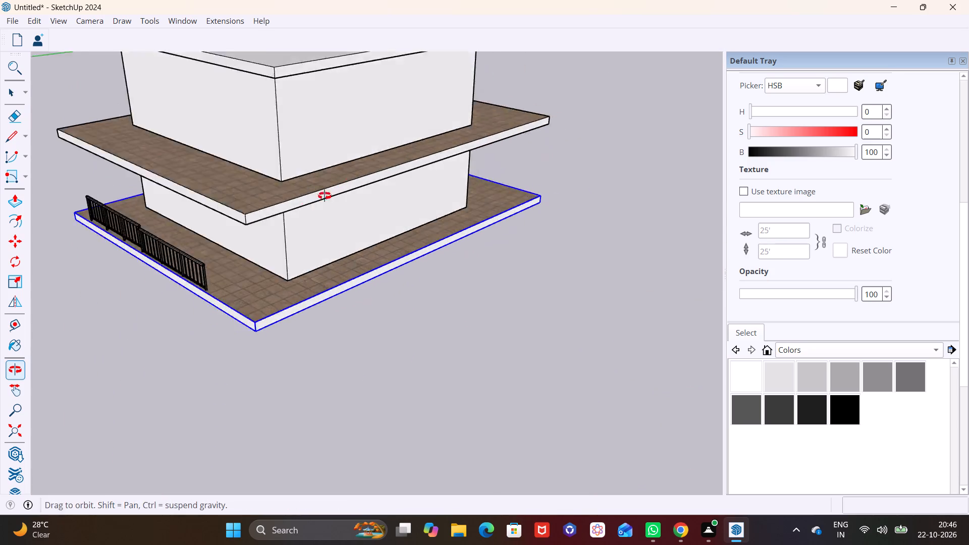
middle_drag(325, 196, 364, 163)
scroll(230, 237, up, 8)
middle_drag(166, 277, 301, 214)
scroll(189, 220, up, 3)
middle_drag(184, 220, 185, 221)
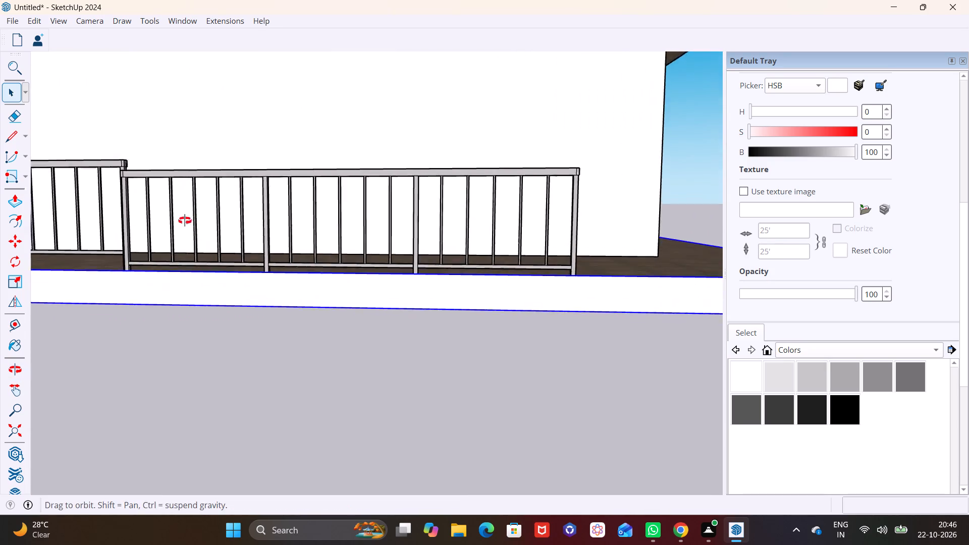
middle_drag(185, 221, 345, 269)
shift+middle_drag(404, 306, 268, 202)
scroll(282, 201, up, 11)
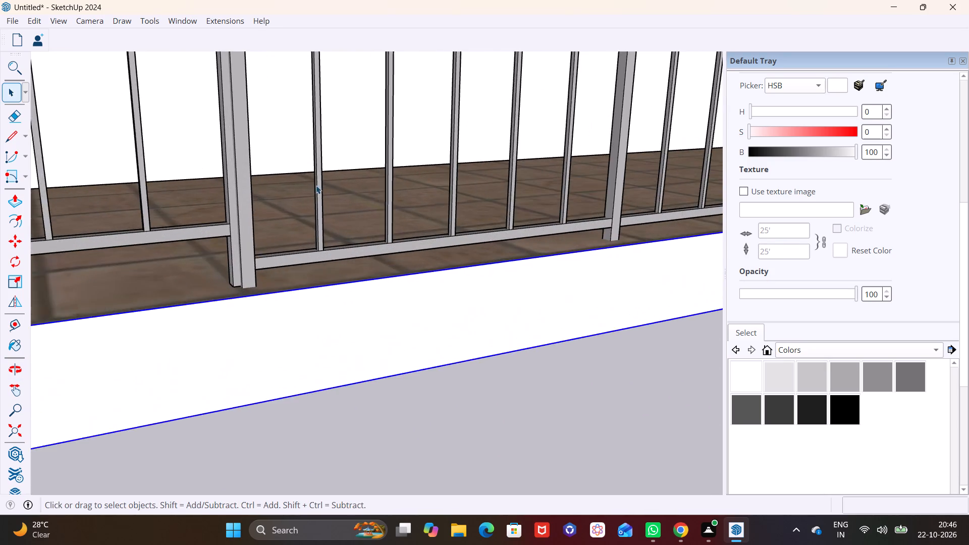
middle_drag(318, 175, 227, 370)
scroll(303, 225, down, 7)
middle_drag(322, 181, 229, 270)
shift+middle_drag(347, 184, 285, 298)
scroll(257, 265, up, 8)
click(230, 246)
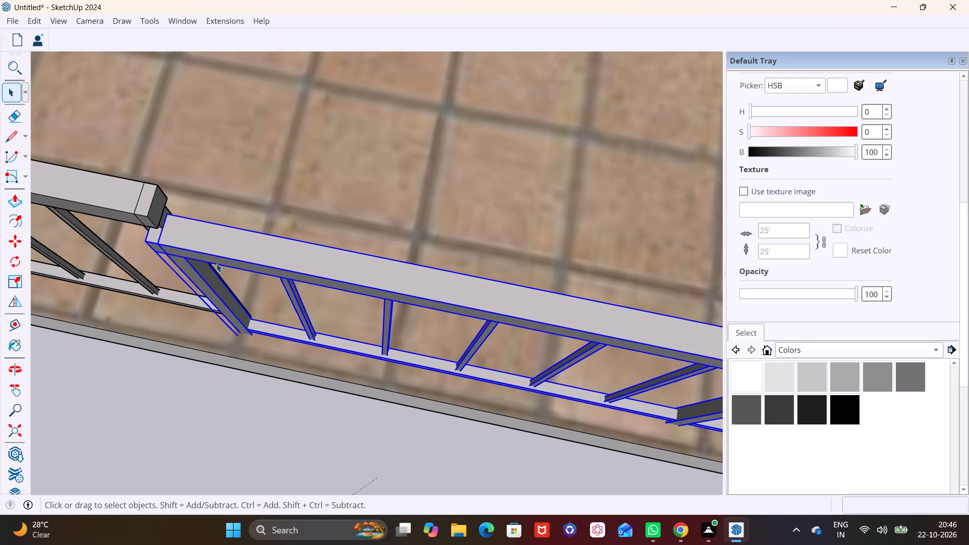
key(m)
click(147, 239)
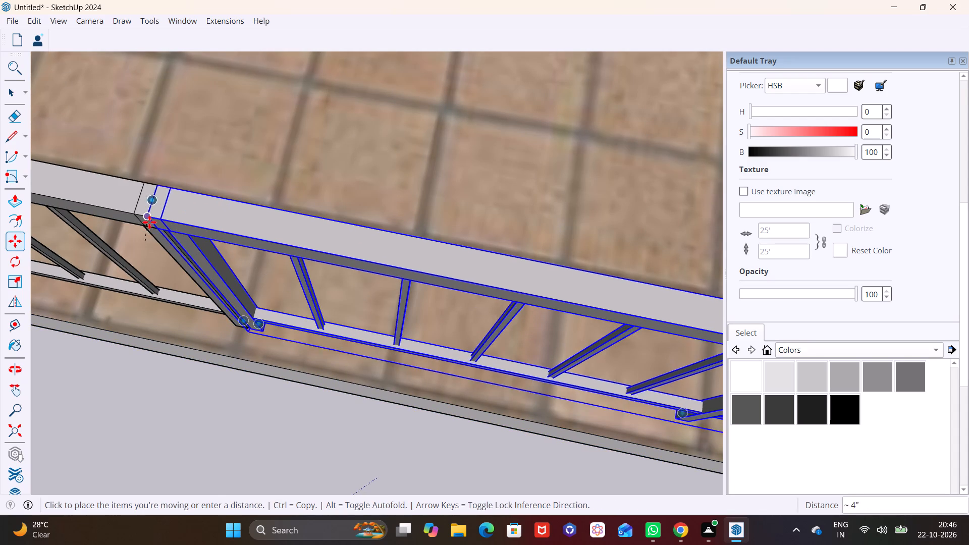
click(147, 218)
key(space)
click(275, 197)
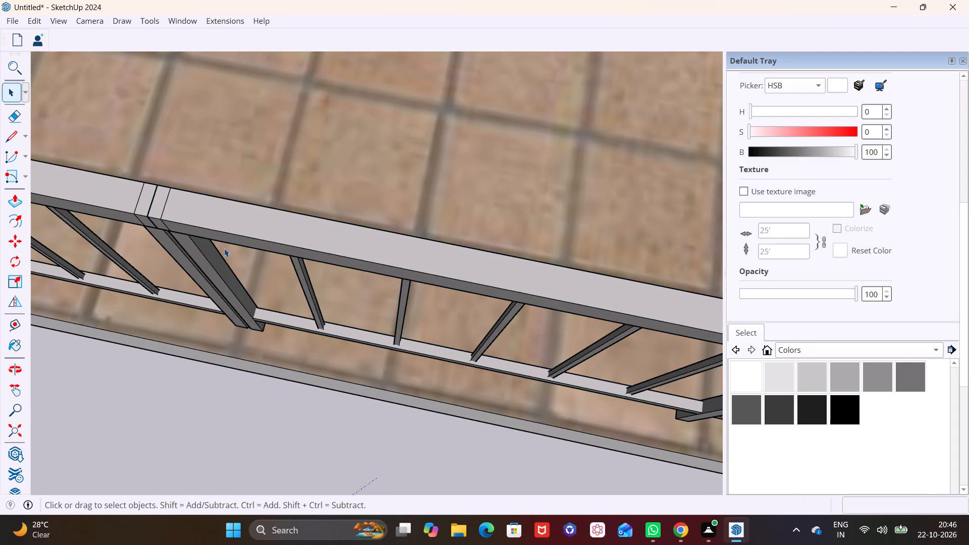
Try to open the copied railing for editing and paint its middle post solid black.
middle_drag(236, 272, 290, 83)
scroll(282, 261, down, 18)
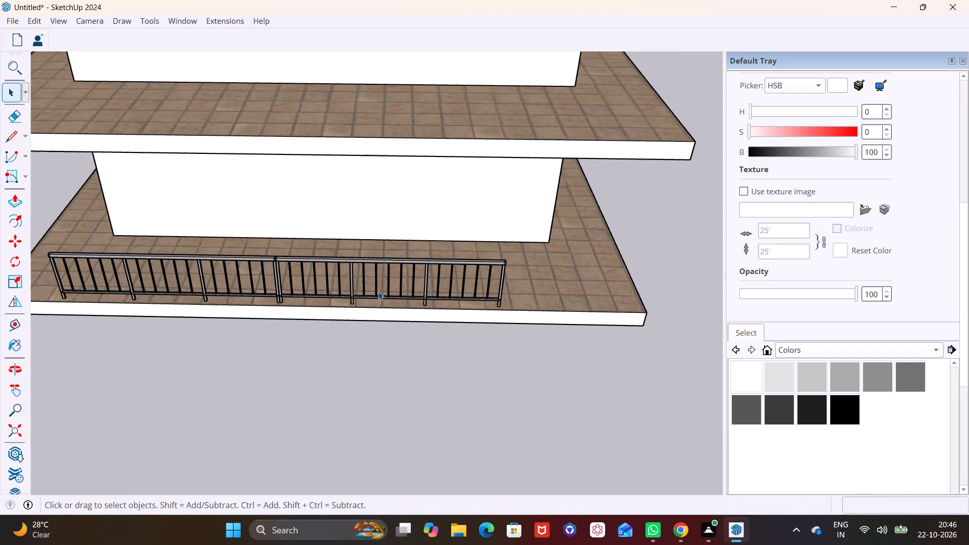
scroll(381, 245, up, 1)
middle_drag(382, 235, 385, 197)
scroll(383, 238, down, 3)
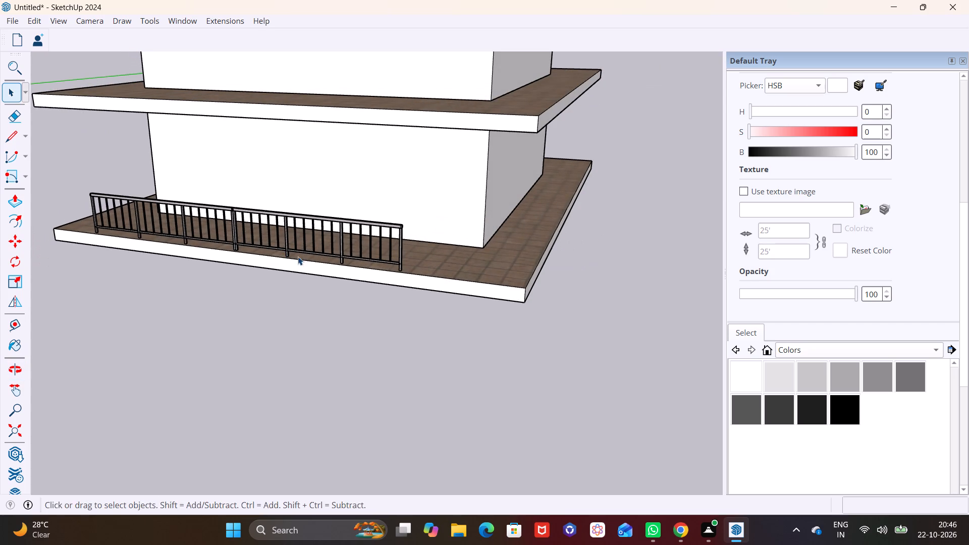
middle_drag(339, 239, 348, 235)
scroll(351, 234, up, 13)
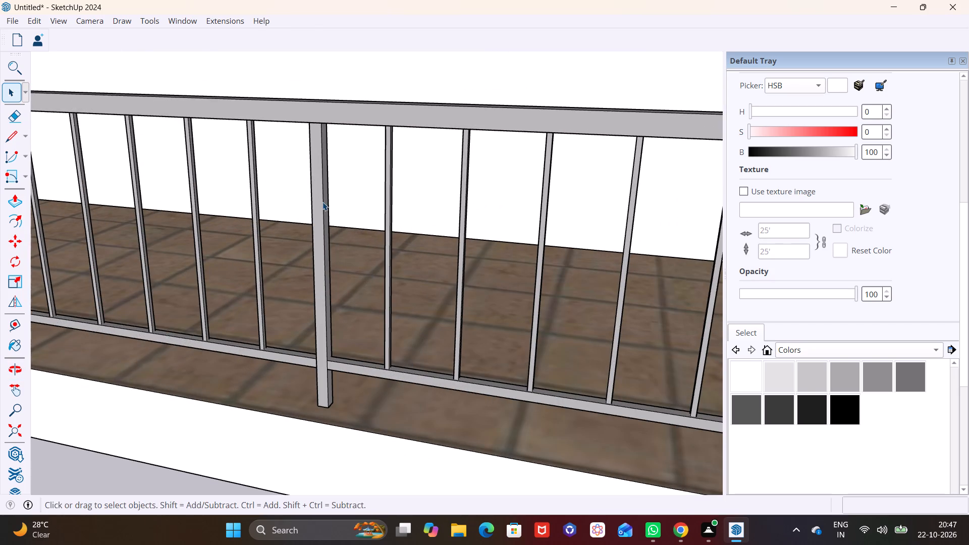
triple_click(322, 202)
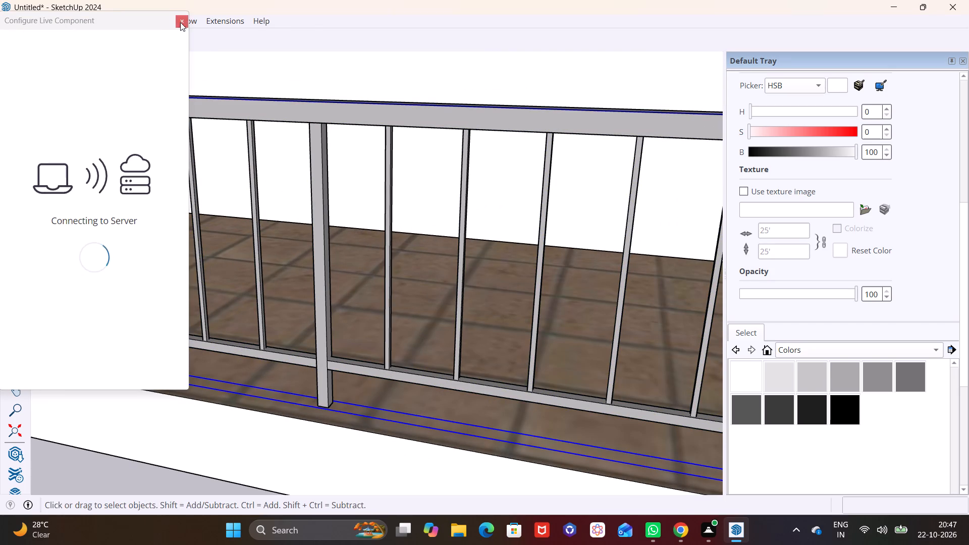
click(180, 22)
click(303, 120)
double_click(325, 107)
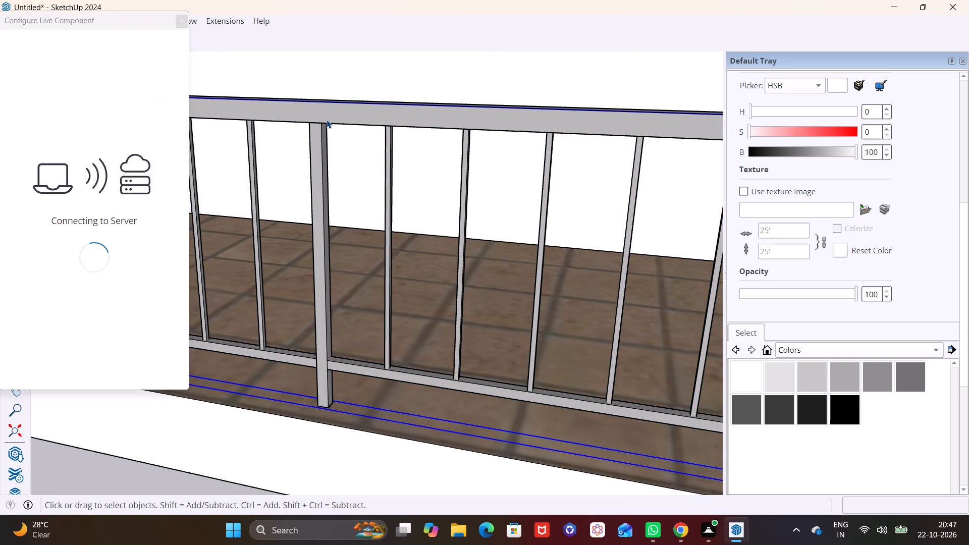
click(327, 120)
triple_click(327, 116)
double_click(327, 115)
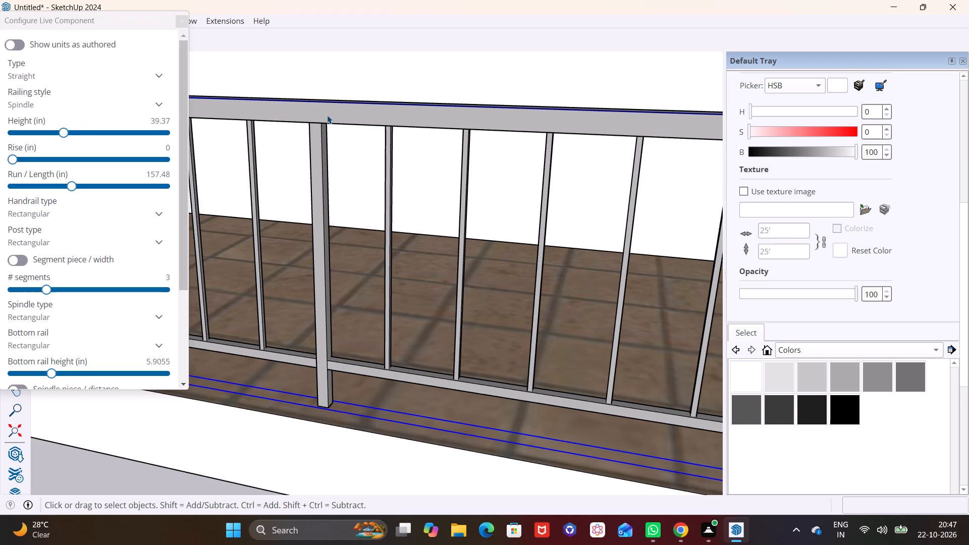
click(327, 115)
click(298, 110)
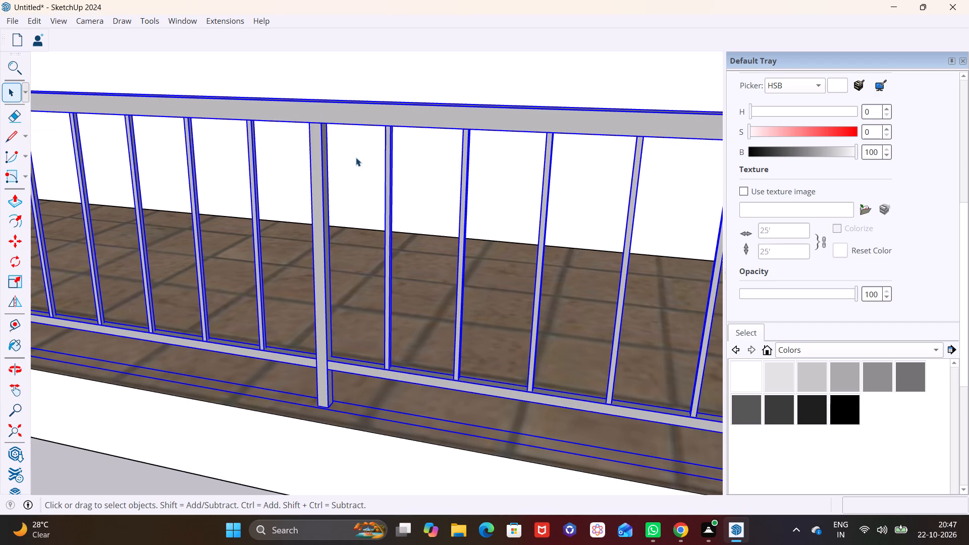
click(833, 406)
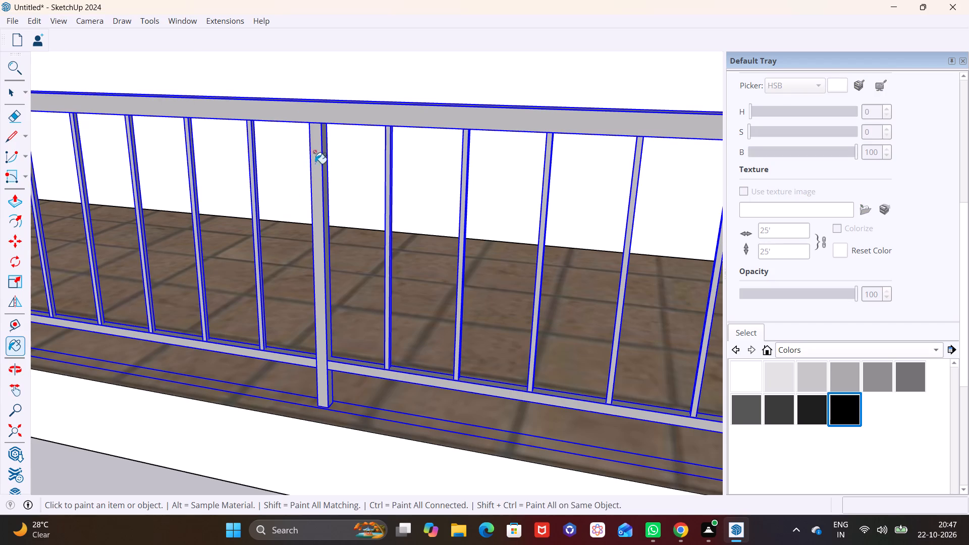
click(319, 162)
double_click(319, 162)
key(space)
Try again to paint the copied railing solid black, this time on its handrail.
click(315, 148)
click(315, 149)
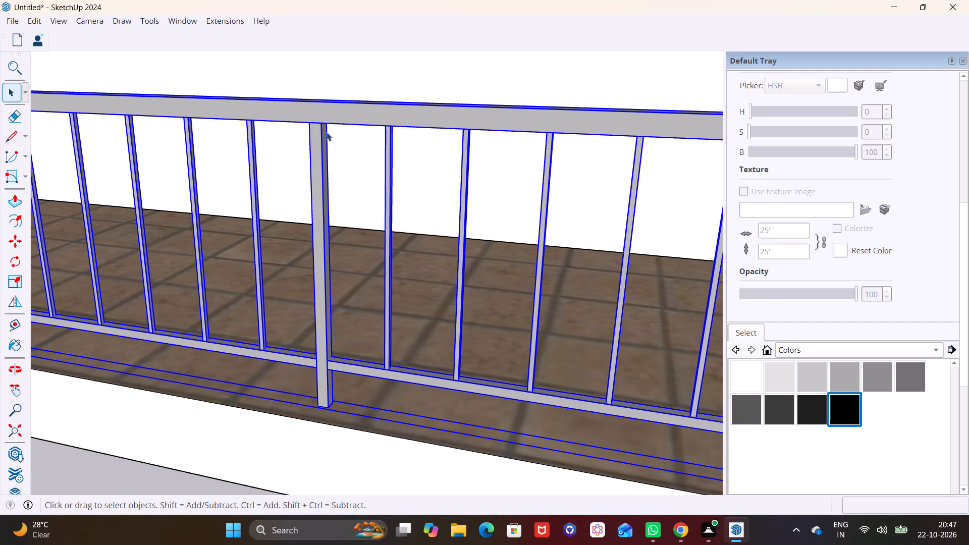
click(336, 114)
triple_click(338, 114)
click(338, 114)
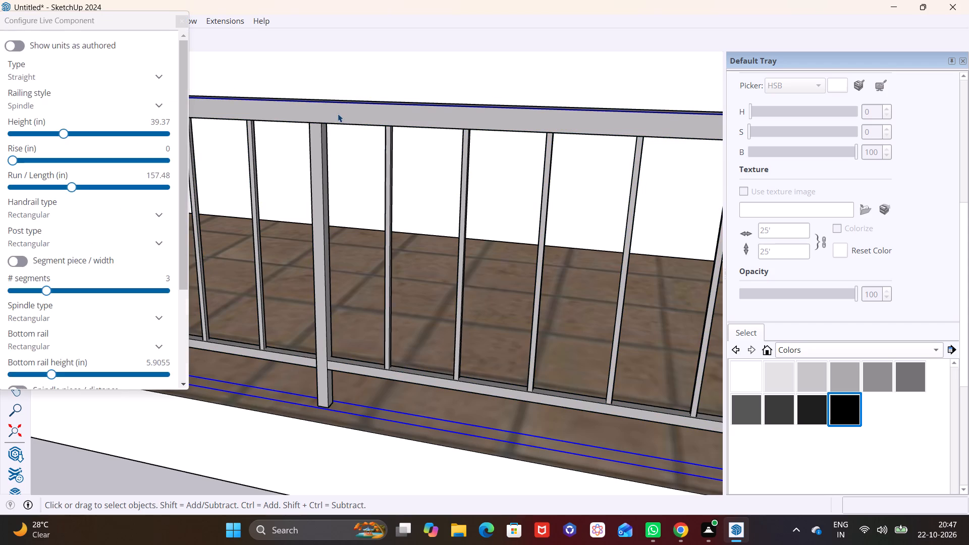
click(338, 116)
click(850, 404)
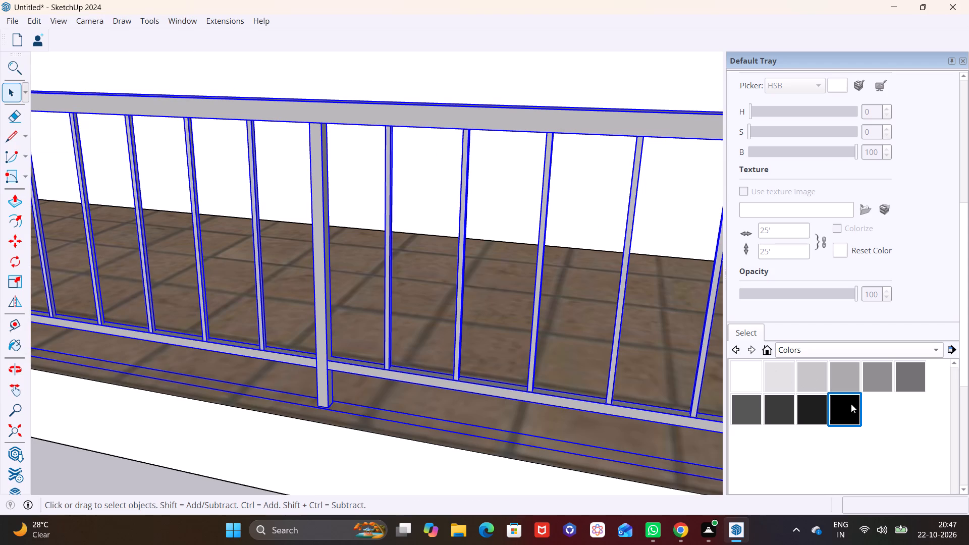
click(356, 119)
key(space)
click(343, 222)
Move the copied railing by its bottom end corner about 8' 6" along the bottom slab's front edge to the slab's corner.
scroll(340, 213, down, 14)
middle_drag(337, 212, 336, 212)
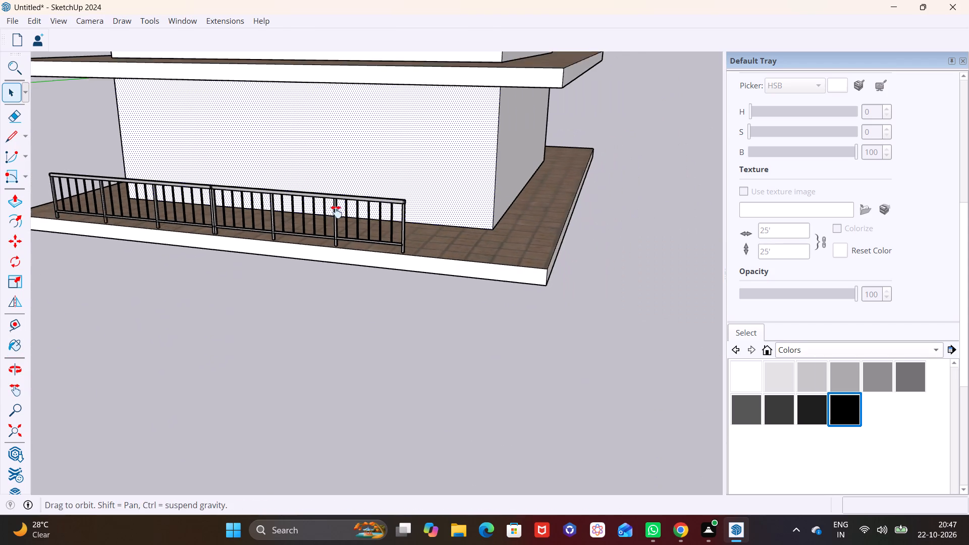
middle_drag(336, 212, 389, 216)
scroll(425, 220, up, 6)
click(436, 189)
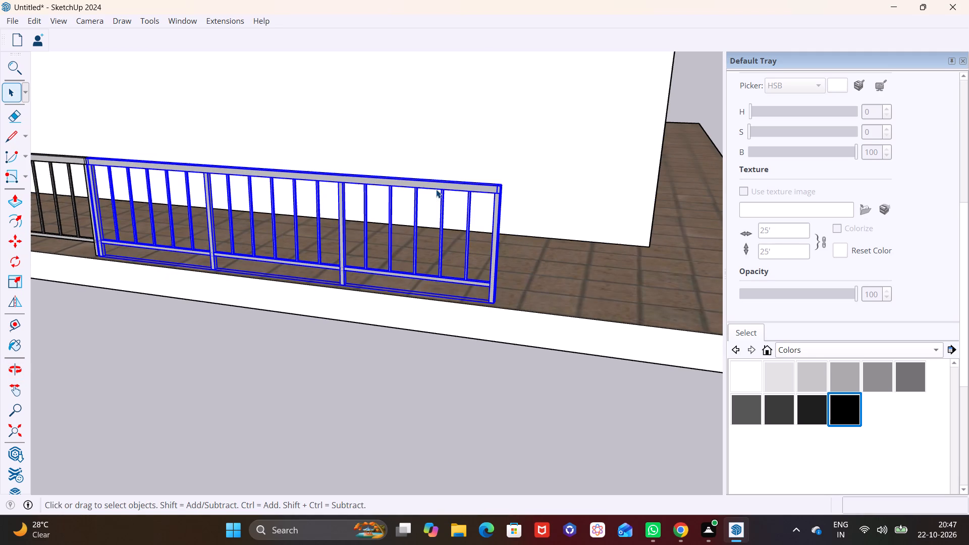
key(m)
click(494, 302)
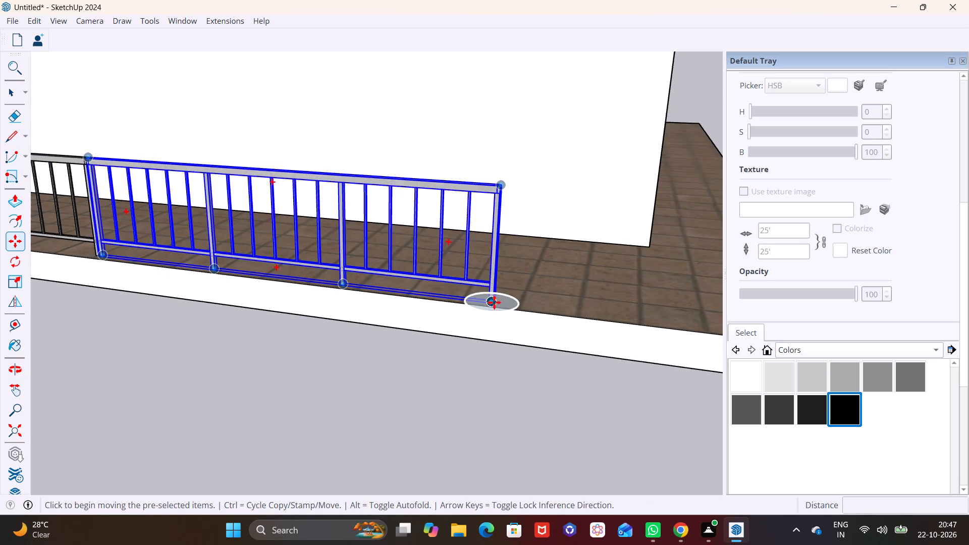
scroll(539, 300, down, 4)
shift+middle_drag(594, 299, 469, 309)
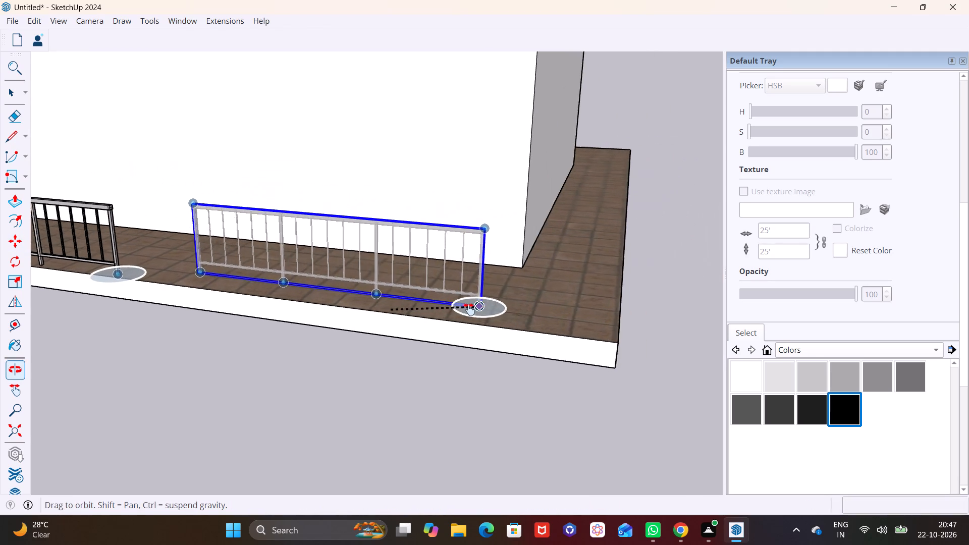
shift+middle_drag(469, 309, 457, 314)
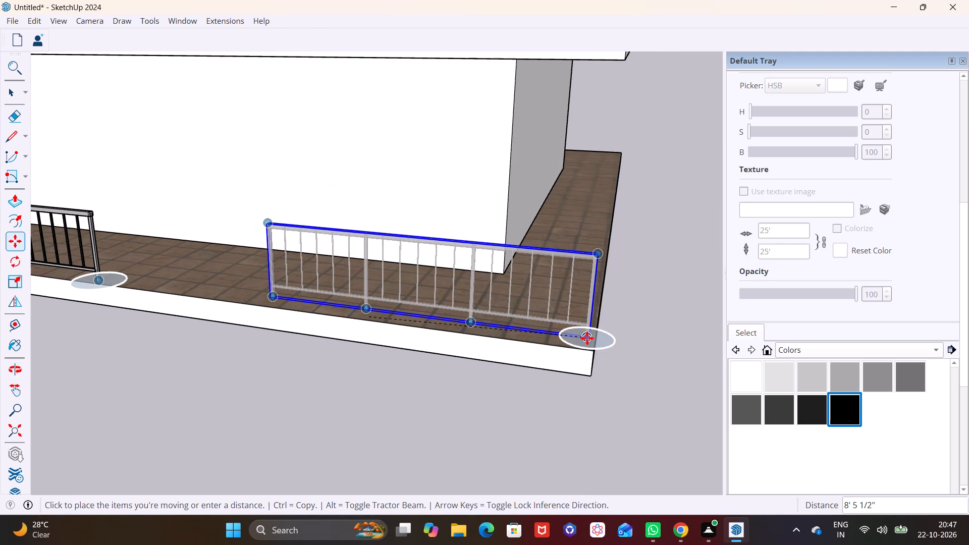
scroll(589, 337, up, 9)
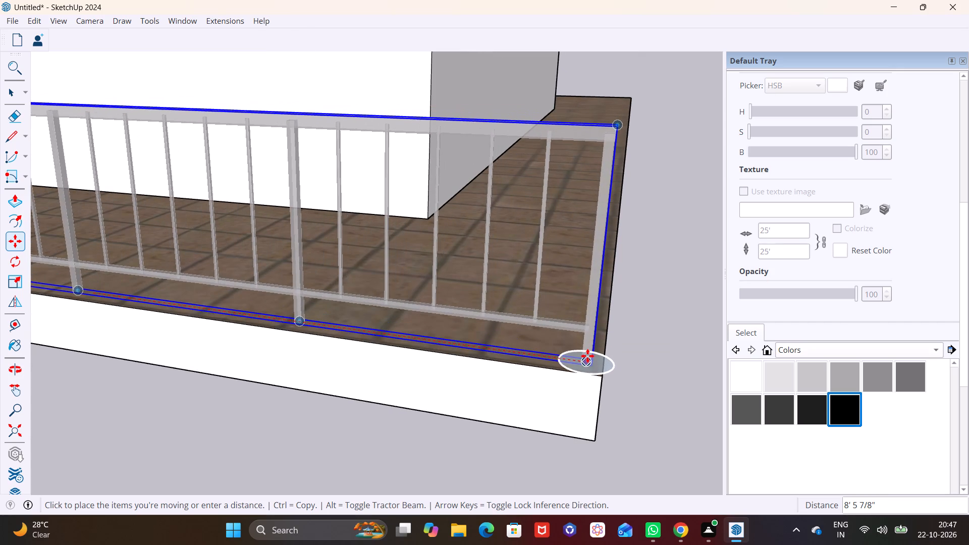
click(587, 356)
key(space)
click(651, 351)
Move the first railing by its bottom end corner about 9' 3" along the front edge, up to the copied railing's near end post.
scroll(634, 352, up, 1)
middle_drag(634, 352, 574, 266)
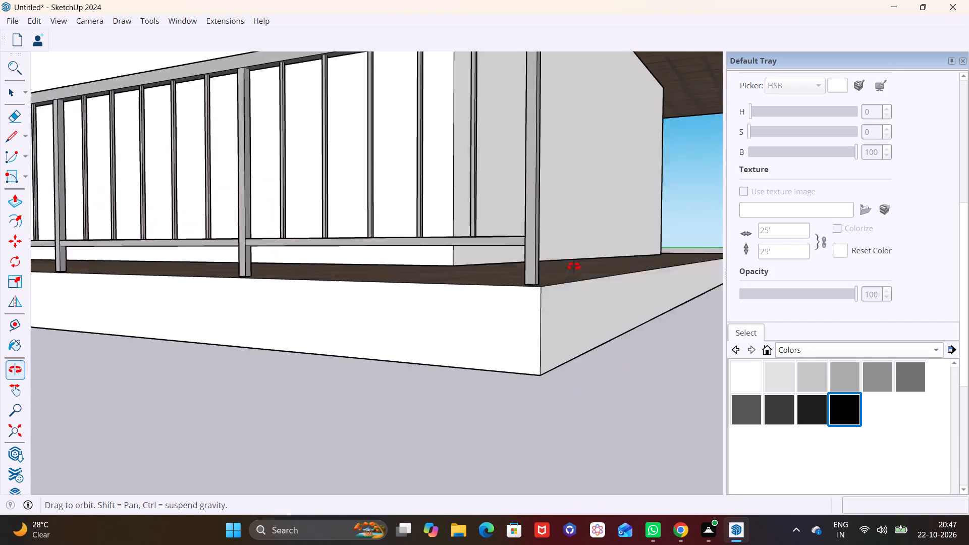
middle_drag(574, 266, 558, 253)
scroll(381, 252, down, 10)
middle_drag(278, 281, 374, 291)
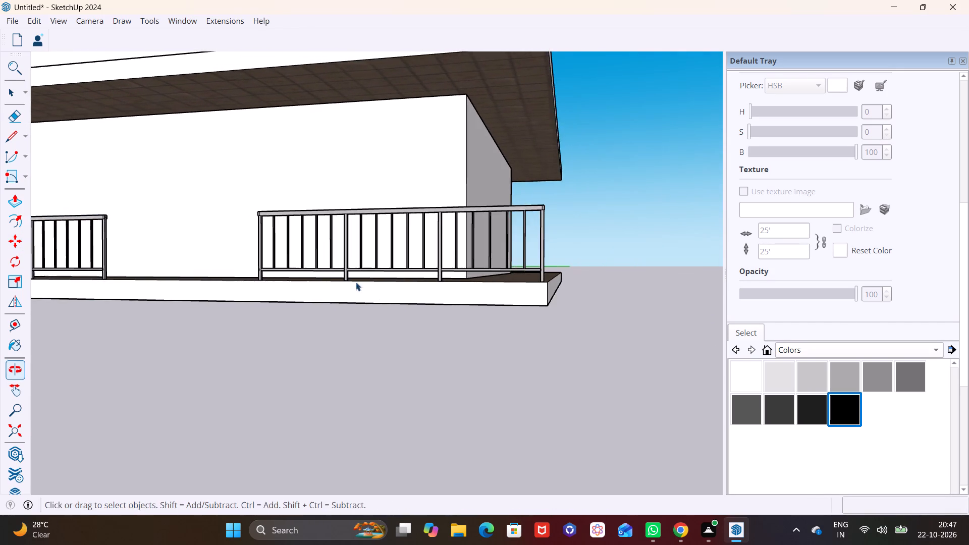
scroll(211, 271, down, 5)
shift+middle_drag(216, 277, 345, 308)
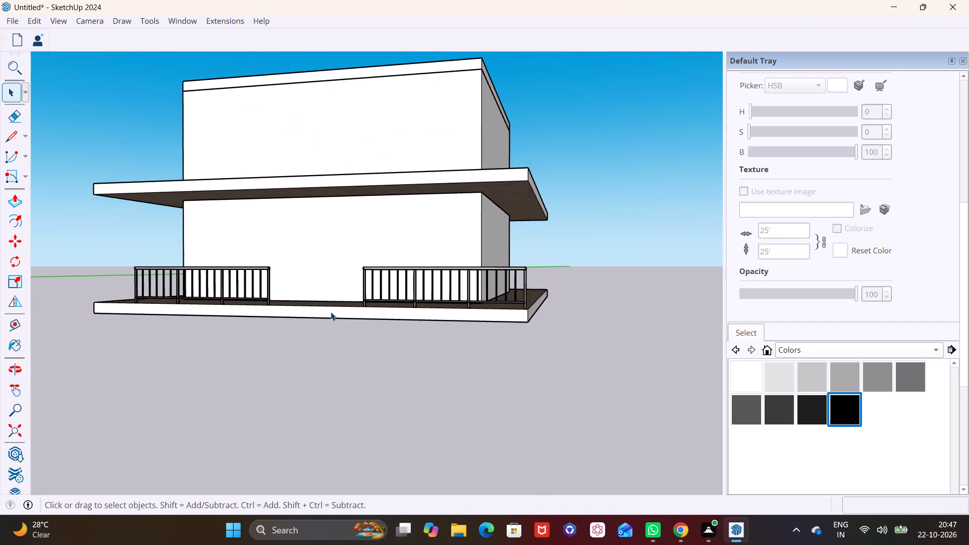
scroll(220, 267, up, 7)
scroll(250, 302, down, 3)
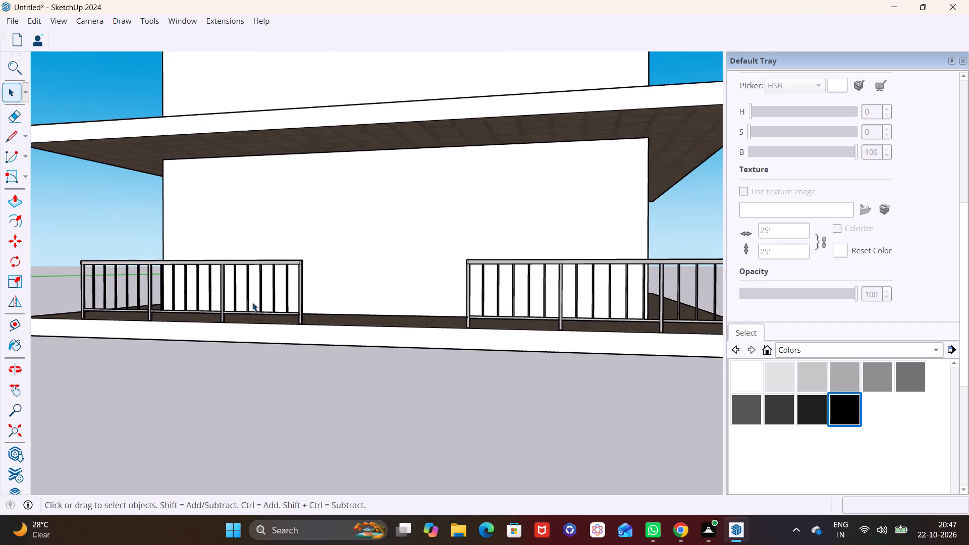
scroll(258, 302, down, 2)
click(293, 308)
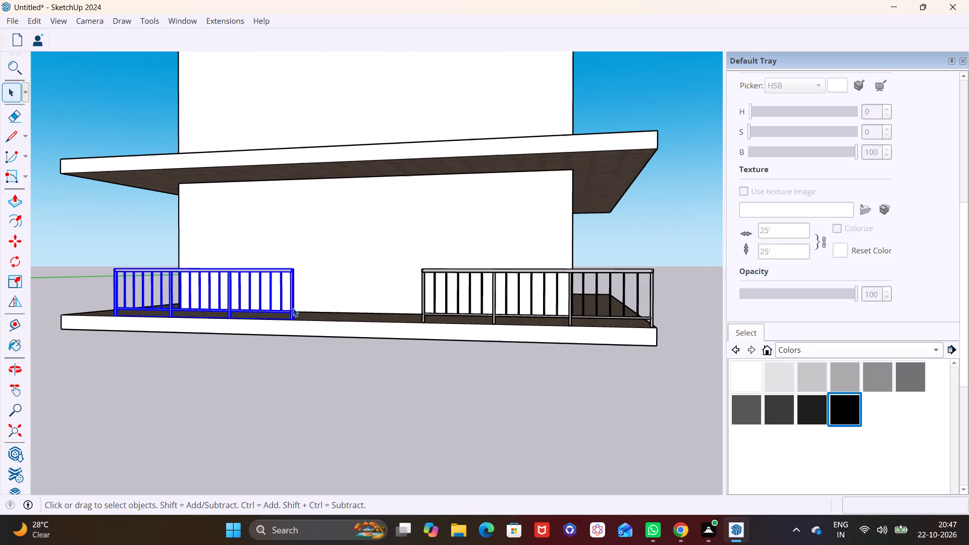
key(m)
scroll(285, 309, up, 8)
click(305, 329)
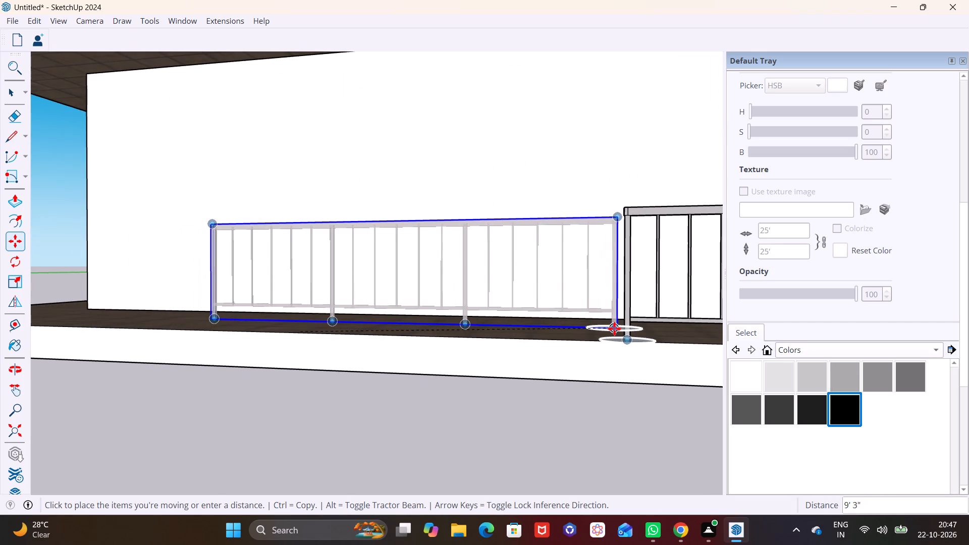
click(619, 330)
key(space)
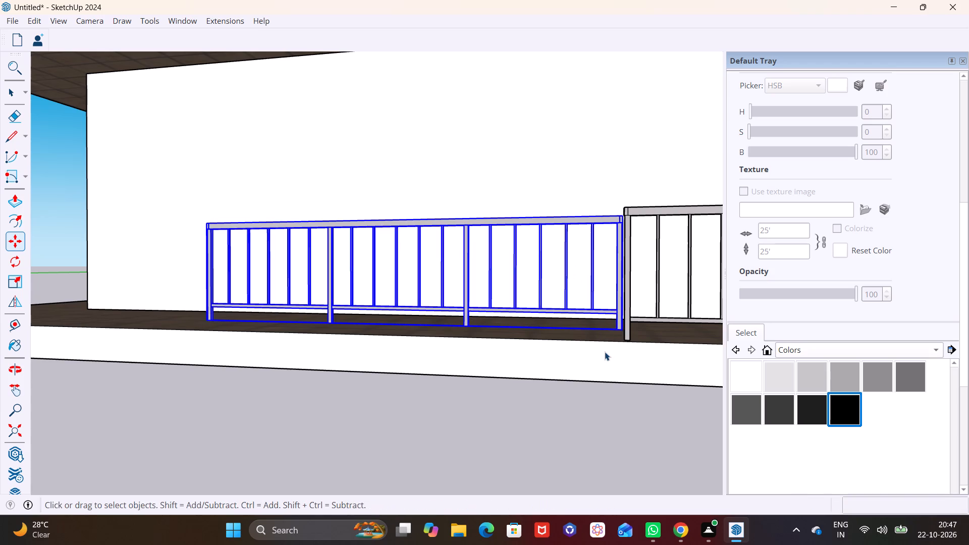
Move the first railing by its bottom end corner about 3' 1" out to the slab's front edge, against the neighbouring railing's end post.
click(605, 352)
scroll(605, 340, up, 1)
middle_drag(604, 339, 465, 352)
scroll(451, 343, down, 2)
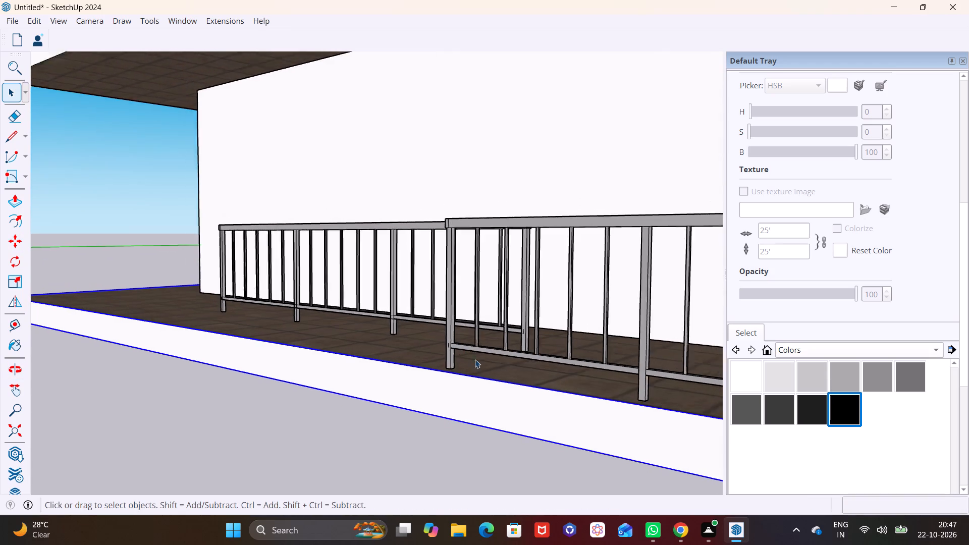
scroll(475, 359, down, 2)
middle_drag(511, 400, 703, 403)
scroll(586, 354, up, 7)
shift+middle_drag(539, 314, 454, 272)
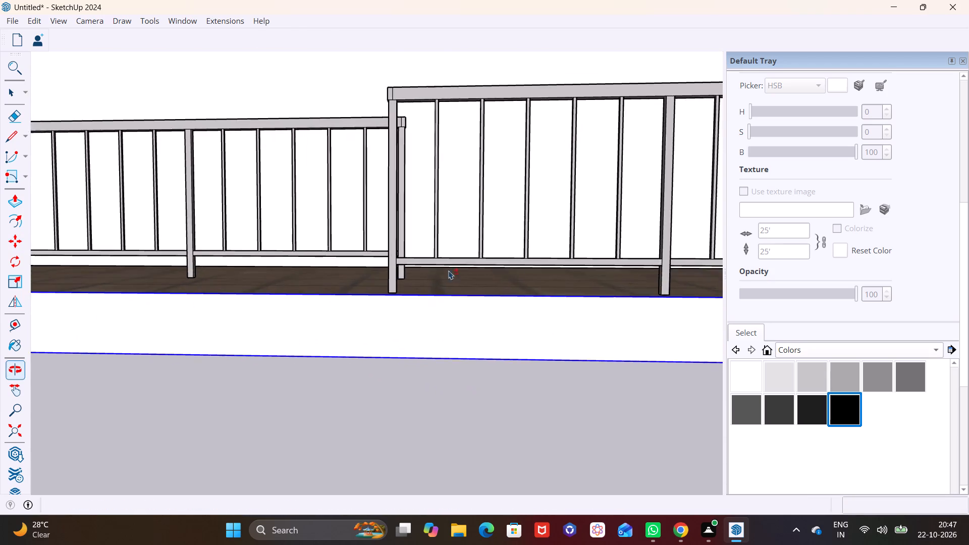
scroll(397, 274, up, 9)
middle_drag(373, 283, 438, 293)
click(369, 259)
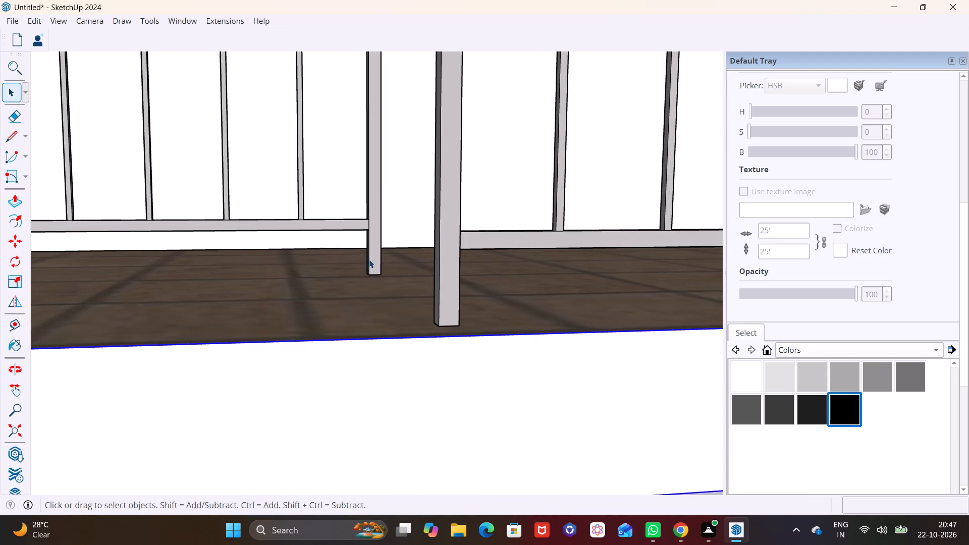
key(m)
click(381, 275)
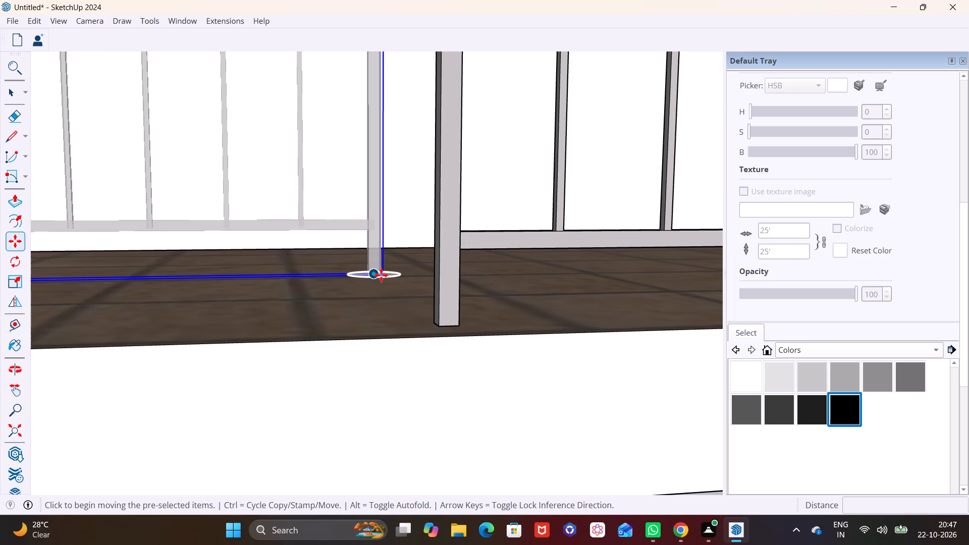
click(424, 325)
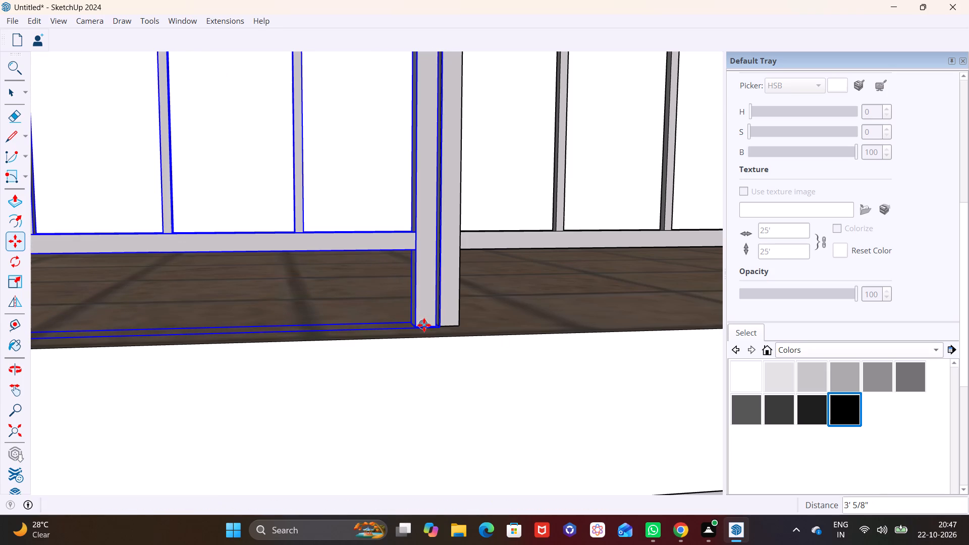
key(space)
click(472, 357)
Copy the first railing by its bottom end corner about 13' 2" along the bottom slab's front edge, onto its opposite end post.
scroll(451, 340, down, 16)
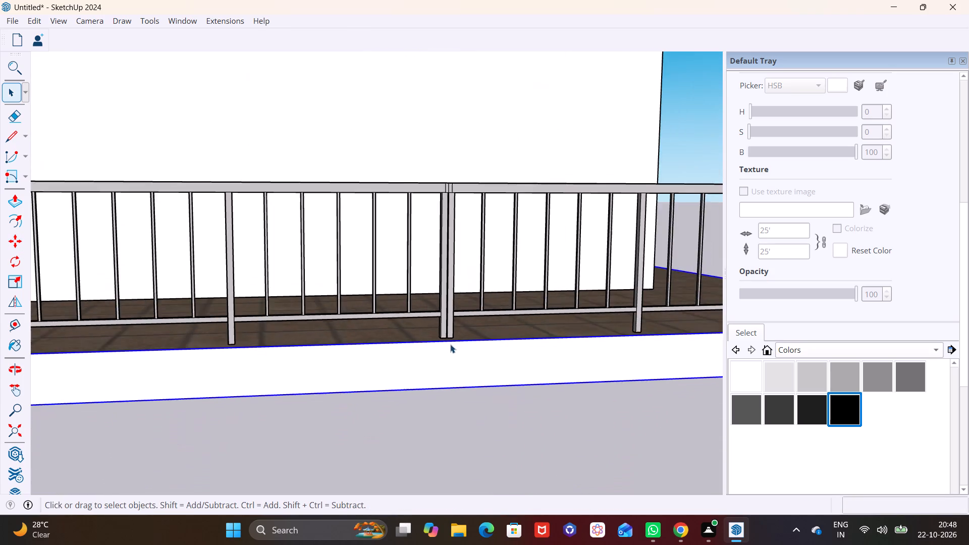
scroll(450, 344, down, 14)
scroll(390, 358, up, 1)
middle_drag(392, 394, 420, 394)
scroll(403, 324, up, 2)
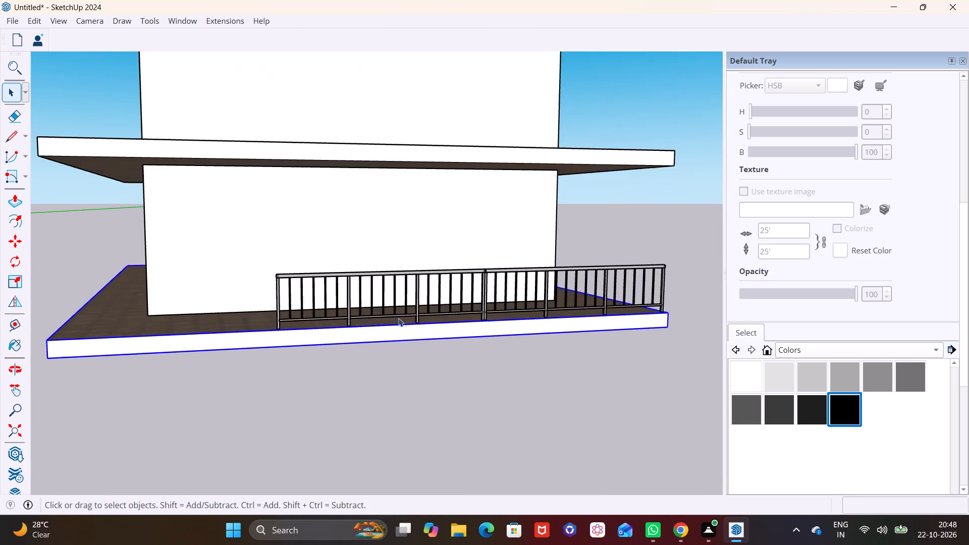
scroll(398, 318, up, 3)
click(404, 265)
key(m)
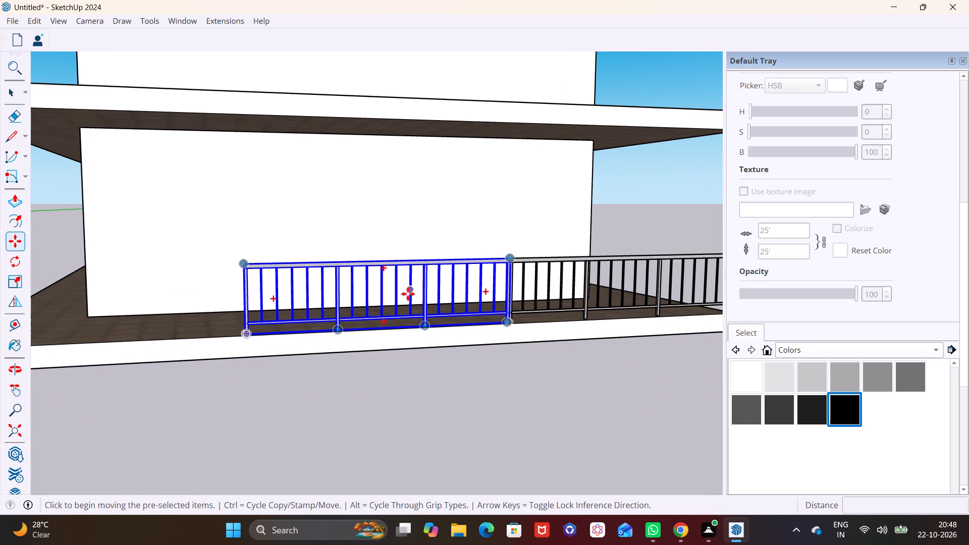
click(508, 322)
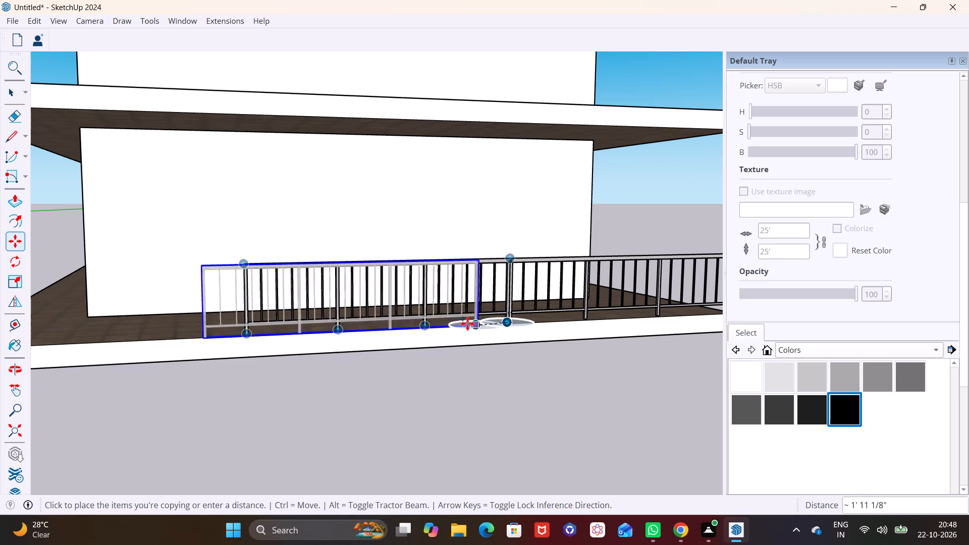
scroll(328, 323, up, 11)
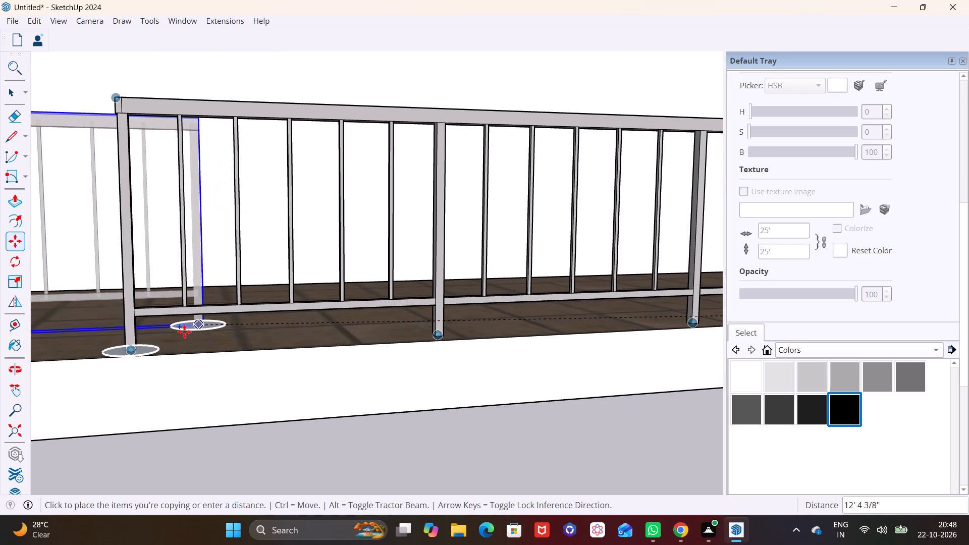
click(123, 345)
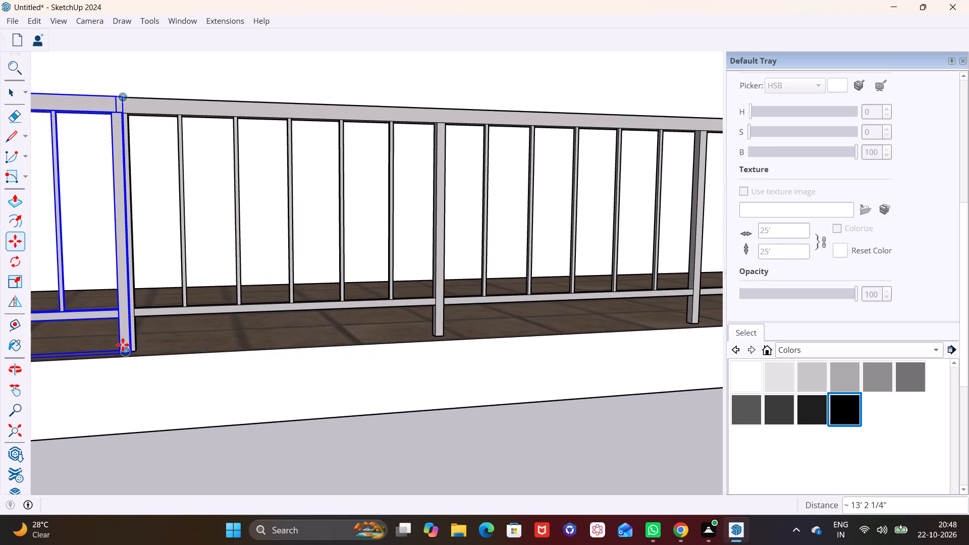
key(space)
click(175, 374)
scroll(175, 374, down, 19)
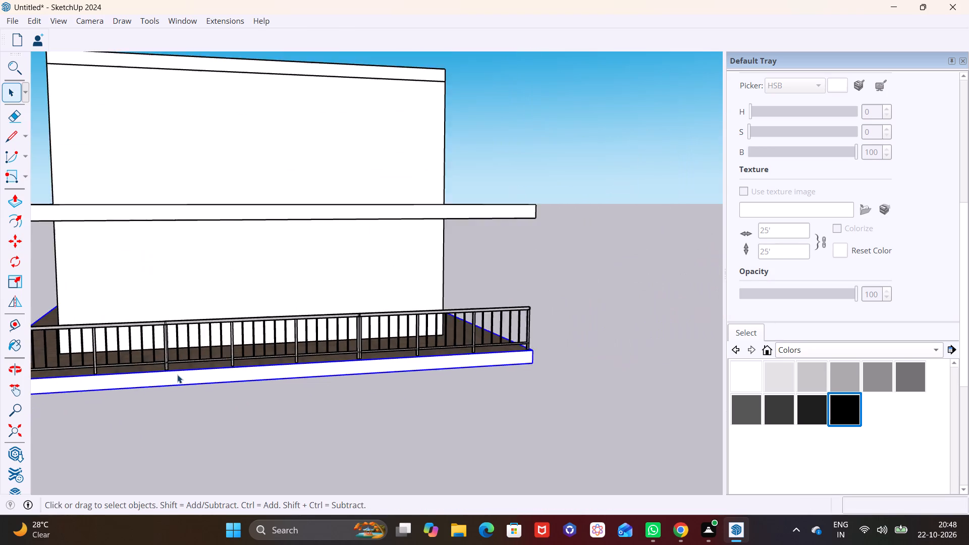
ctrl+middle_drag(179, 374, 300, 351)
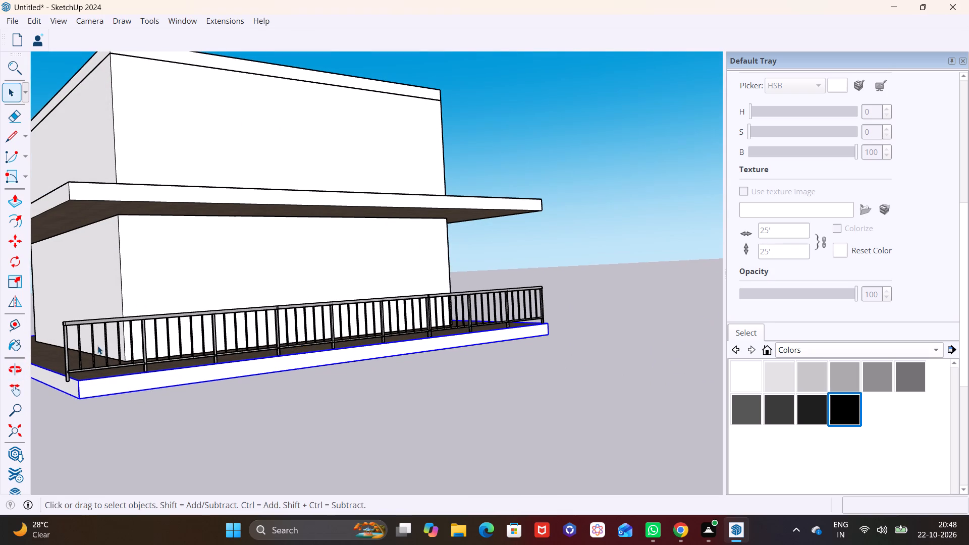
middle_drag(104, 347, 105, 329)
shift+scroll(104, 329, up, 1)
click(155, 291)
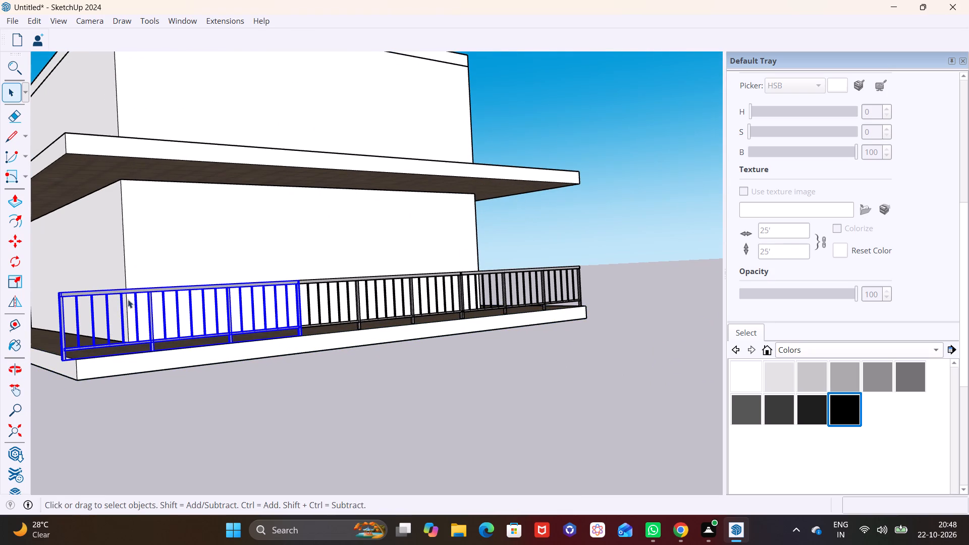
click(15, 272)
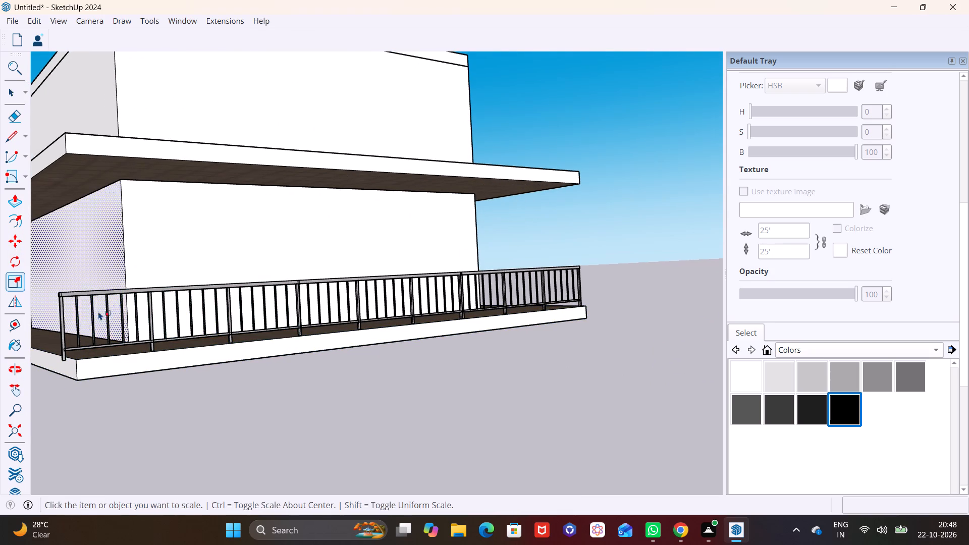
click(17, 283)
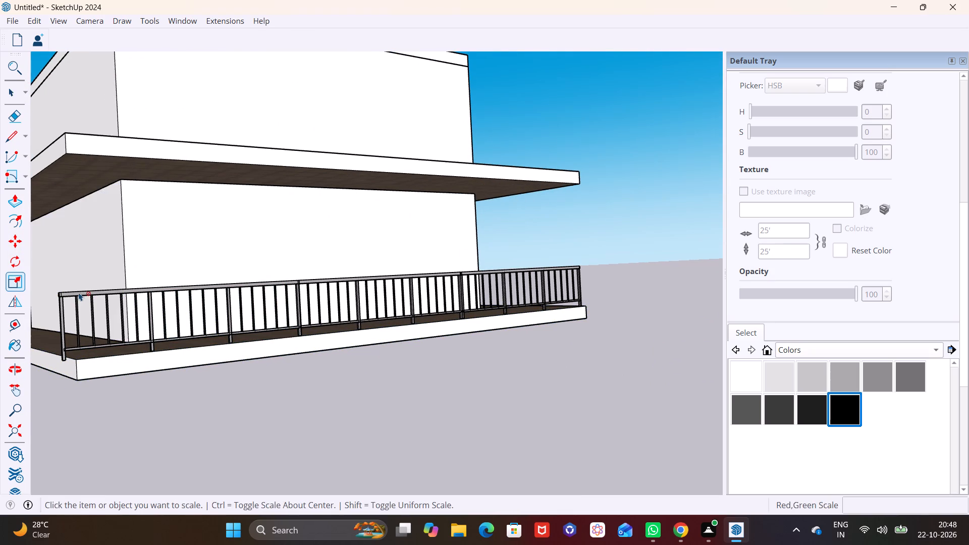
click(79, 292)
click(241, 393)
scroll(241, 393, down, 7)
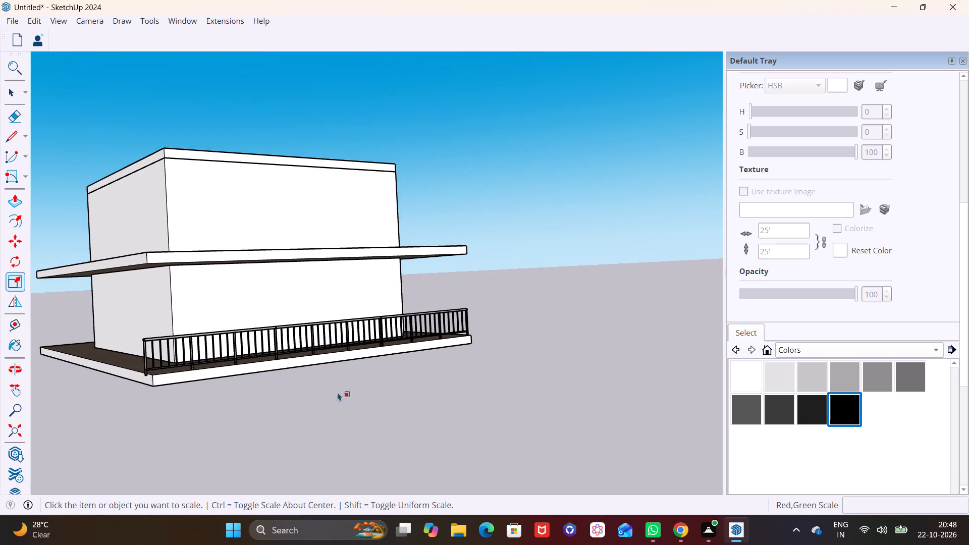
Copy the railing at the open end of the row by its bottom end corner about 28' 10" up onto the building's roof.
middle_drag(345, 384, 0, 373)
scroll(356, 321, down, 2)
scroll(360, 371, down, 1)
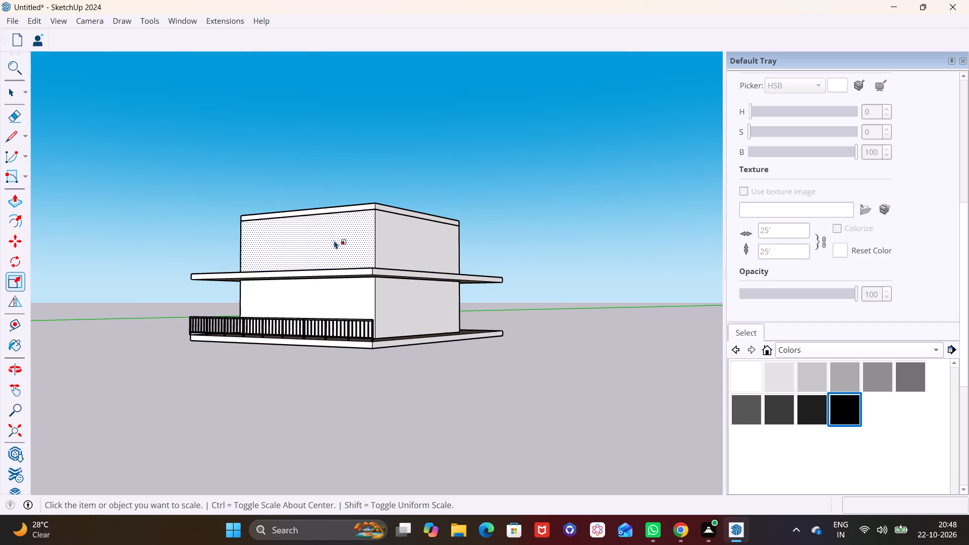
middle_drag(336, 264, 340, 301)
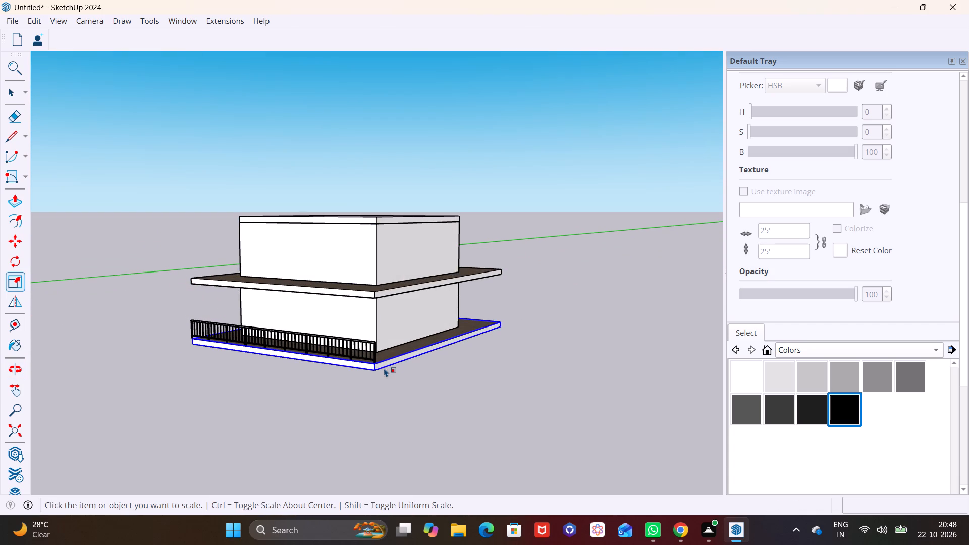
middle_drag(422, 400, 308, 417)
scroll(305, 371, up, 4)
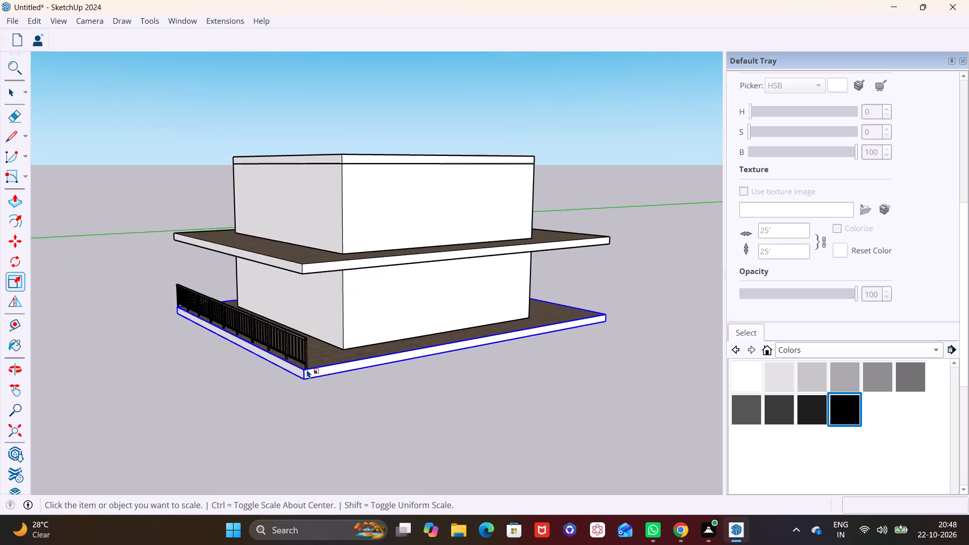
scroll(307, 369, up, 3)
middle_drag(314, 411, 235, 428)
click(219, 345)
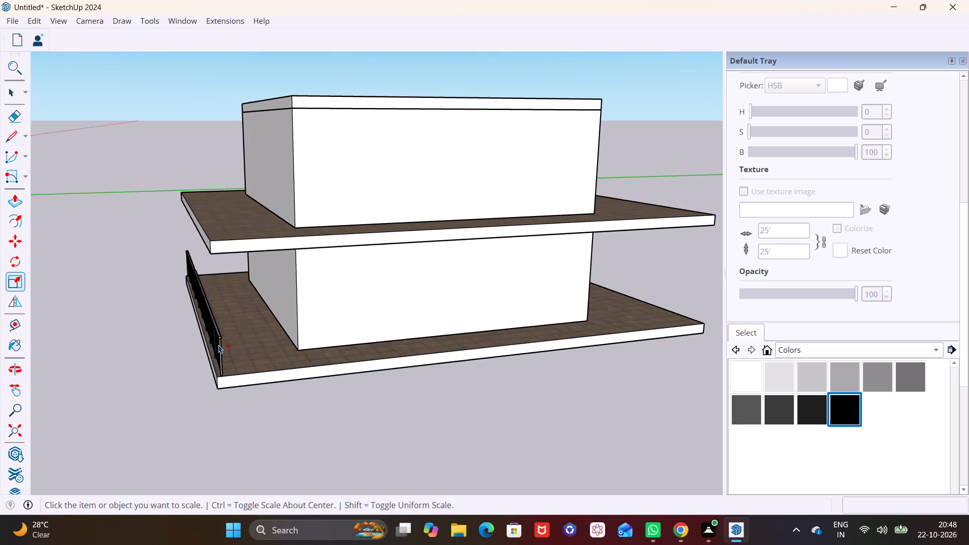
key(space)
click(214, 339)
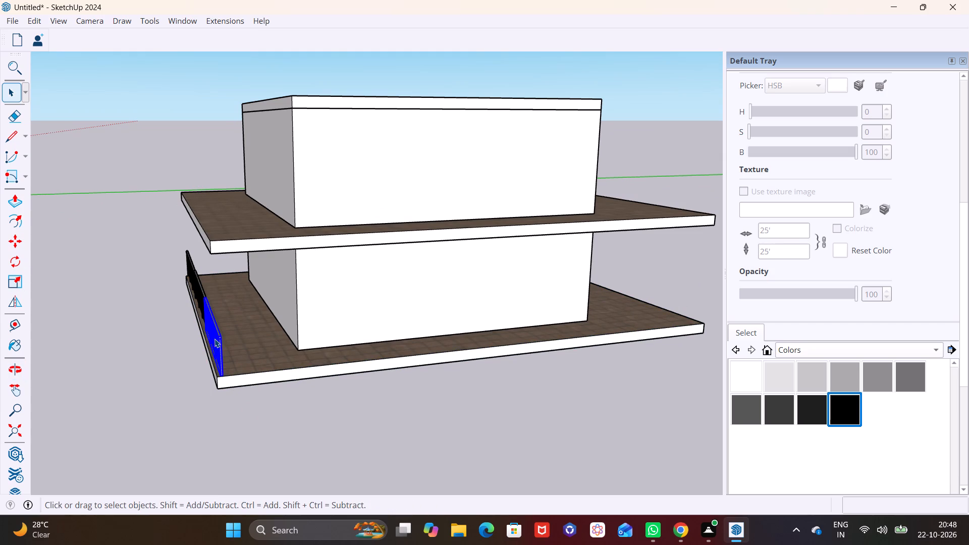
key(m)
click(223, 375)
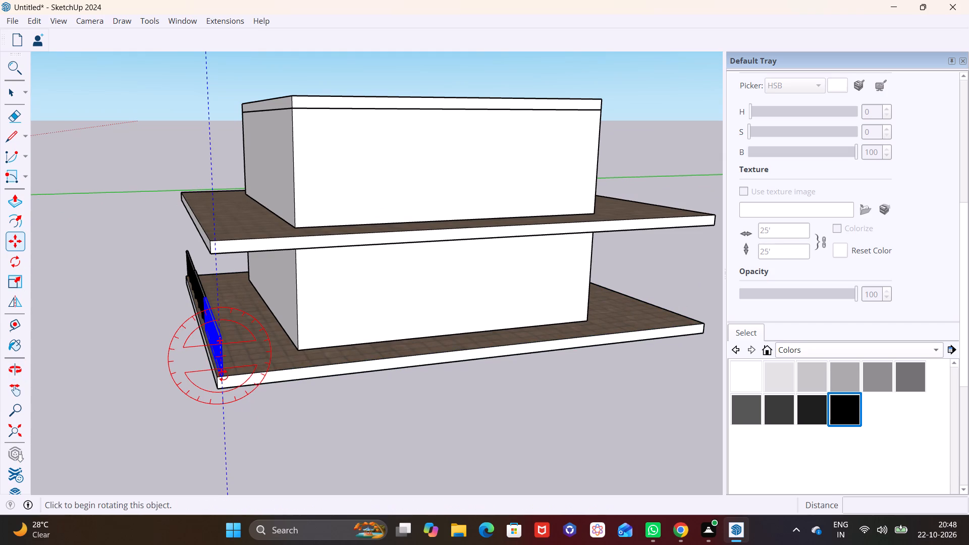
key(space)
click(222, 363)
key(m)
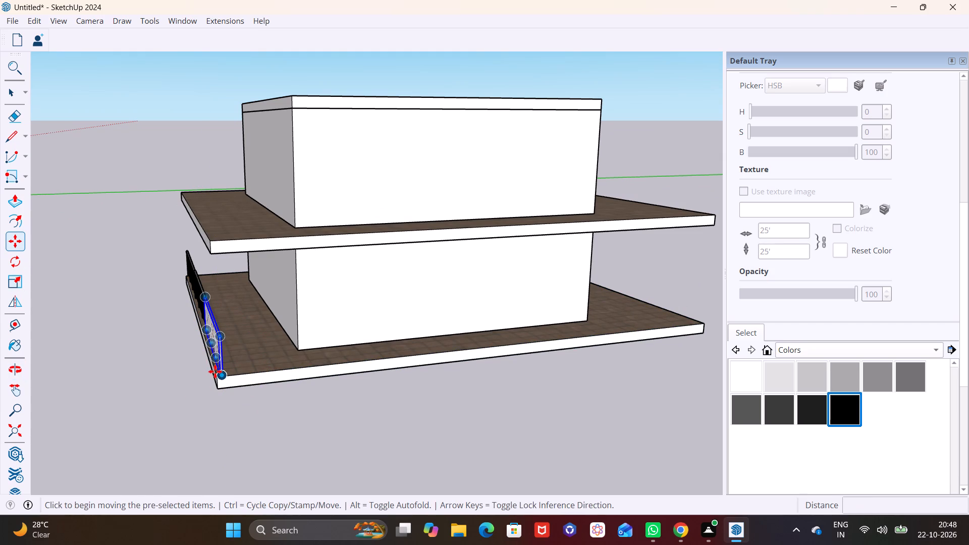
click(214, 374)
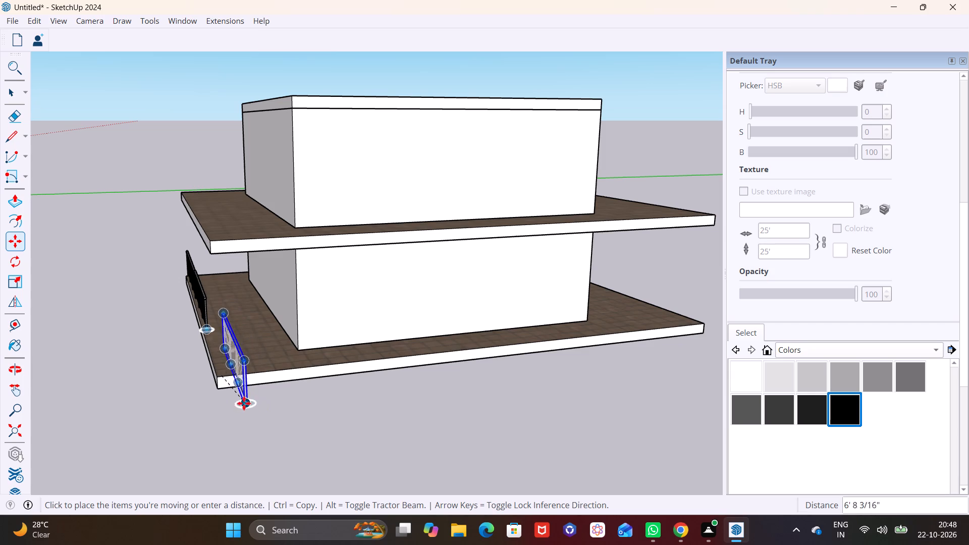
scroll(405, 452, down, 8)
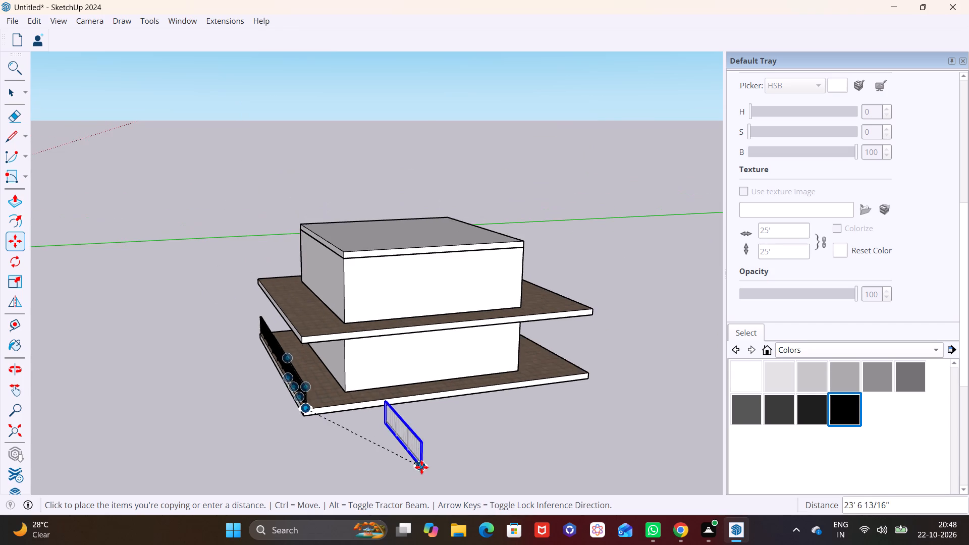
scroll(405, 427, down, 3)
click(395, 281)
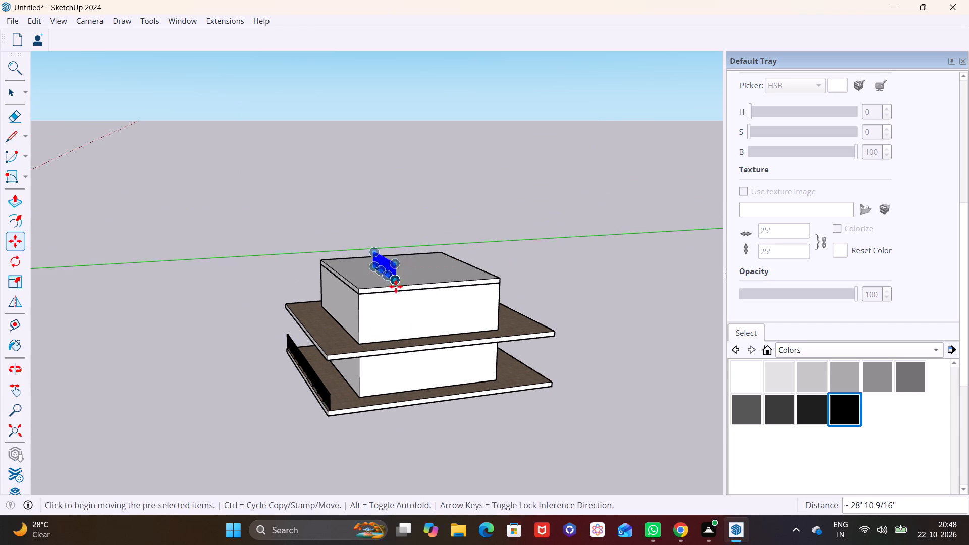
Rotate the railing copy on the roof 90 degrees in the horizontal plane, so it runs perpendicular to the existing railing row.
middle_drag(418, 296, 336, 372)
scroll(352, 305, up, 7)
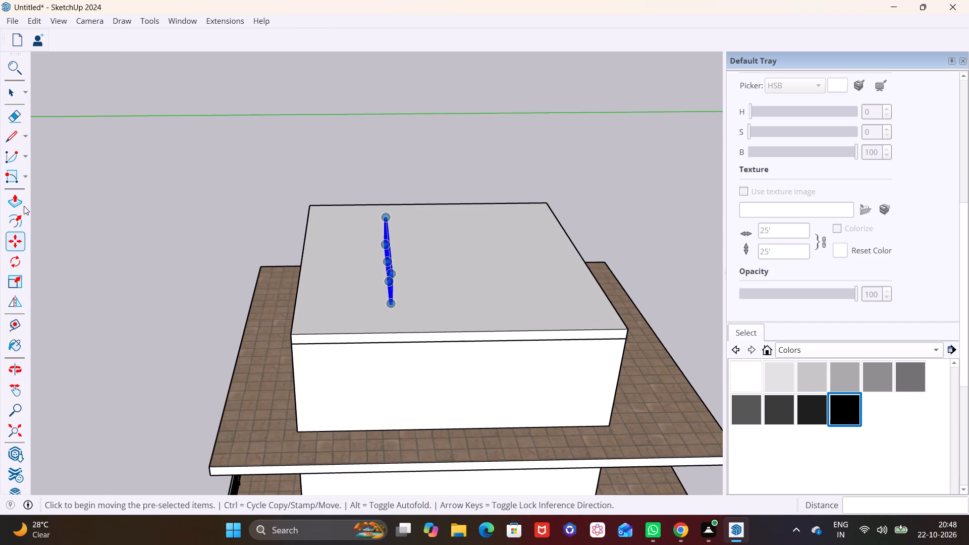
click(12, 259)
click(427, 311)
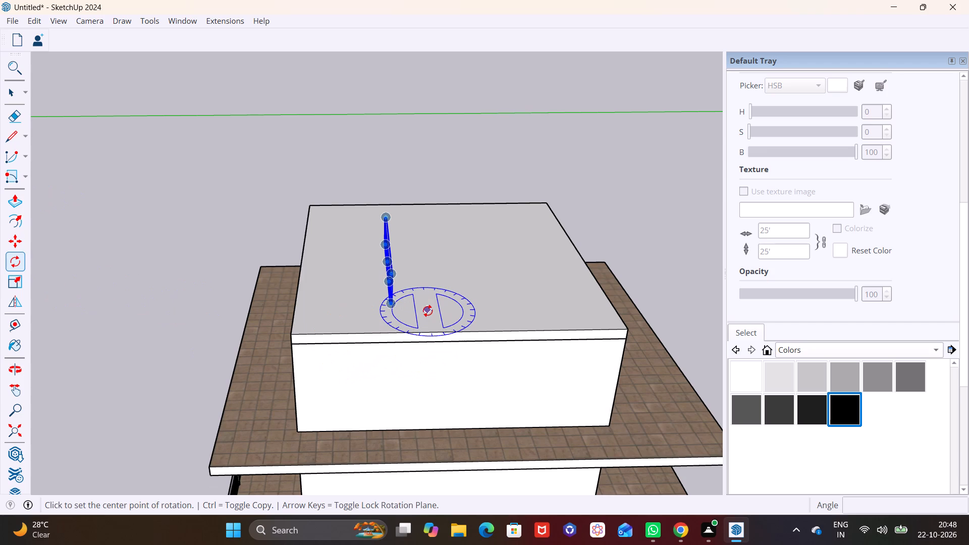
click(519, 307)
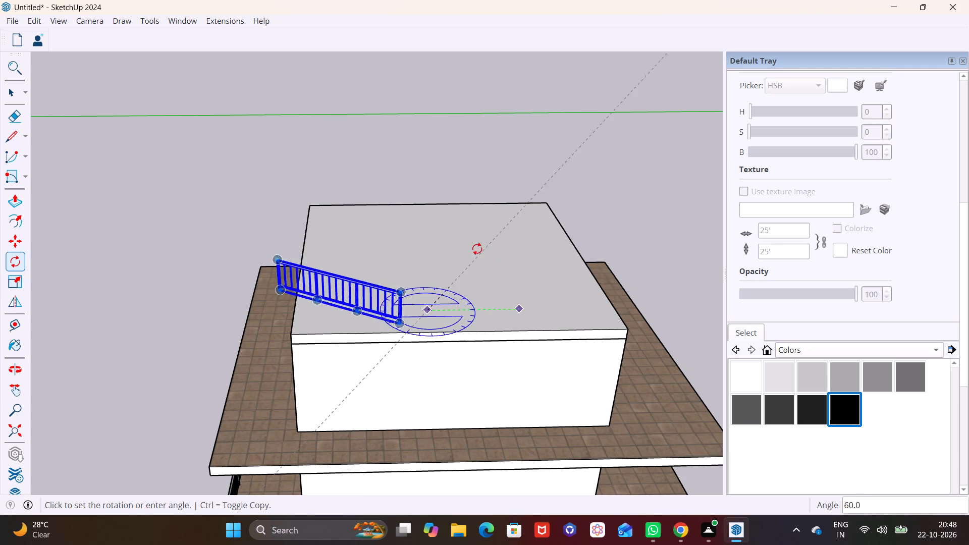
click(417, 239)
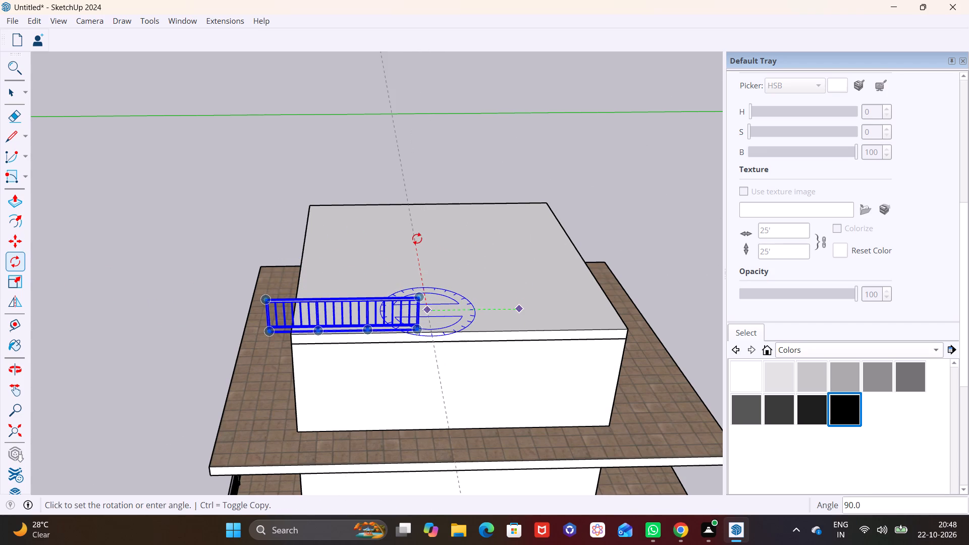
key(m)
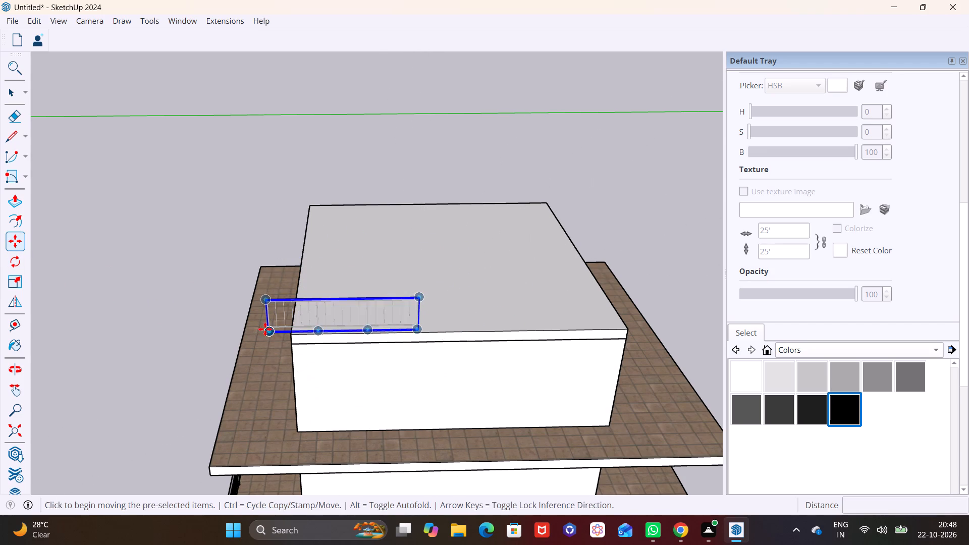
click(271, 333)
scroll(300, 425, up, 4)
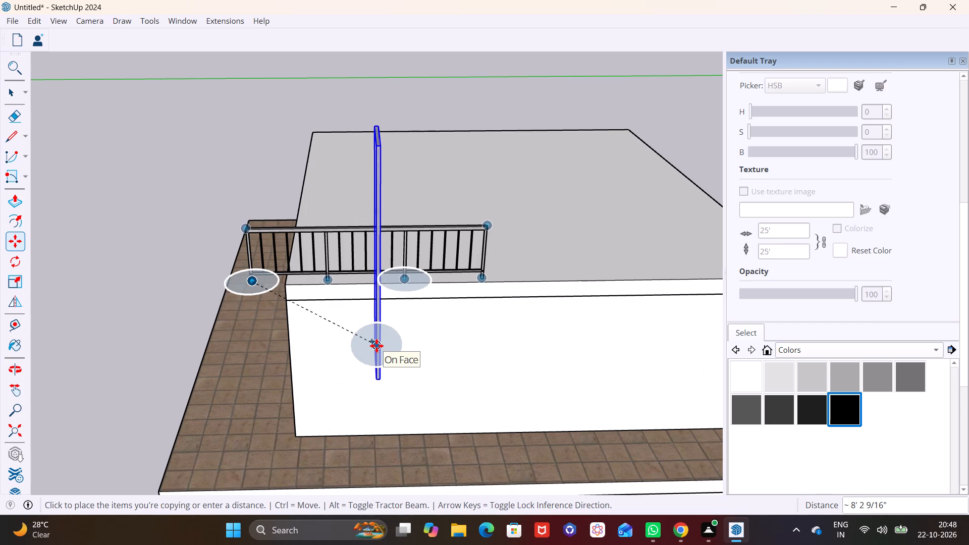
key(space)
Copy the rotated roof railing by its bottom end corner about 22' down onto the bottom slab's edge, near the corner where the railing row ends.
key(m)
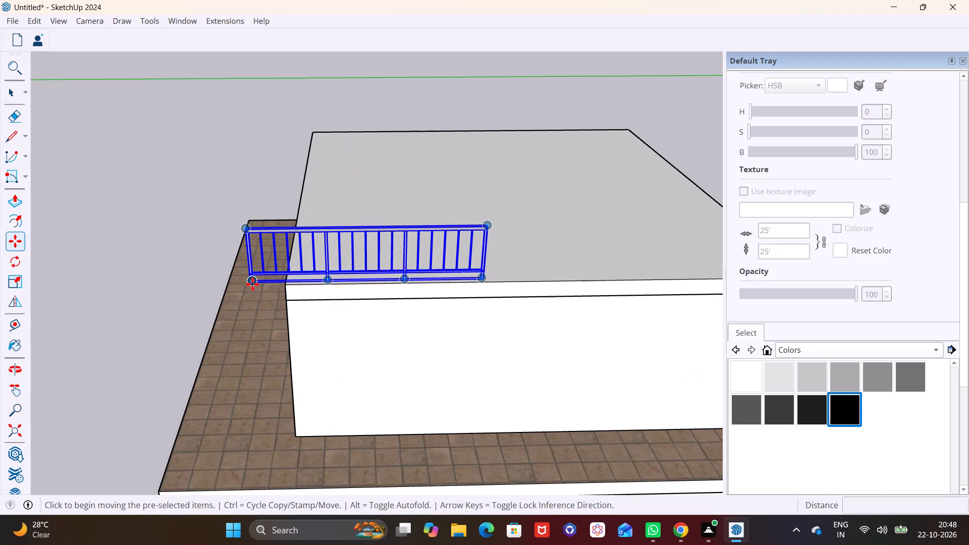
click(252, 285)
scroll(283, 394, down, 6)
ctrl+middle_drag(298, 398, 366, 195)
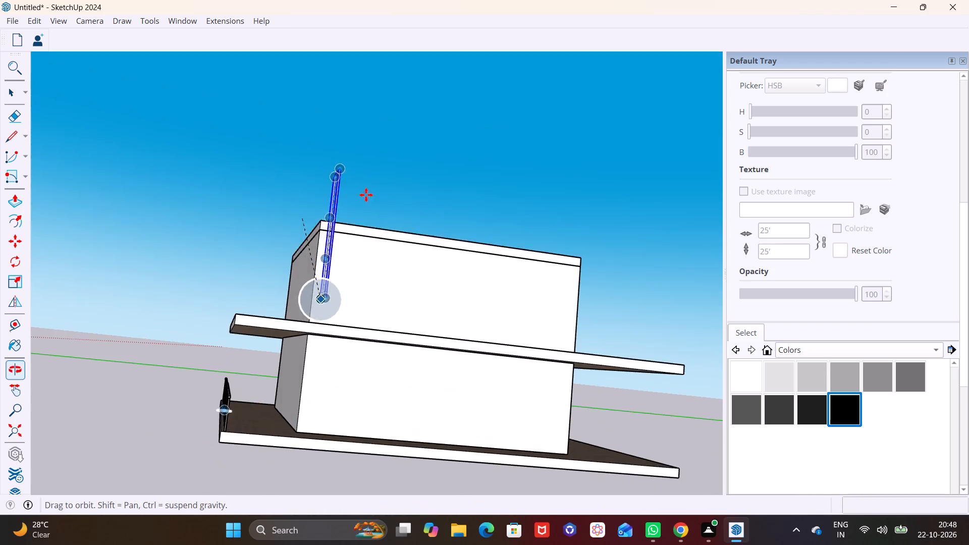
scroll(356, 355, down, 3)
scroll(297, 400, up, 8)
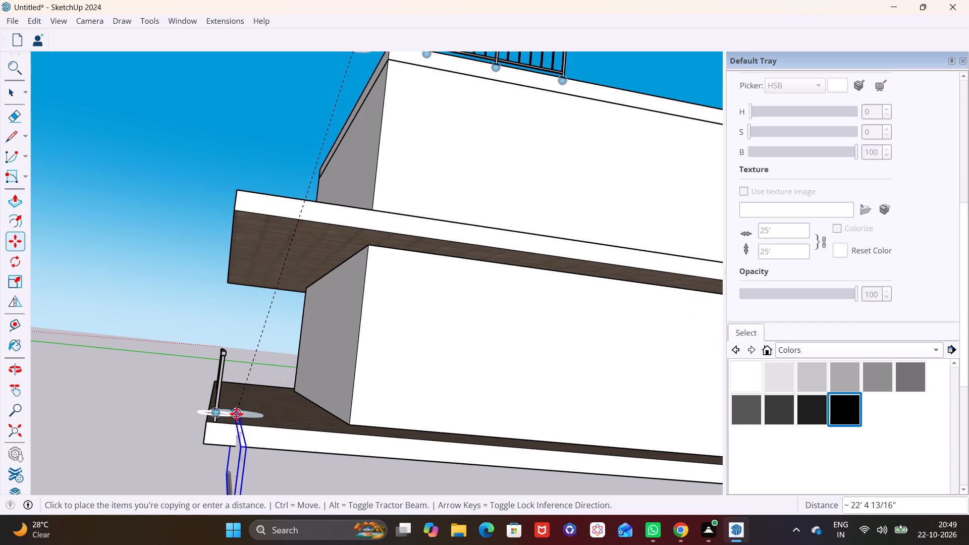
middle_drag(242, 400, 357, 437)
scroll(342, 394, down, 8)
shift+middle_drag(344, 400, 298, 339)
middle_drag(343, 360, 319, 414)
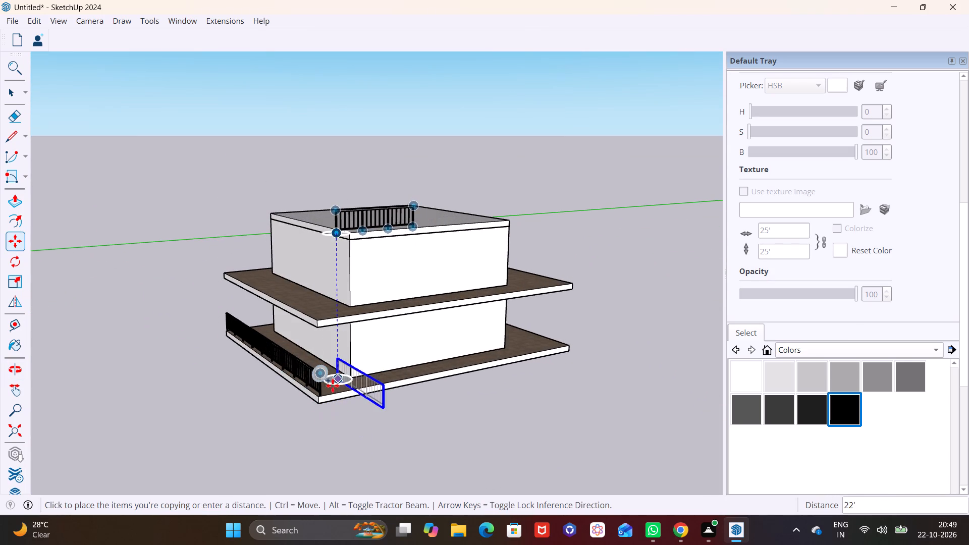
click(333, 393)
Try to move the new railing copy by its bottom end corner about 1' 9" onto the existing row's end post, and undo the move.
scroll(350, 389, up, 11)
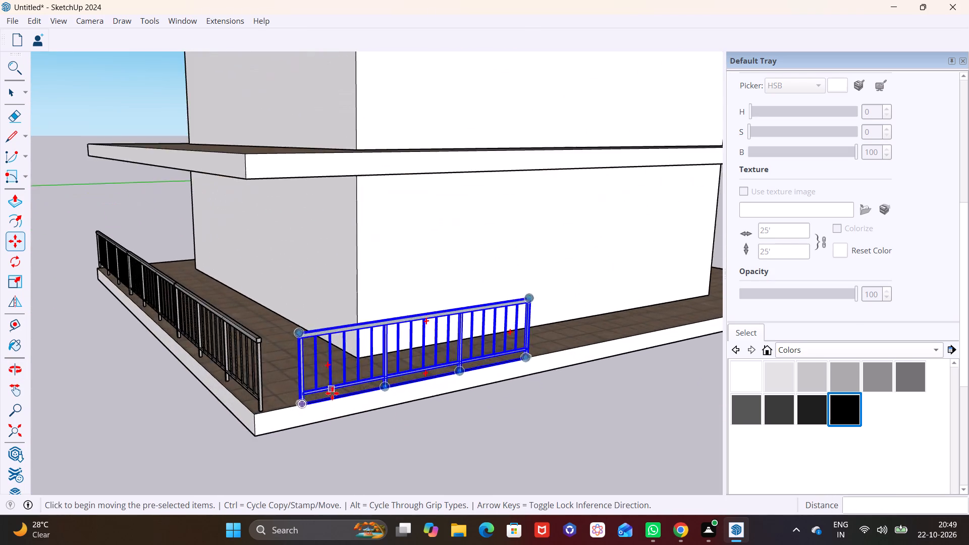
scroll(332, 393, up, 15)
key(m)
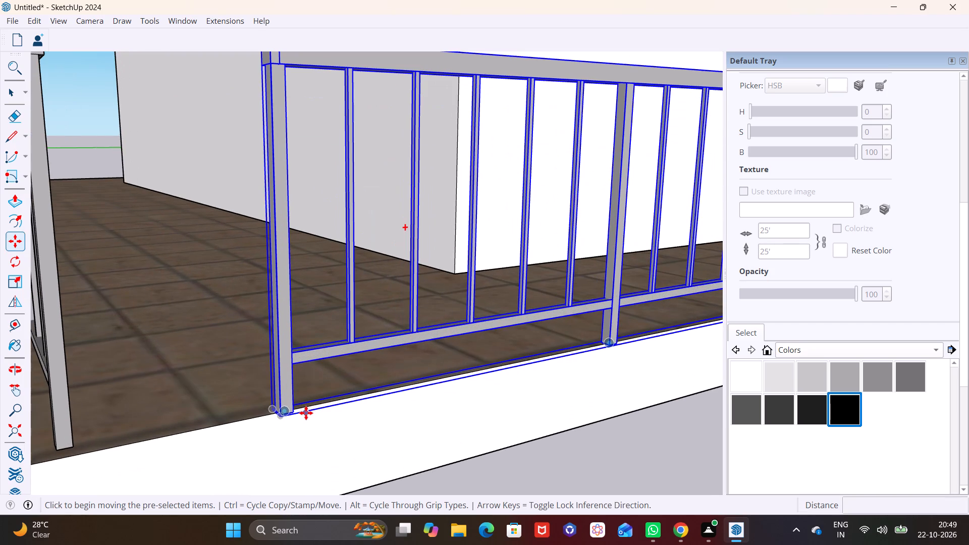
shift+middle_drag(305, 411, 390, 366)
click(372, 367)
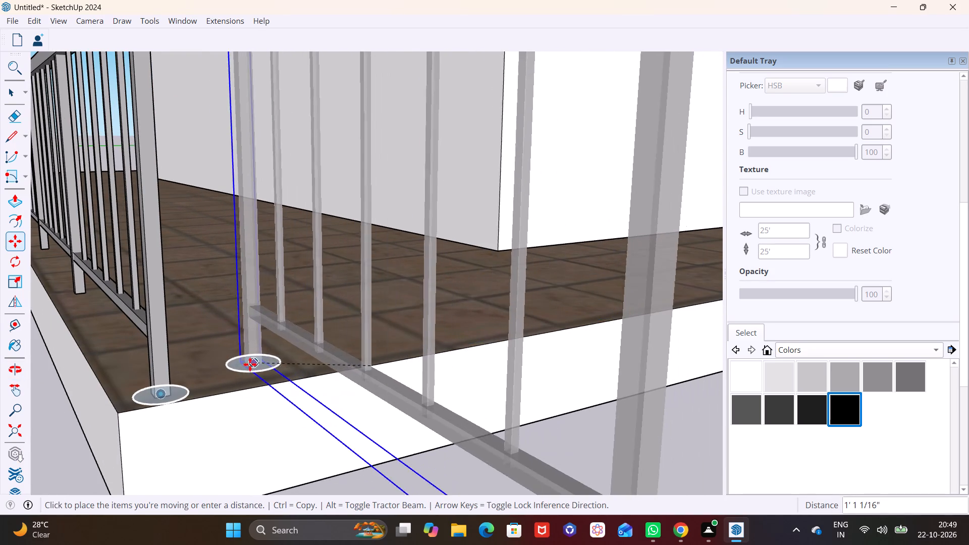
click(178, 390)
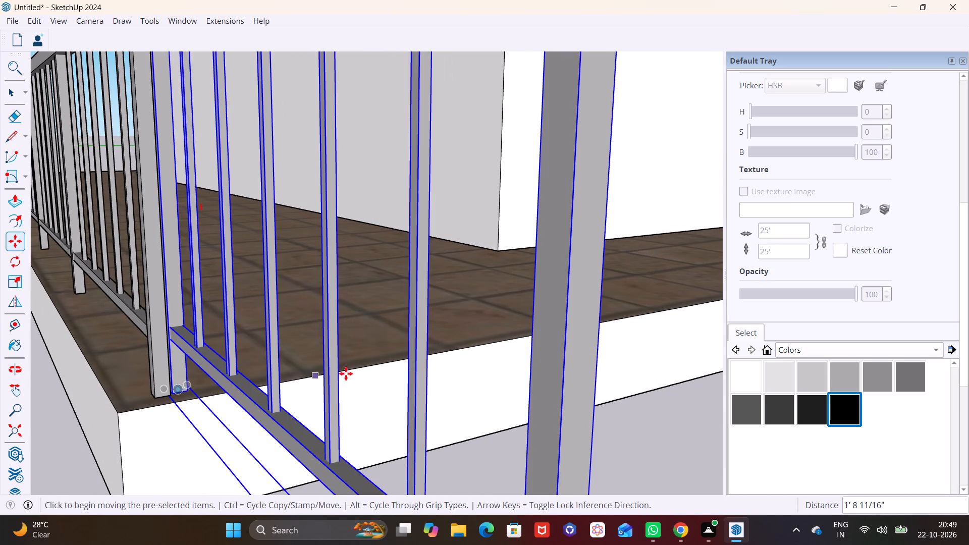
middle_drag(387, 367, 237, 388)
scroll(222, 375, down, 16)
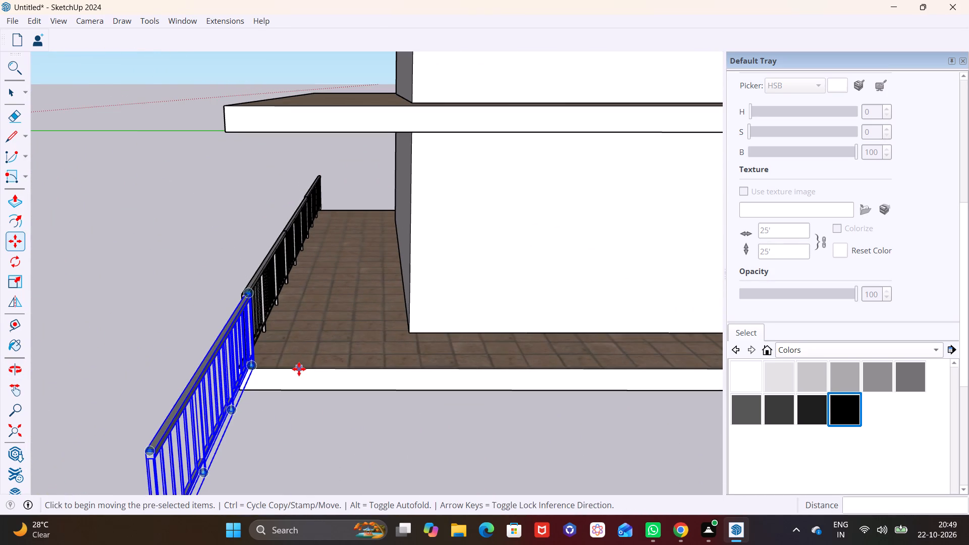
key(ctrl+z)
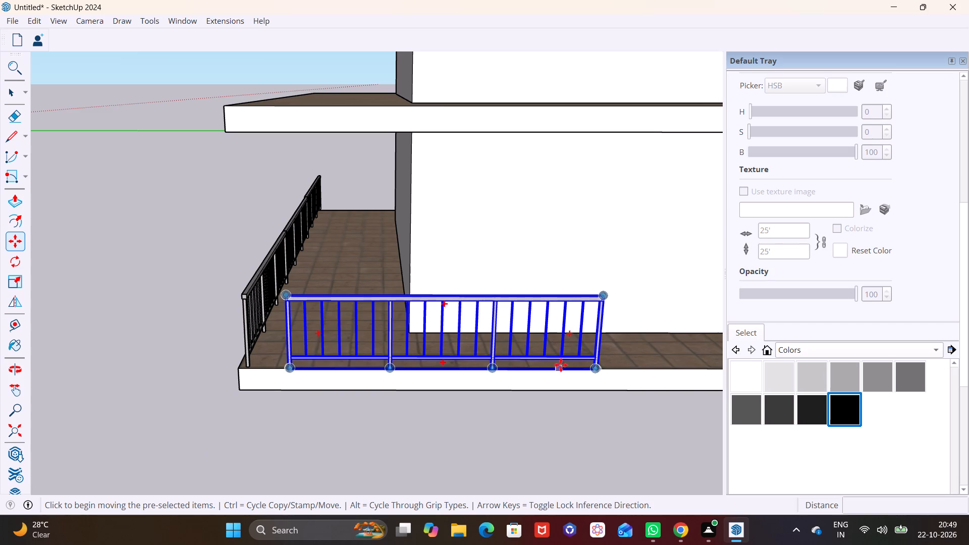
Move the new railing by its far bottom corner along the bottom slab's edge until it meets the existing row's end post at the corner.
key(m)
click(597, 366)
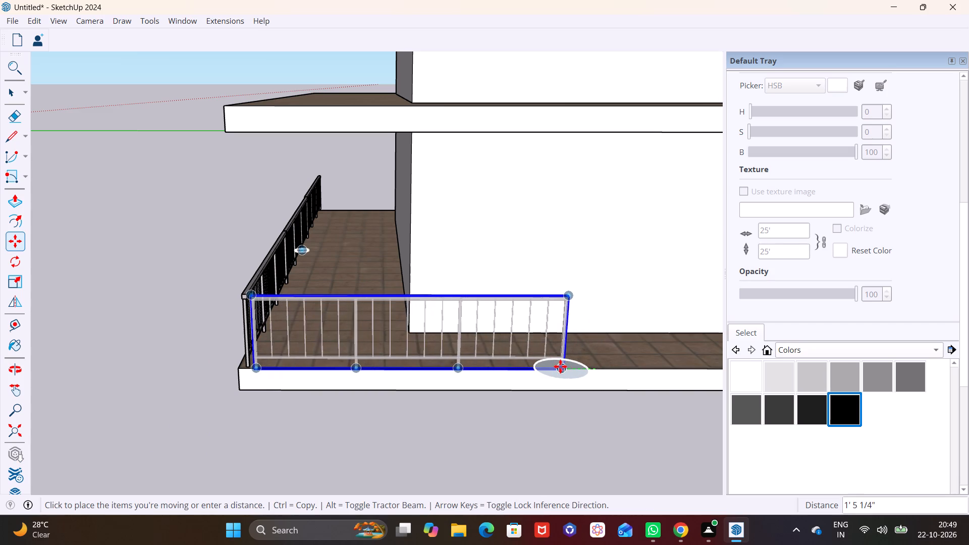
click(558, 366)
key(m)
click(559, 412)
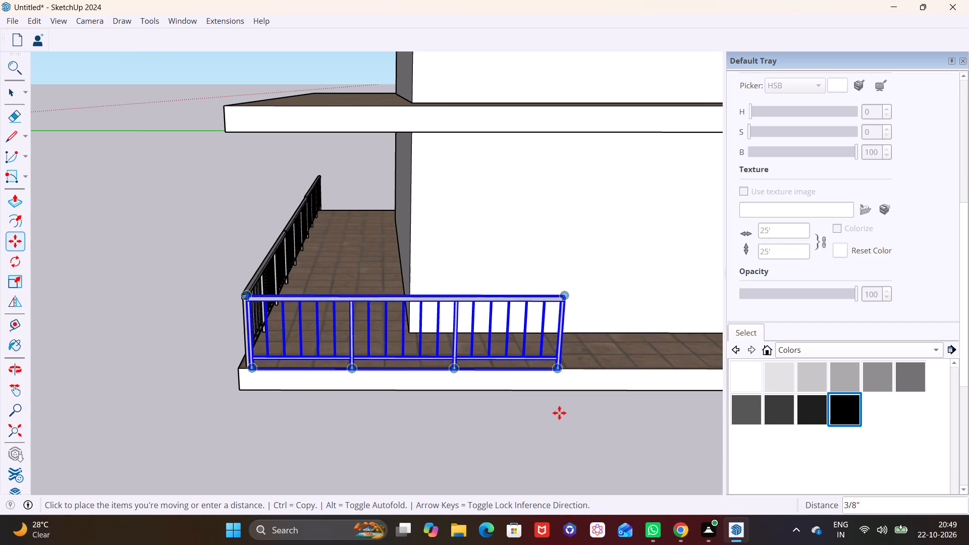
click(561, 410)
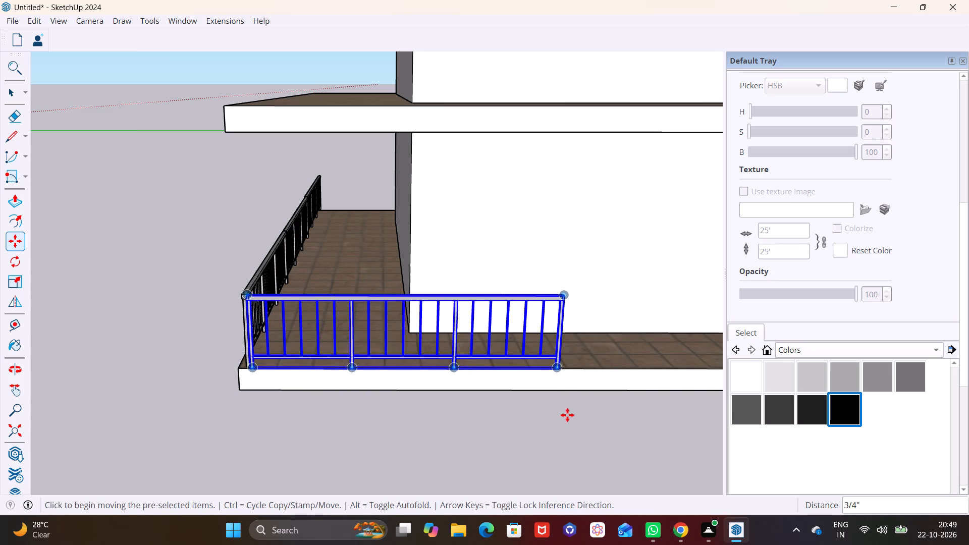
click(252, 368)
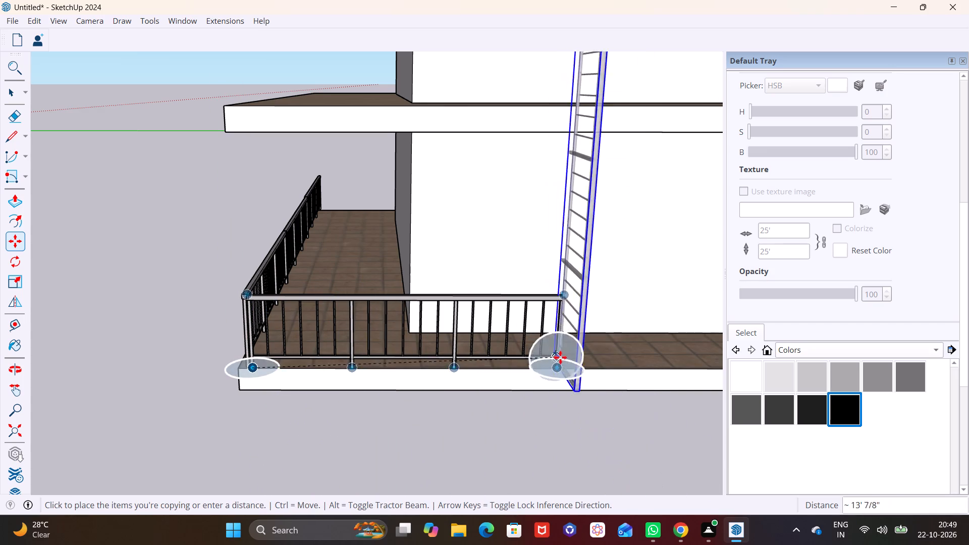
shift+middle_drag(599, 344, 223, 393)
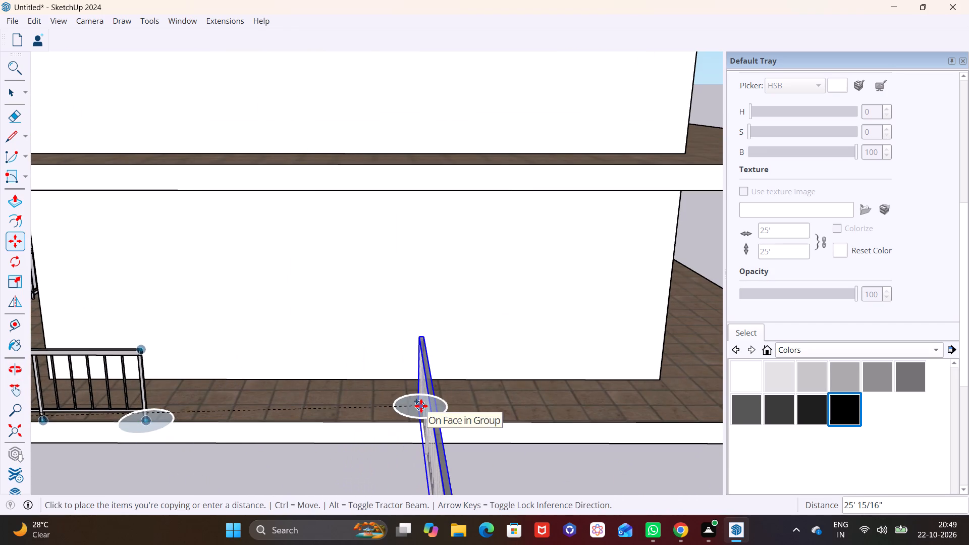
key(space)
Delete the new corner railing and the two adjoining railings of the row on the bottom slab.
scroll(338, 374, down, 8)
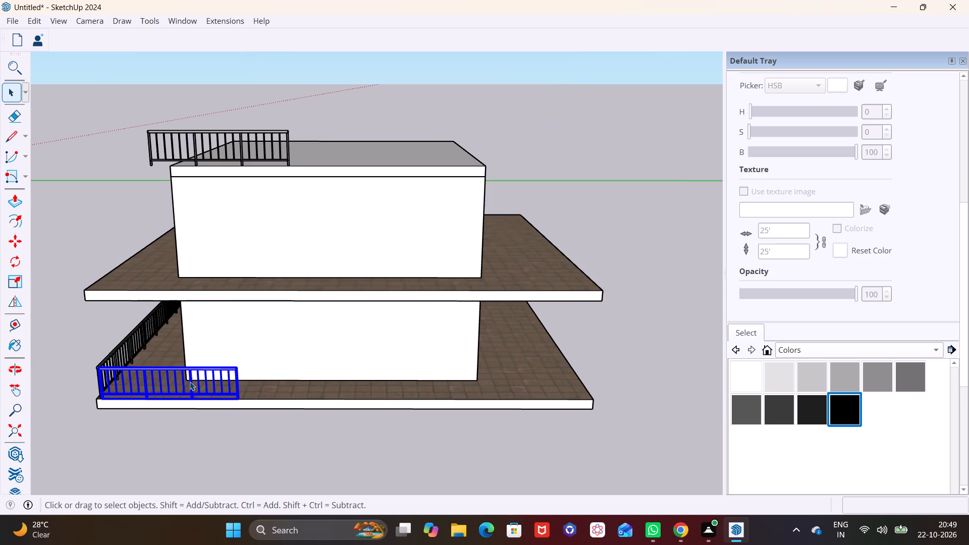
key(Delete)
click(131, 352)
key(Delete)
click(149, 324)
key(Delete)
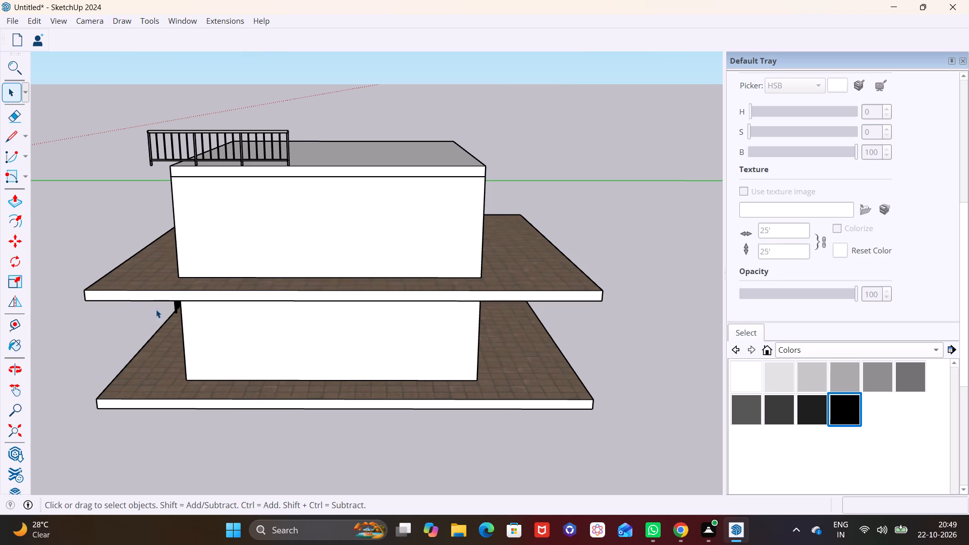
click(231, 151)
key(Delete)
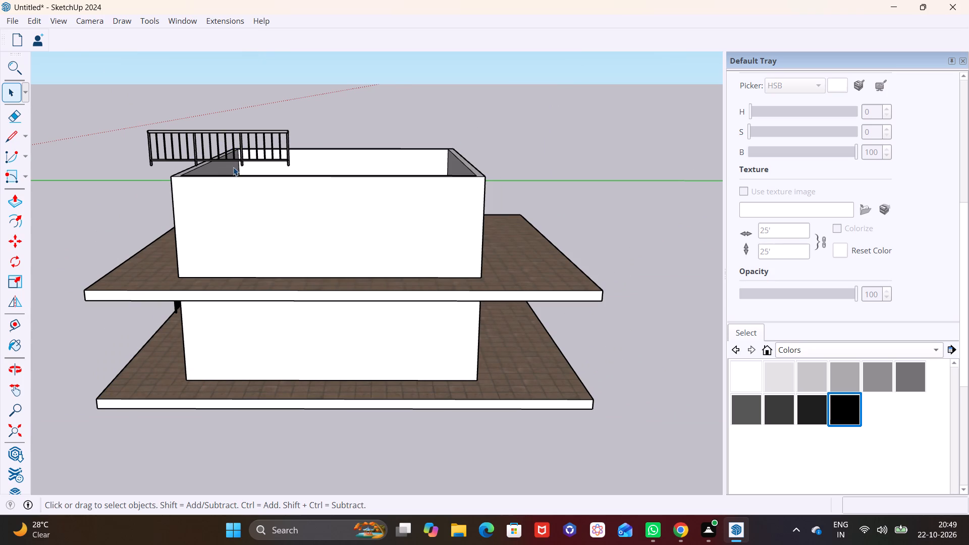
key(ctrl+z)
Delete the railing on the roof and the last remaining railing at the far end of the bottom slab.
click(216, 133)
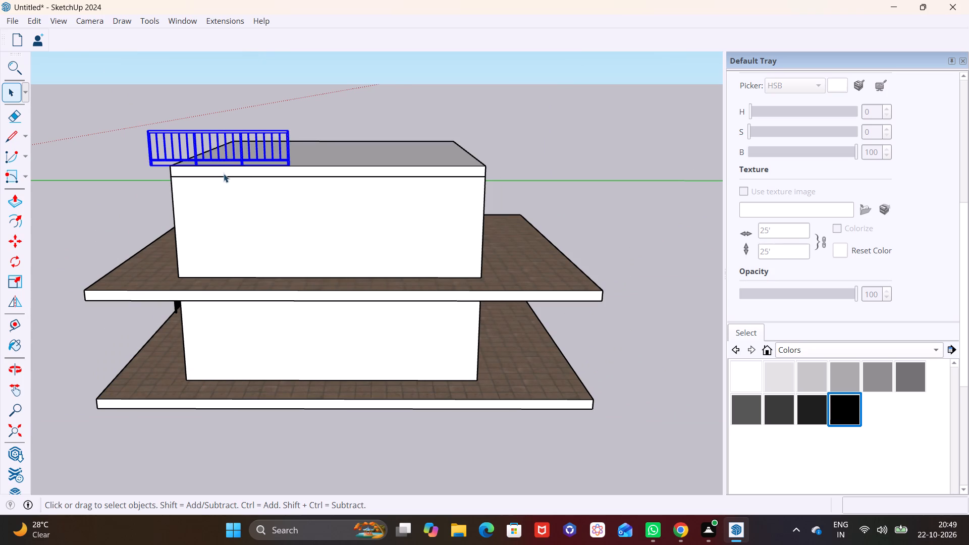
key(Delete)
middle_drag(183, 246, 282, 184)
click(139, 319)
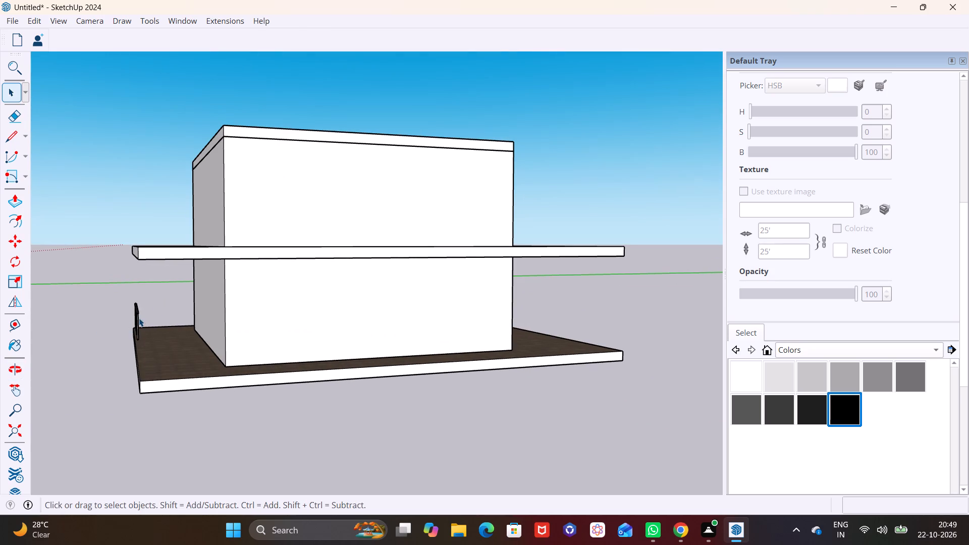
key(Delete)
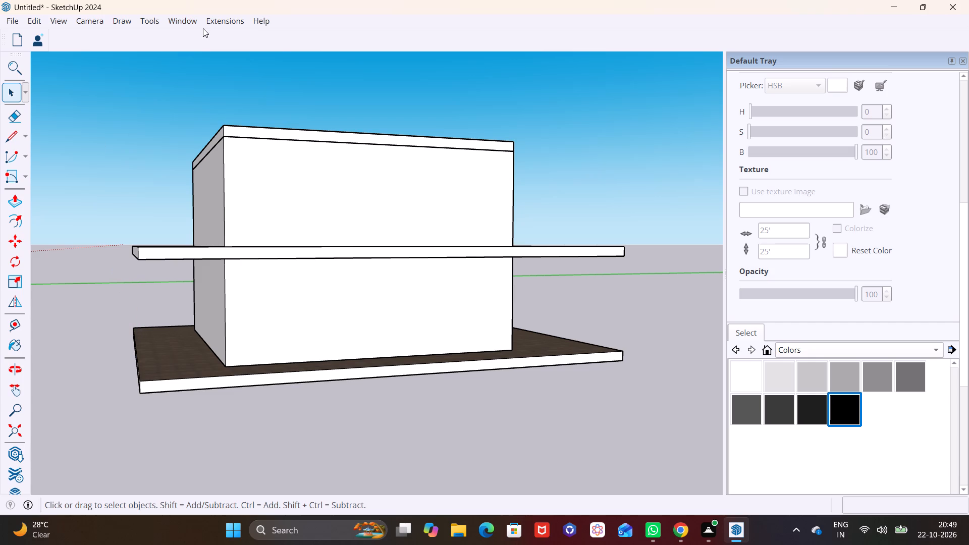
Open 3D Warehouse and look through the railing models for a different railing design.
click(194, 22)
click(212, 120)
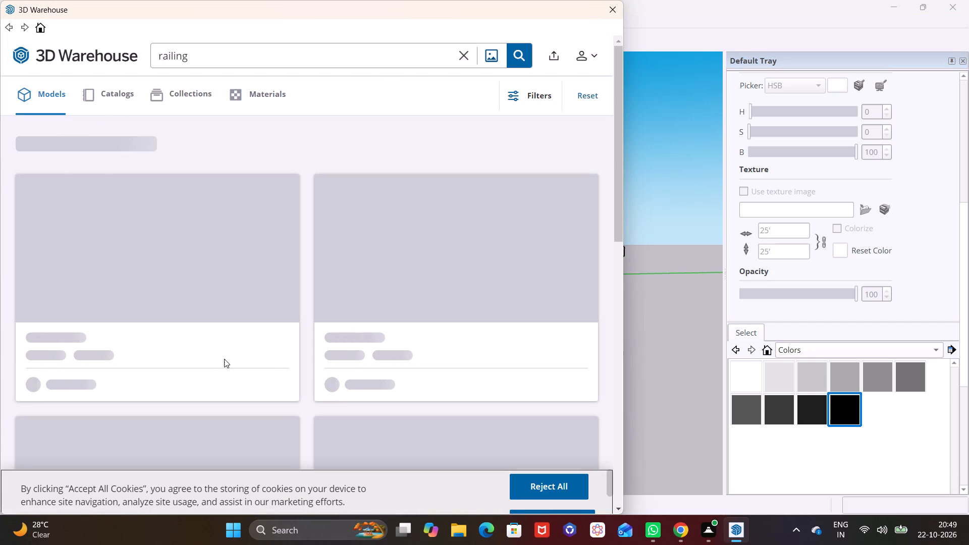
scroll(369, 335, down, 1)
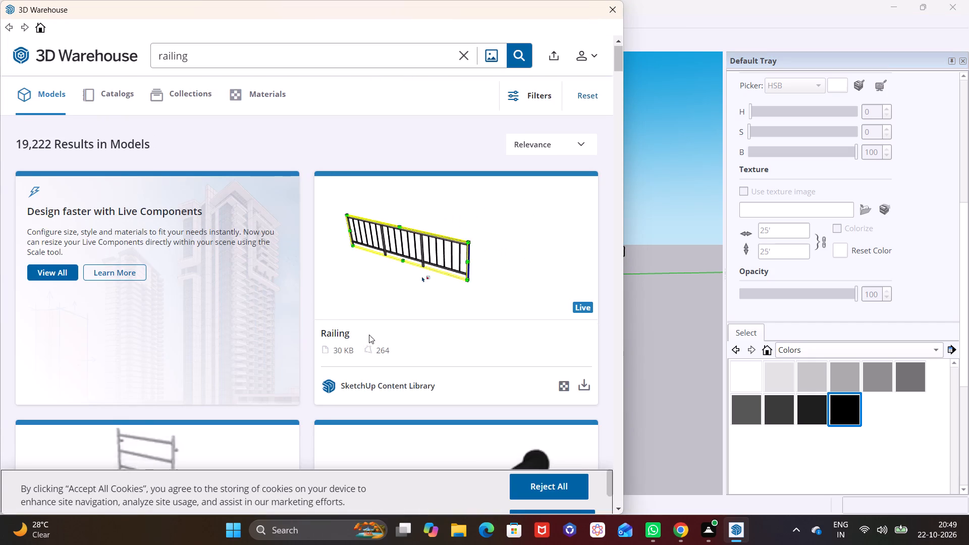
scroll(369, 335, down, 8)
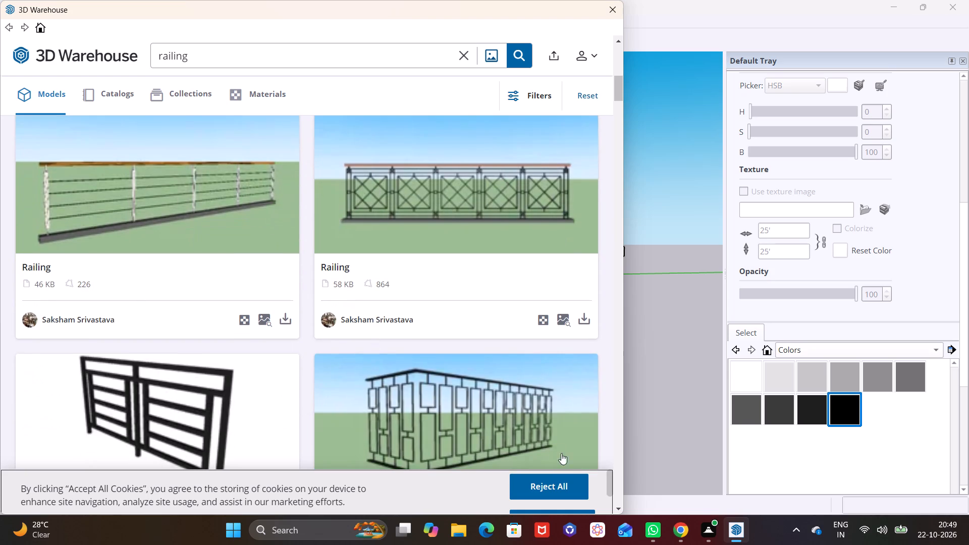
click(619, 511)
click(619, 511)
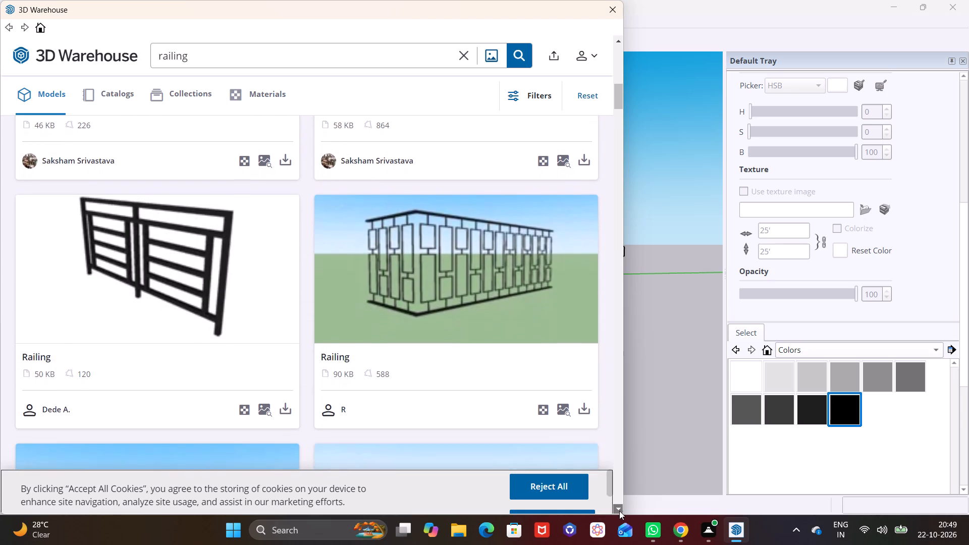
click(619, 511)
click(619, 511)
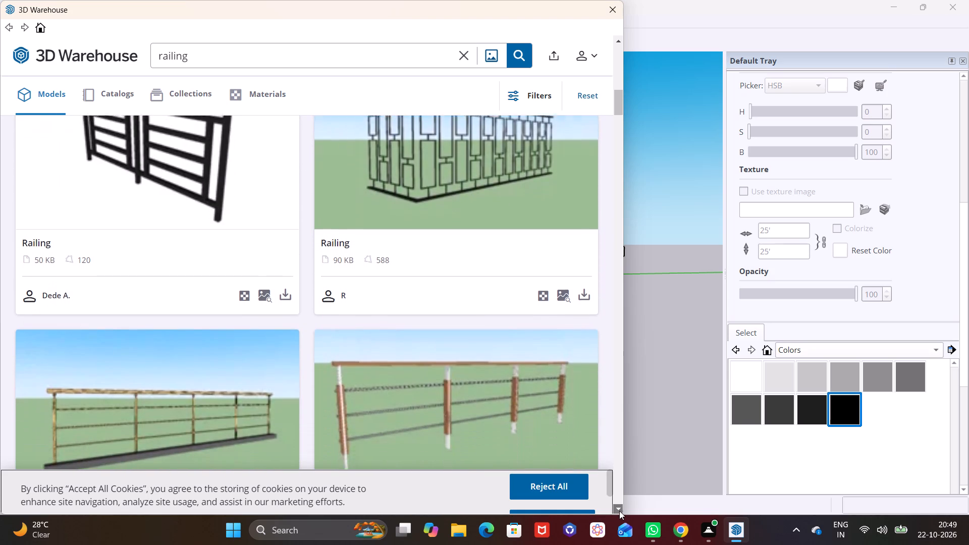
click(619, 511)
click(619, 511)
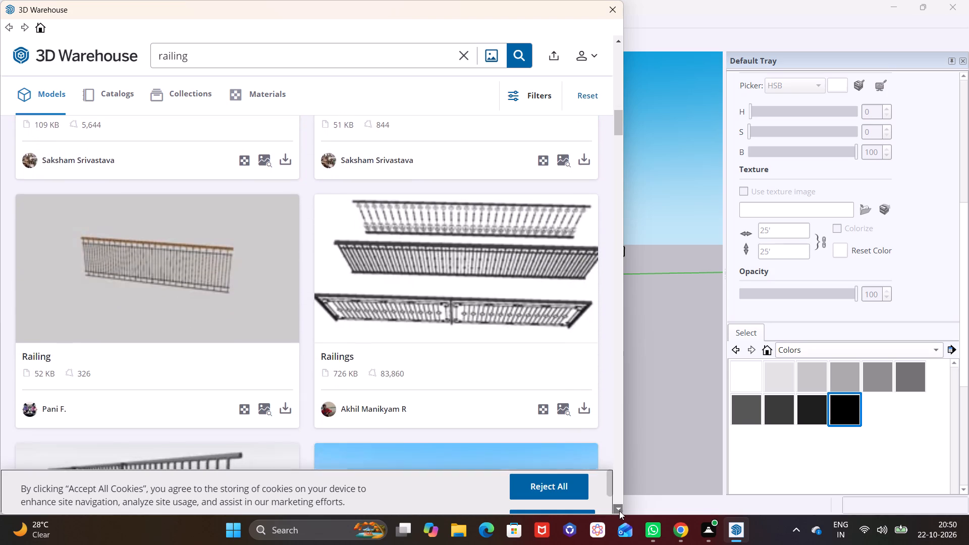
click(619, 511)
click(619, 511)
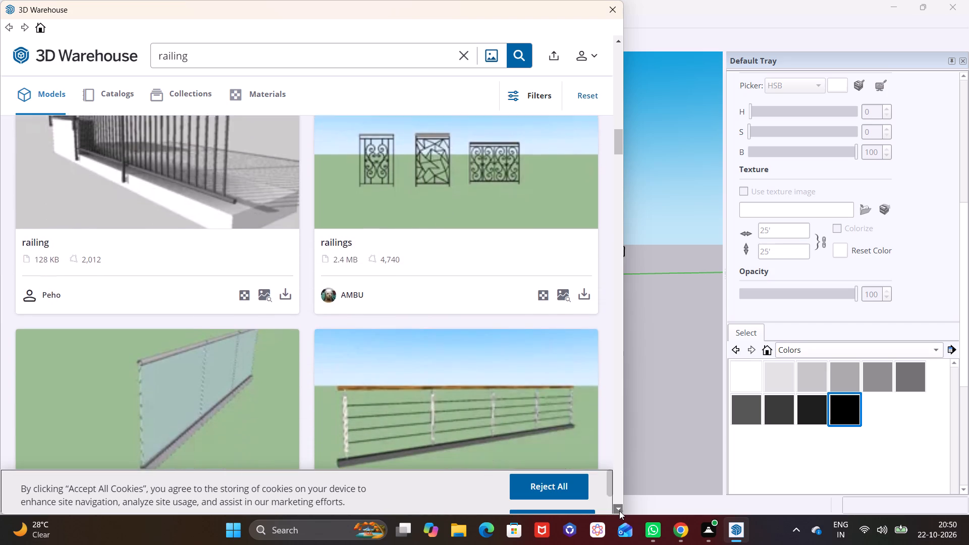
click(619, 511)
click(619, 511)
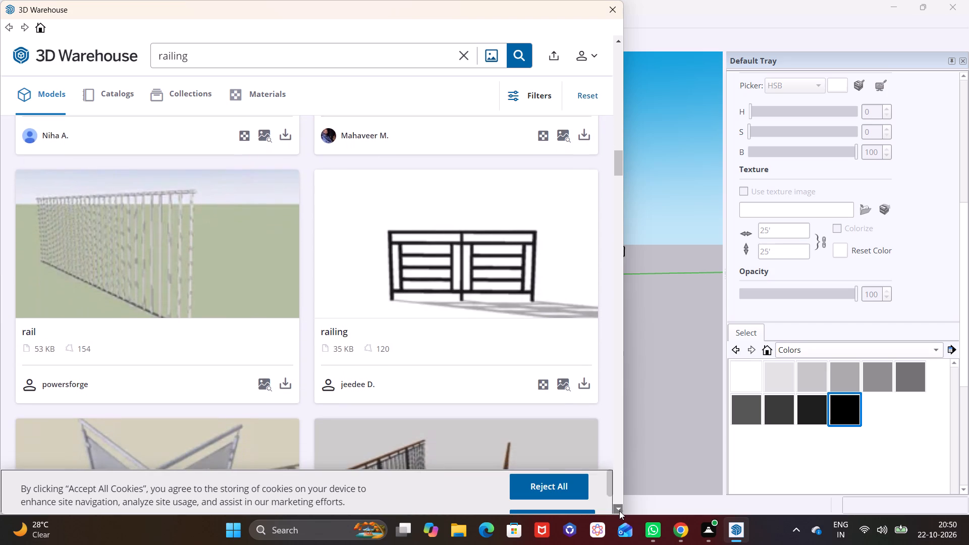
click(619, 511)
drag(619, 511, 623, 514)
Load the 35 KB black two-panel horizontal-bar railing from 3D Warehouse and place it along the bottom slab's edge, ending at the slab corner.
click(579, 328)
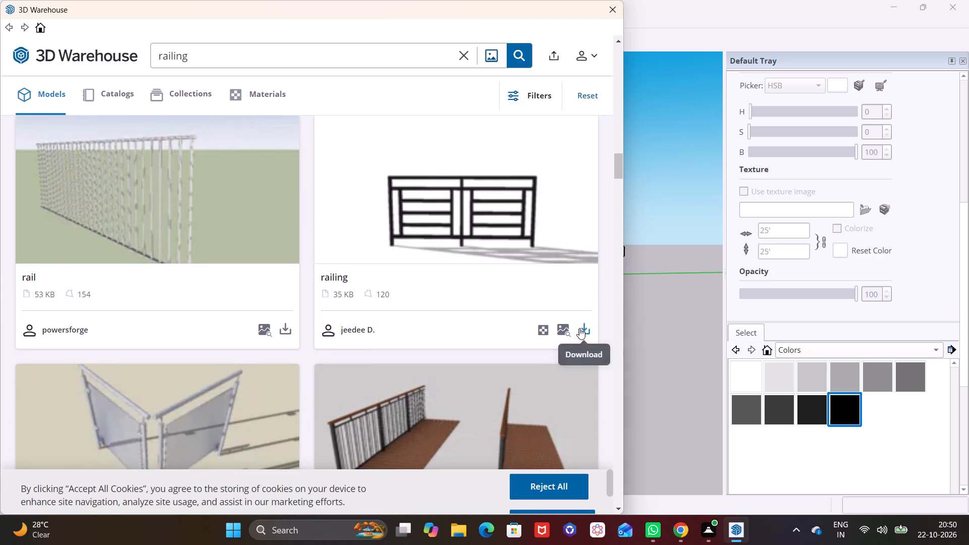
click(283, 276)
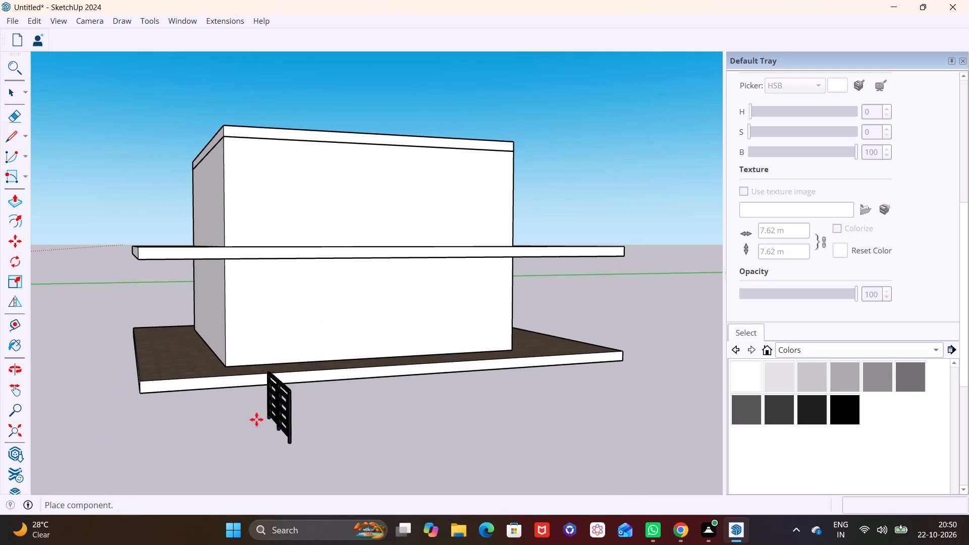
scroll(193, 377, up, 8)
middle_drag(122, 382, 249, 388)
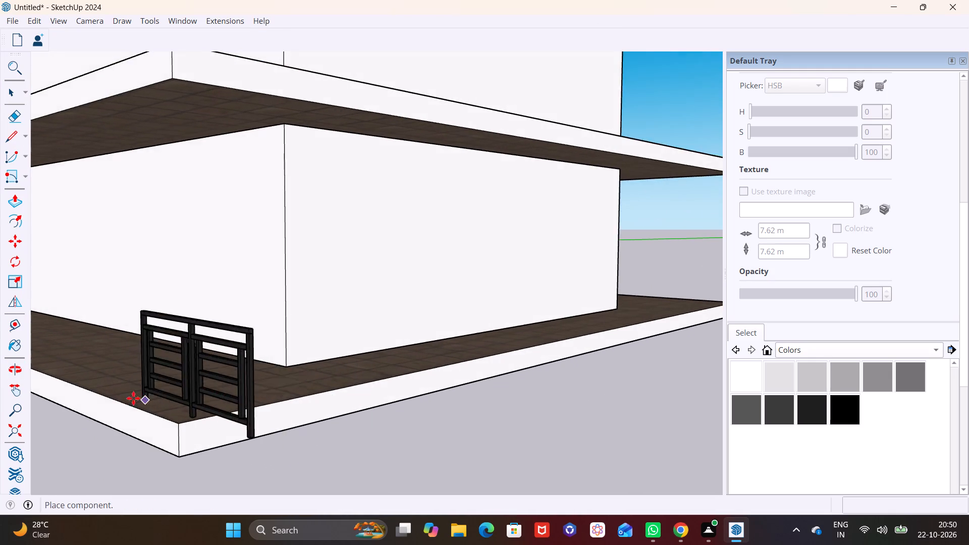
scroll(133, 398, down, 6)
shift+middle_drag(128, 399, 338, 400)
scroll(313, 398, up, 3)
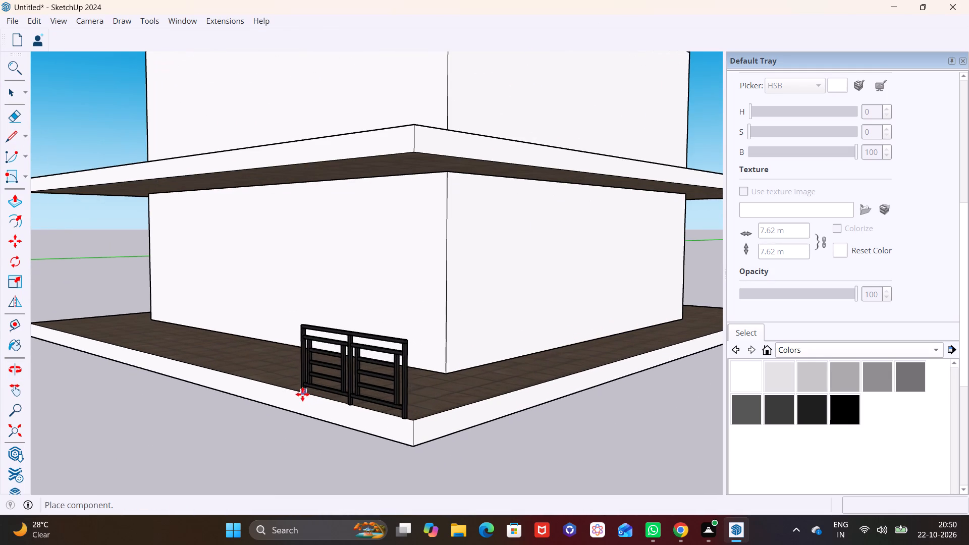
click(313, 390)
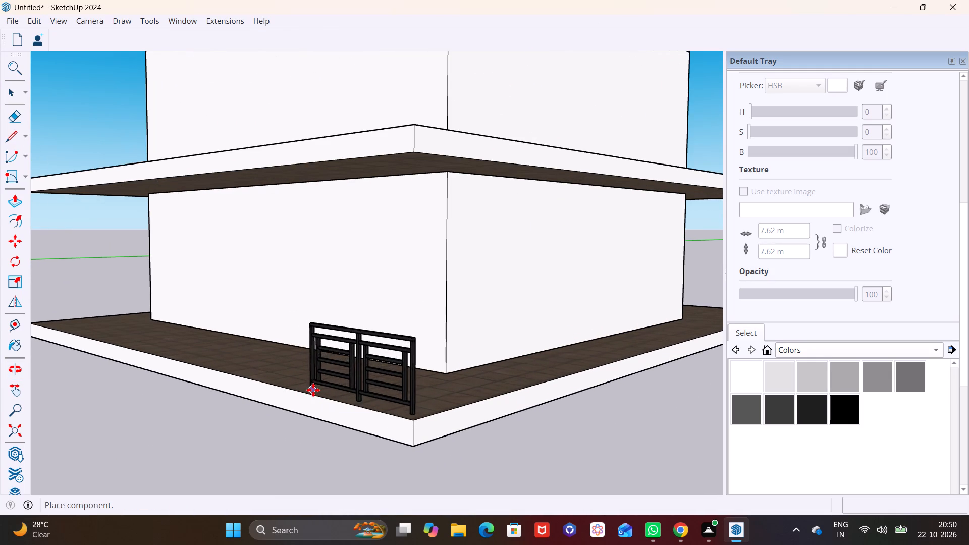
scroll(375, 423, up, 12)
middle_drag(409, 435, 297, 392)
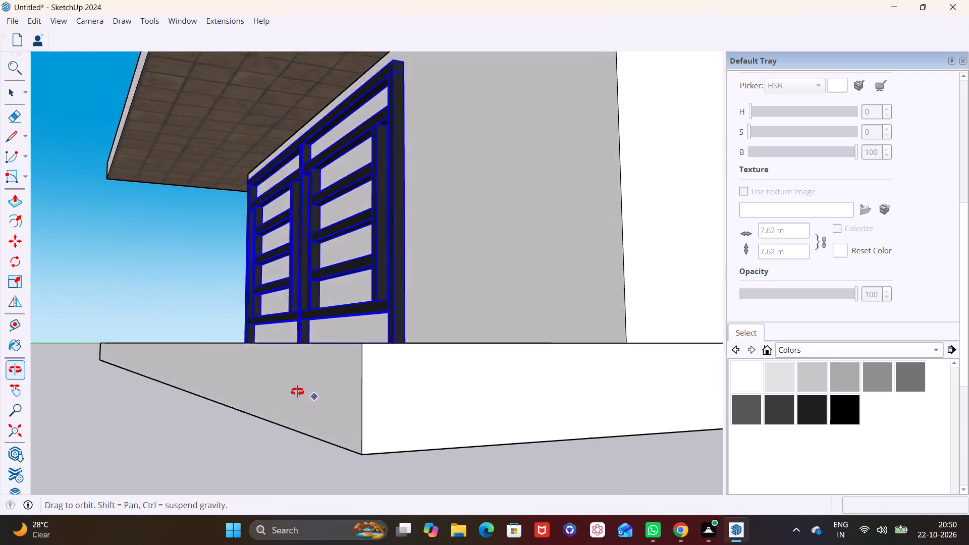
Copy the black two-panel railing about 6' along the bottom slab's edge, end to end with the original at the corner.
middle_drag(297, 392, 165, 454)
scroll(165, 454, down, 4)
middle_drag(178, 454, 592, 408)
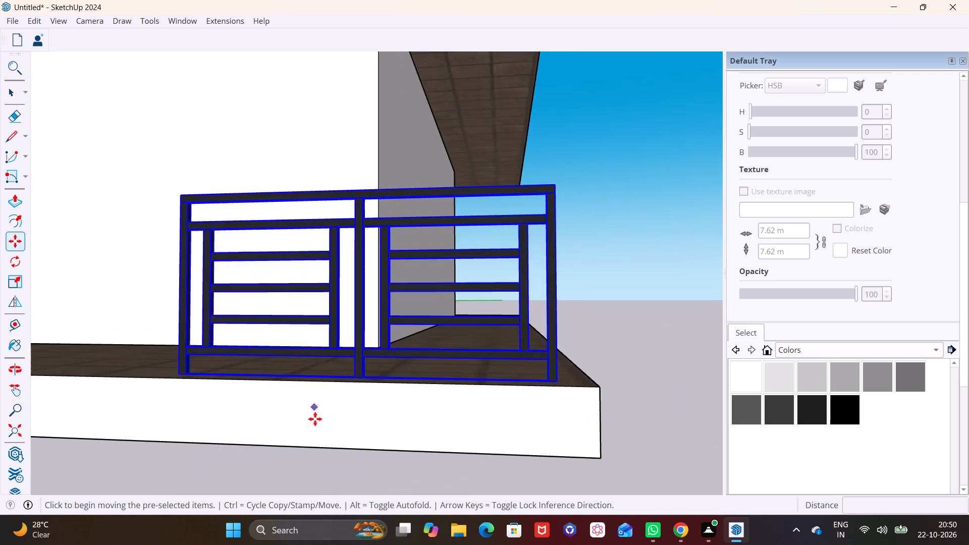
scroll(315, 419, down, 6)
middle_drag(387, 442, 568, 434)
key(m)
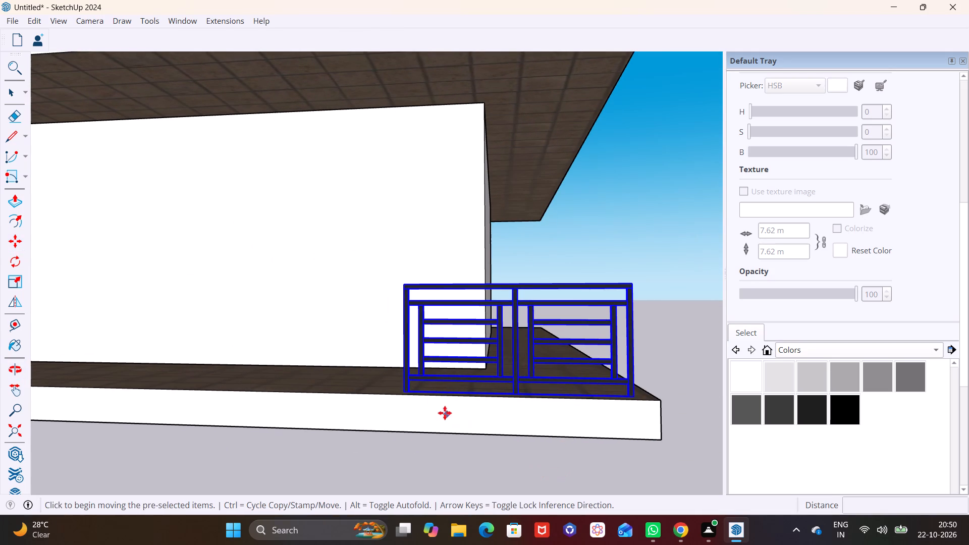
click(405, 391)
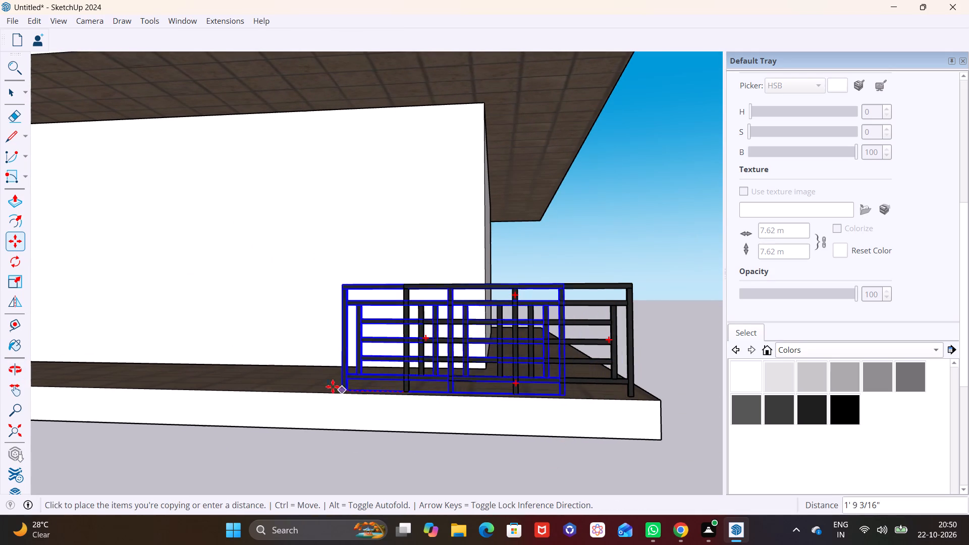
click(200, 382)
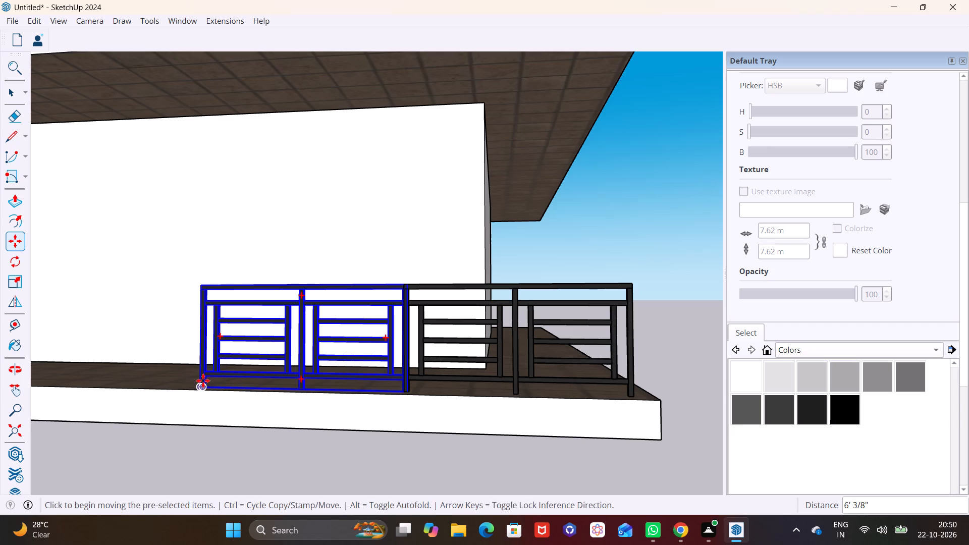
Copy the second railing about 6' 1 1/2" further along the same slab edge to add a third railing.
scroll(272, 389, down, 3)
middle_drag(304, 401, 153, 507)
scroll(340, 394, up, 10)
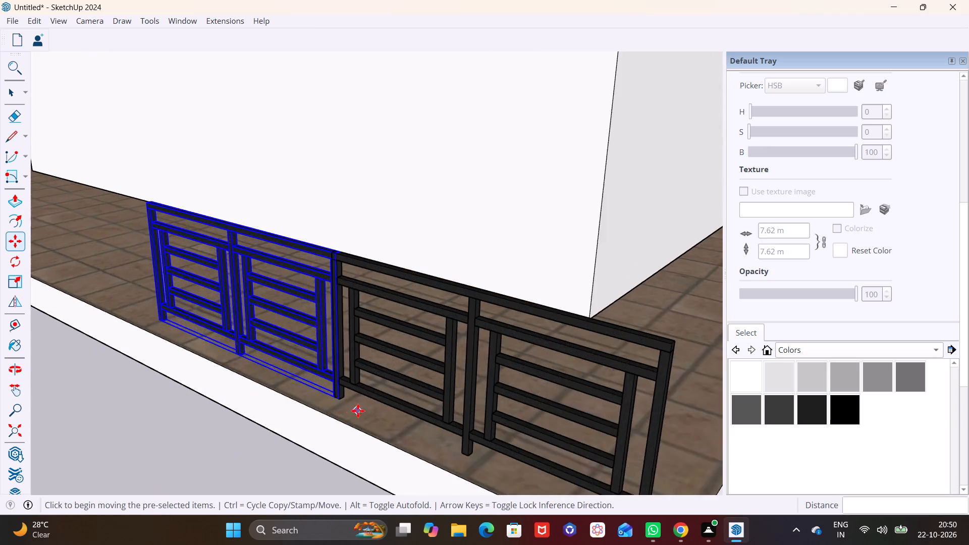
scroll(358, 411, up, 6)
scroll(312, 415, up, 2)
middle_drag(384, 410, 617, 396)
scroll(331, 383, down, 4)
scroll(322, 404, up, 1)
scroll(322, 403, down, 16)
middle_drag(305, 414, 483, 362)
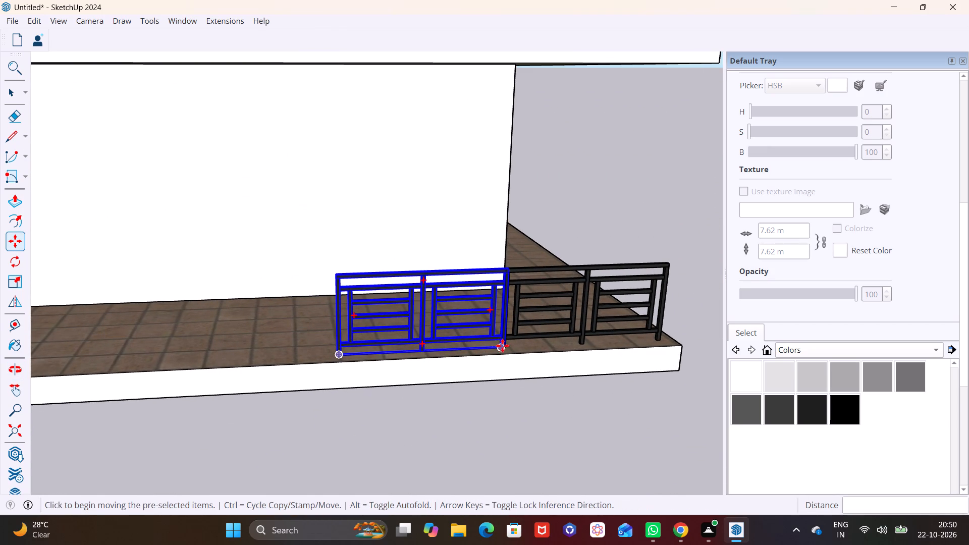
click(503, 346)
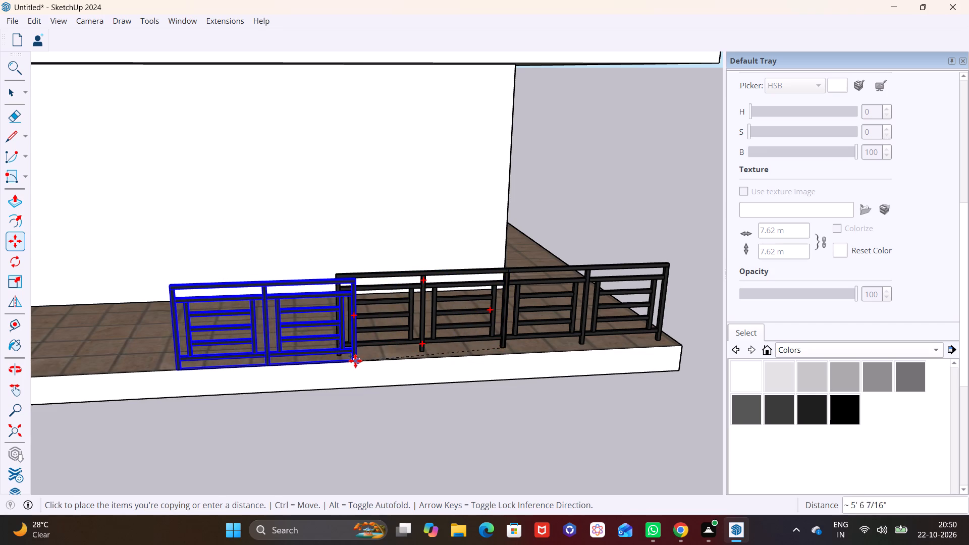
click(338, 357)
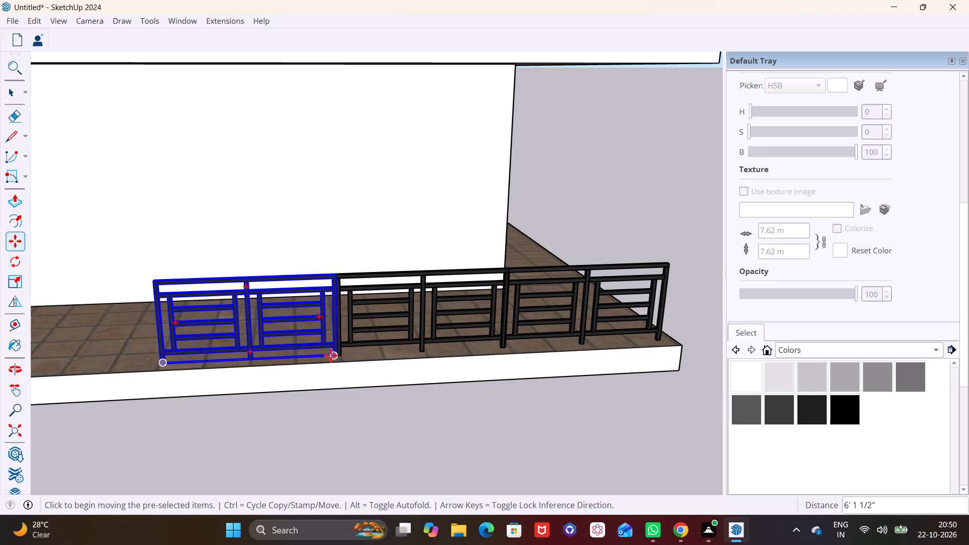
Add two more copies to the row along the bottom slab's edge, each offset 6' from the previous railing.
click(331, 355)
scroll(249, 355, down, 3)
middle_drag(258, 350, 434, 334)
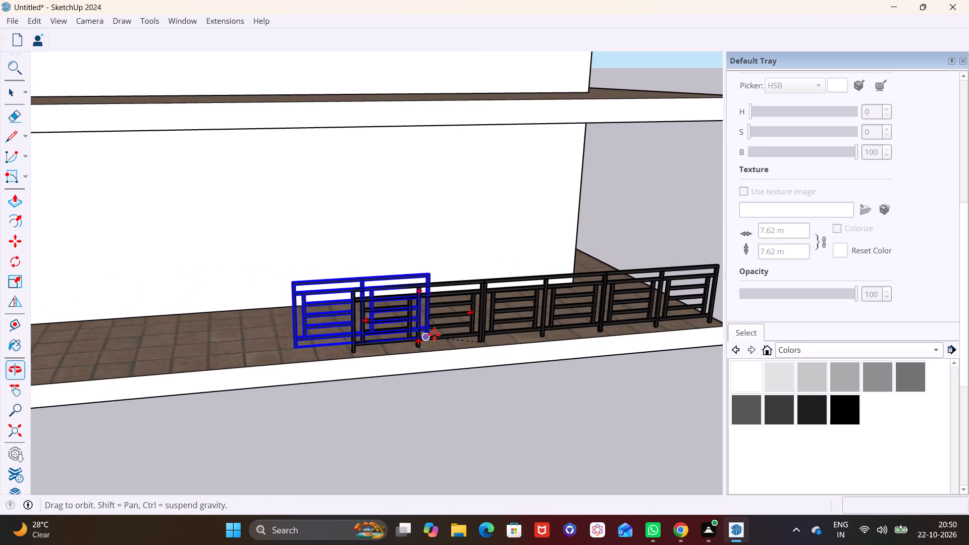
scroll(359, 339, up, 11)
click(351, 362)
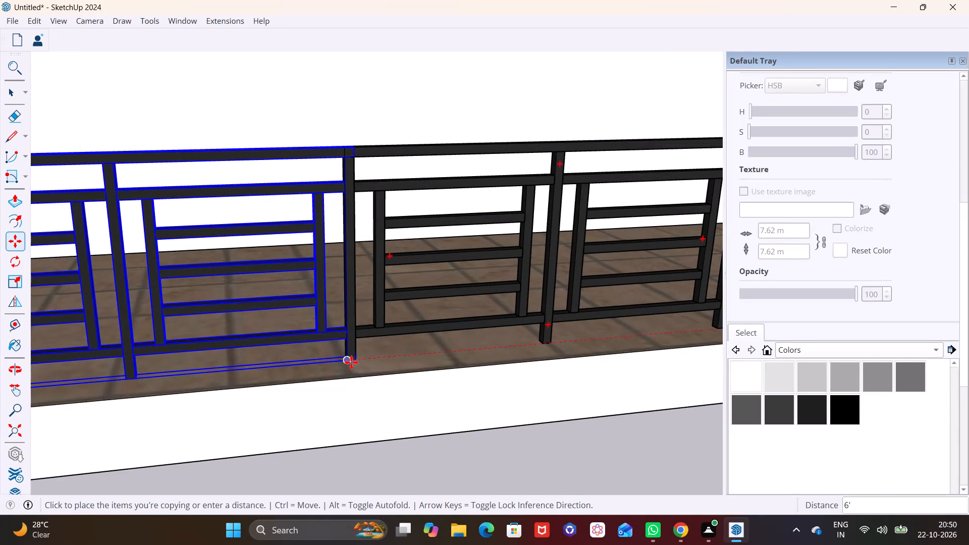
scroll(306, 358, down, 3)
click(342, 356)
scroll(247, 359, down, 2)
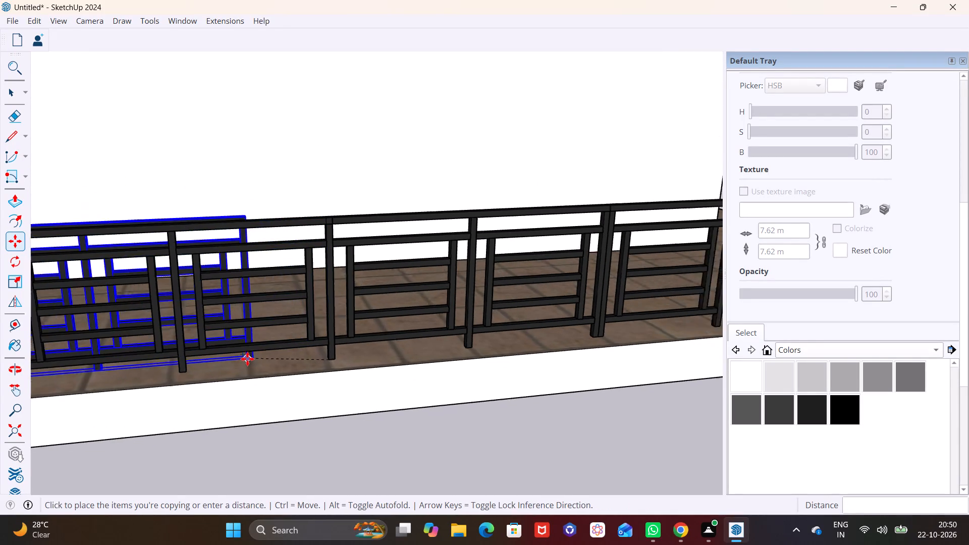
scroll(247, 359, down, 7)
shift+middle_drag(249, 359, 448, 347)
click(350, 360)
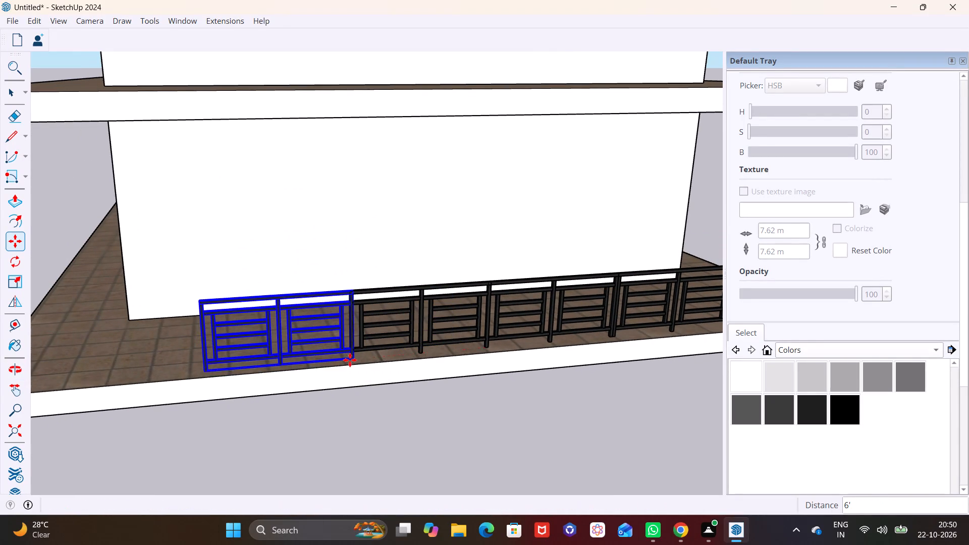
scroll(247, 378, down, 5)
click(367, 414)
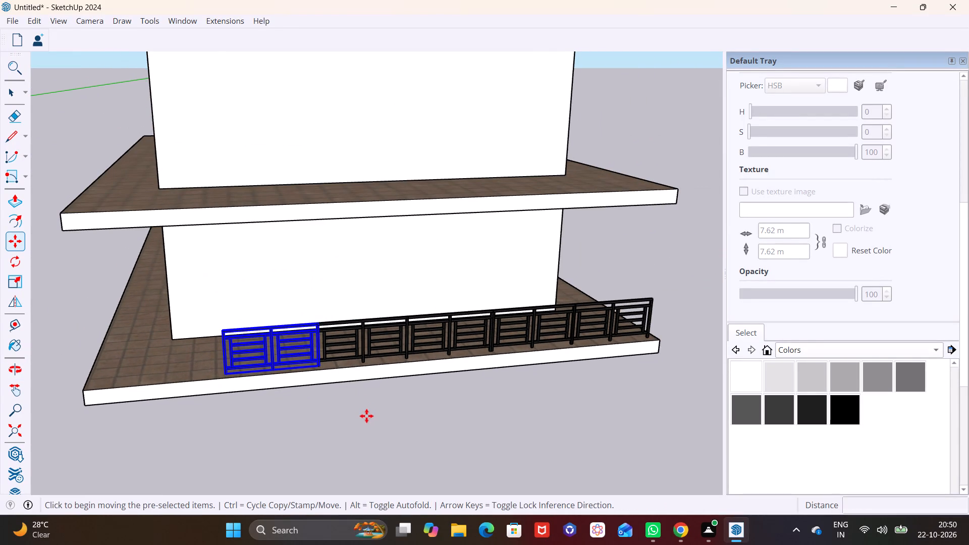
key(space)
click(366, 415)
Select all five railings of the row and move them together slightly outward, closer to the bottom slab's outer edge.
middle_drag(414, 404, 70, 426)
scroll(208, 383, down, 2)
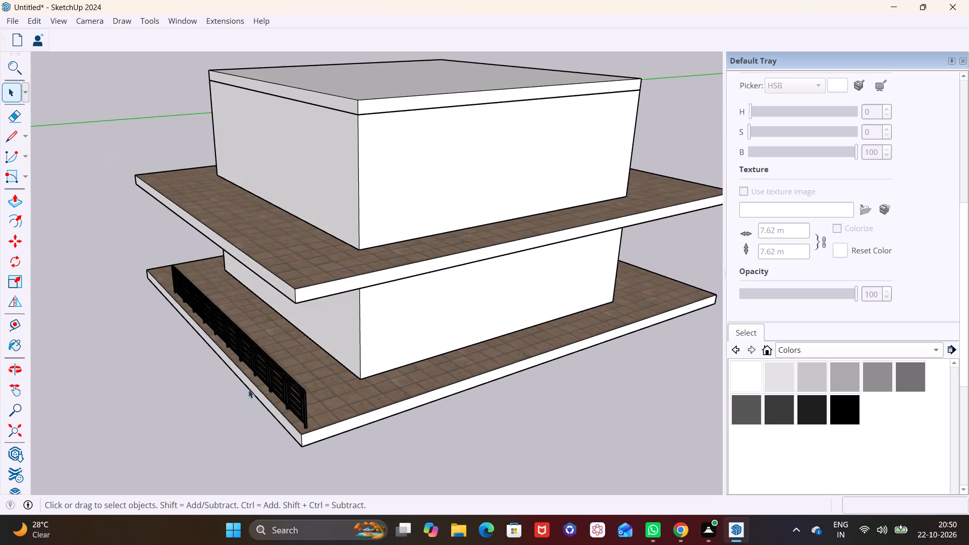
scroll(274, 401, down, 2)
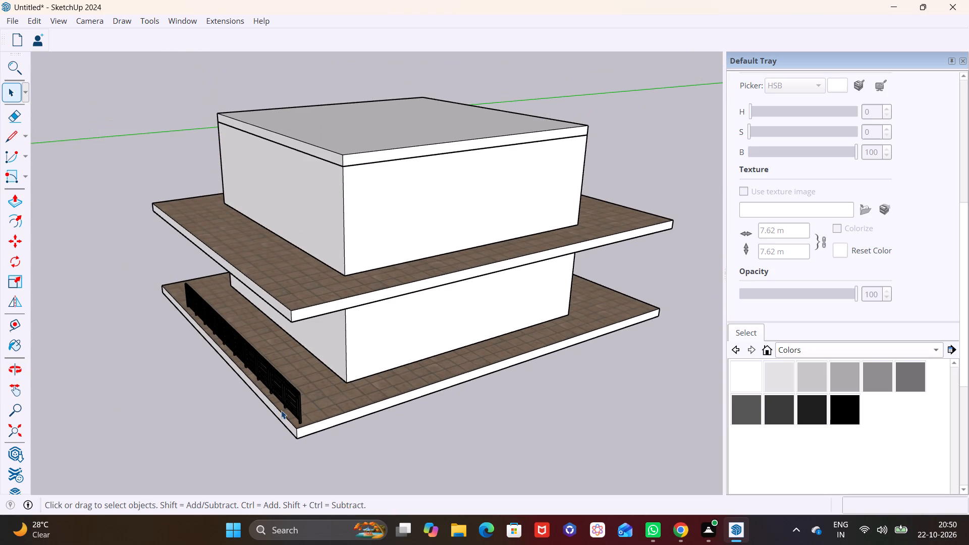
scroll(281, 410, up, 11)
shift+middle_drag(283, 408, 340, 374)
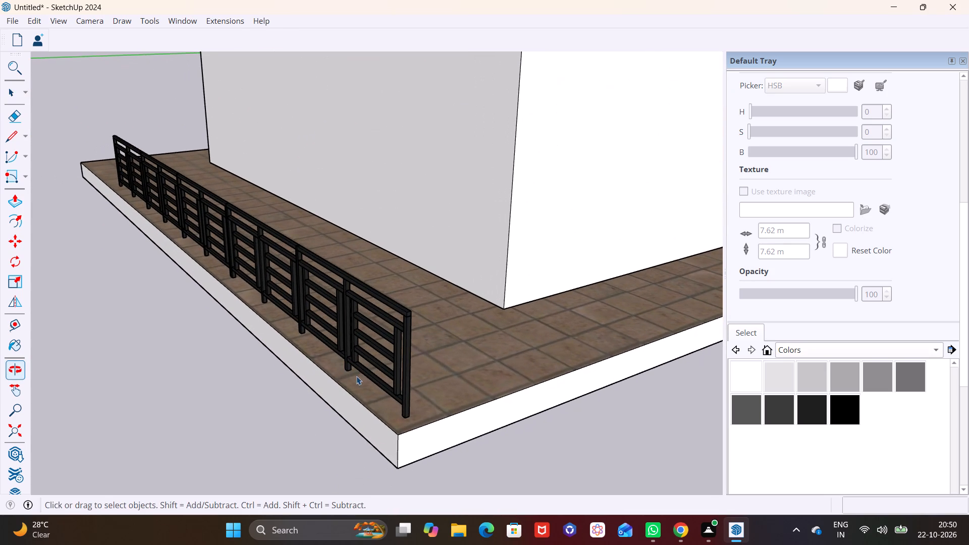
click(364, 372)
ctrl+click(285, 308)
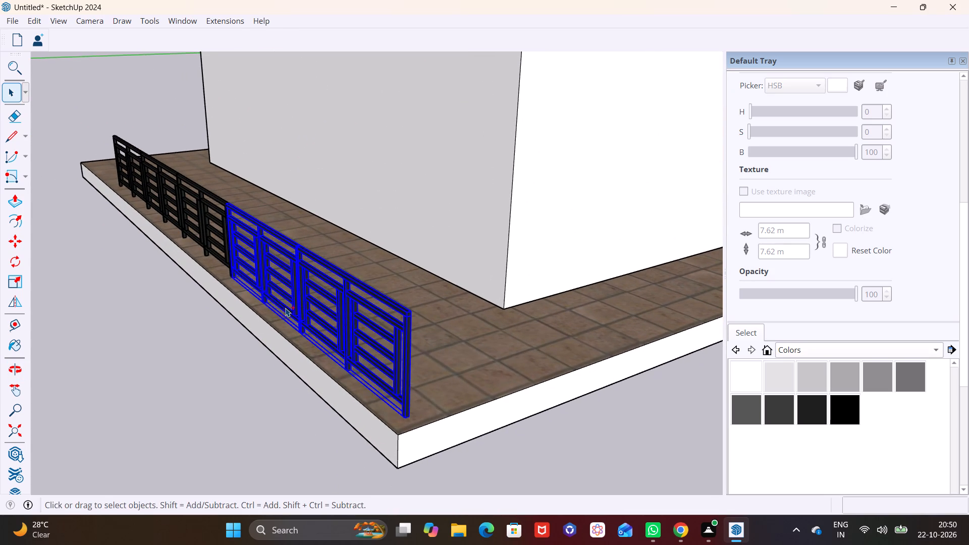
ctrl+click(220, 258)
ctrl+click(163, 205)
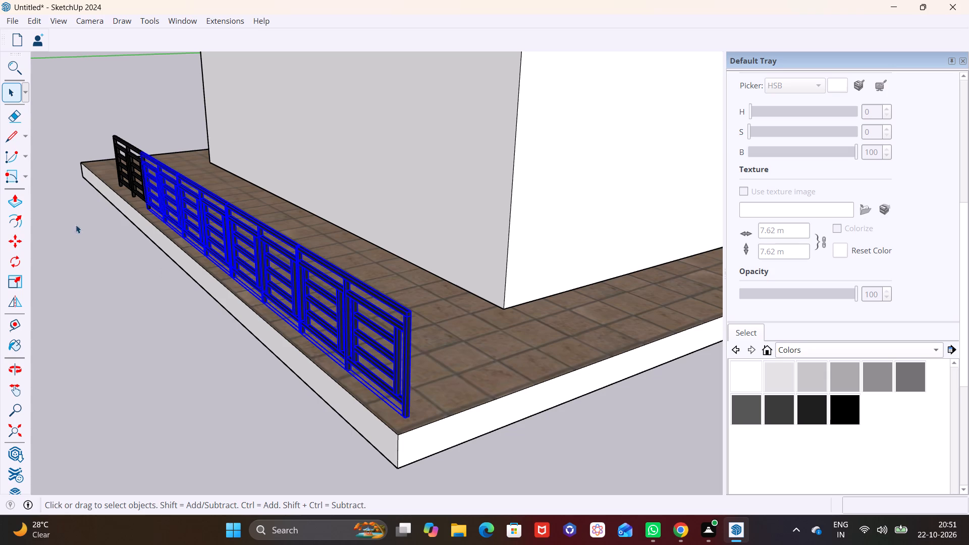
ctrl+click(139, 178)
scroll(352, 340, up, 6)
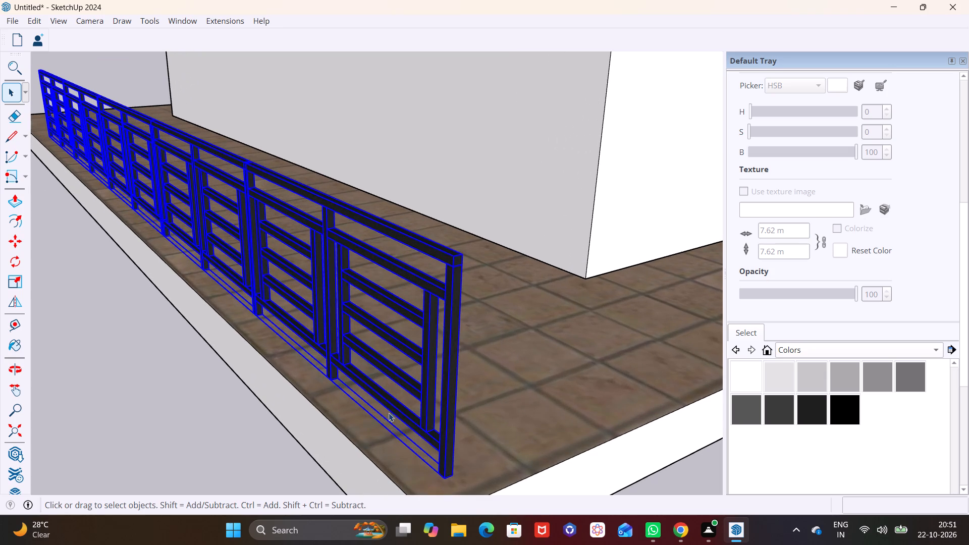
key(m)
shift+middle_drag(439, 459, 414, 399)
scroll(391, 415, up, 5)
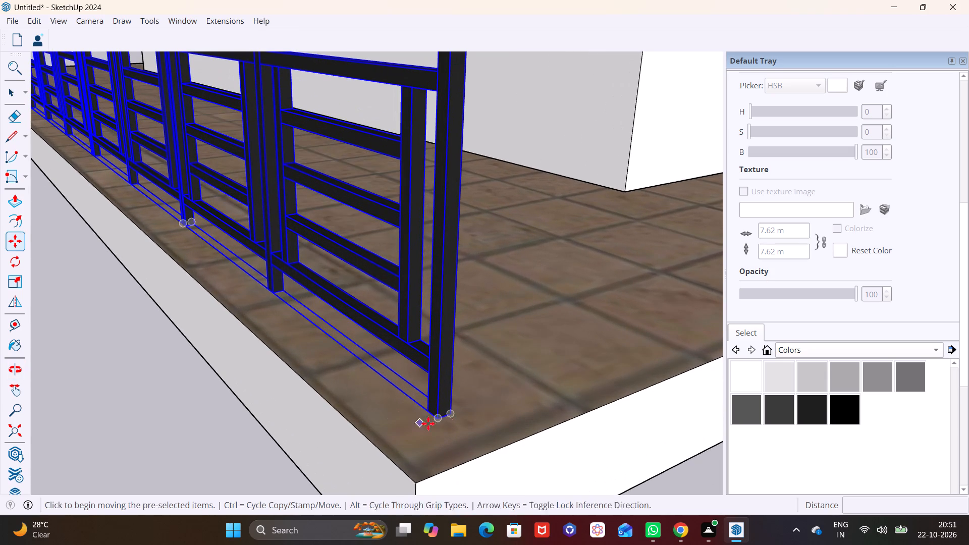
click(438, 416)
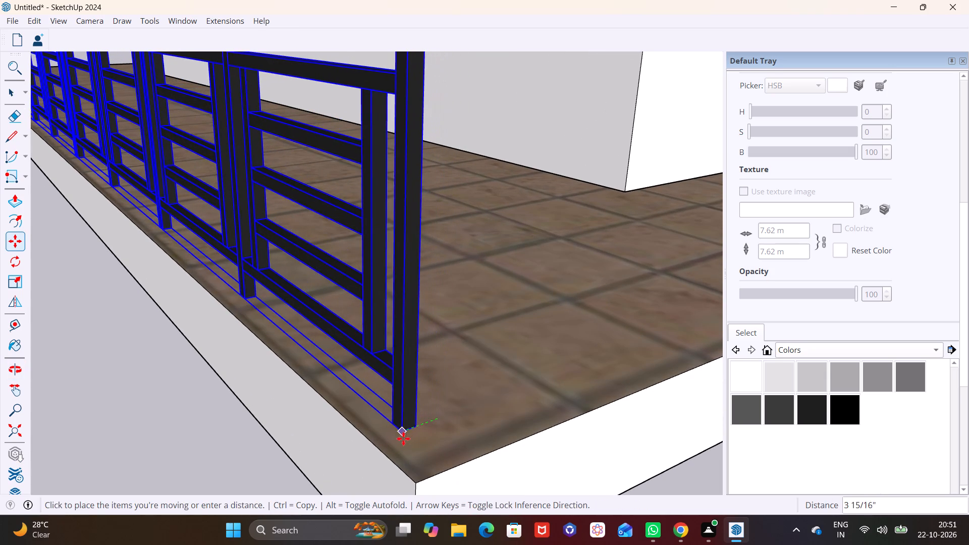
click(399, 442)
key(space)
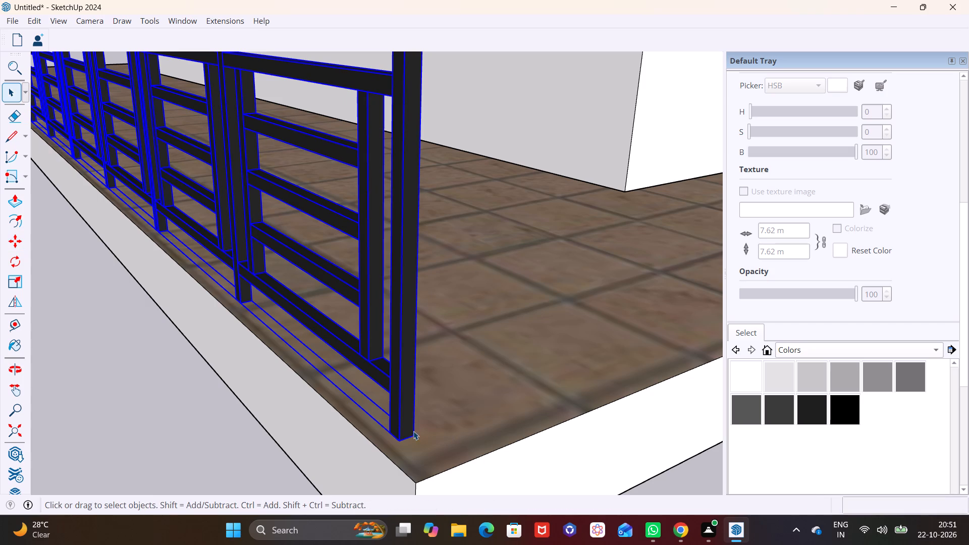
click(456, 404)
Copy the railing nearest the slab corner about 3' 3" inward along the adjoining side of the bottom slab.
scroll(458, 404, down, 14)
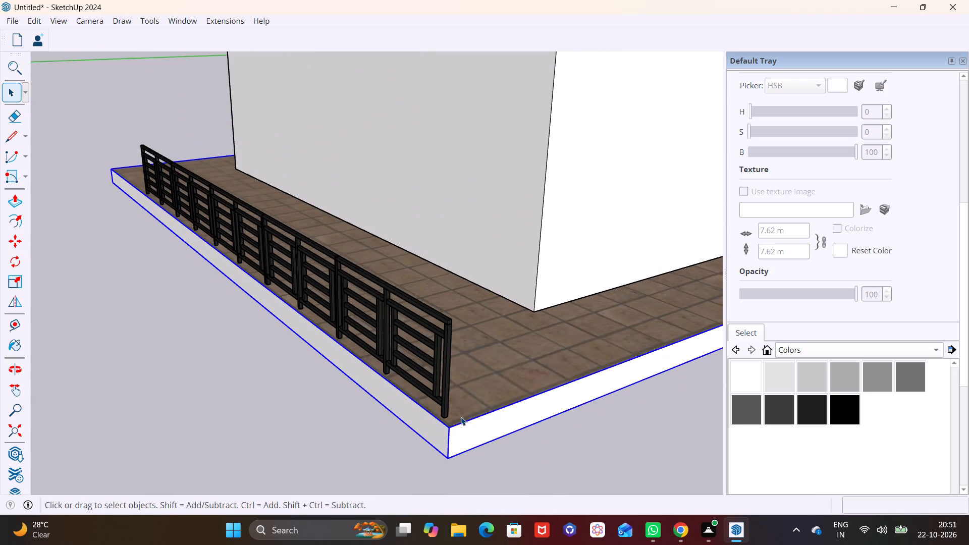
middle_drag(461, 417, 299, 384)
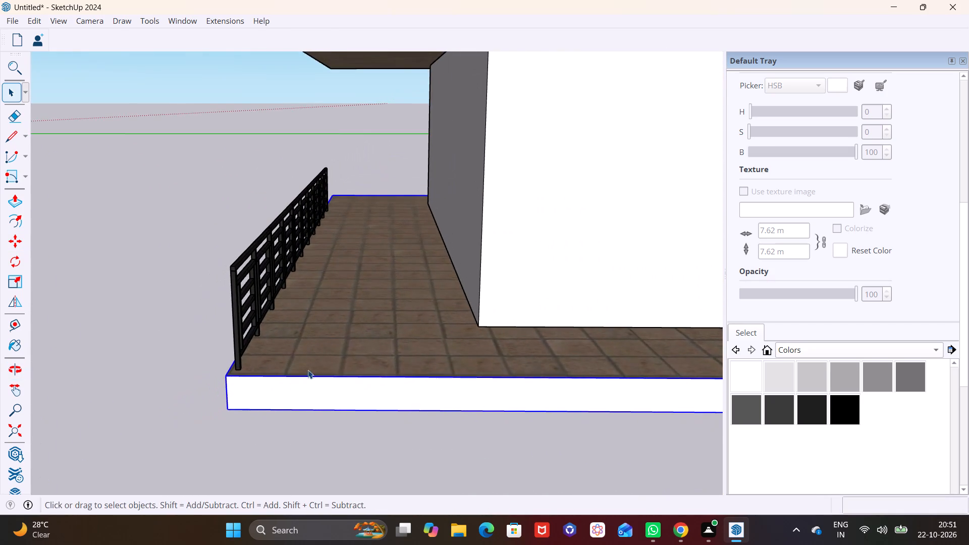
scroll(312, 361, down, 9)
shift+middle_drag(325, 338, 299, 345)
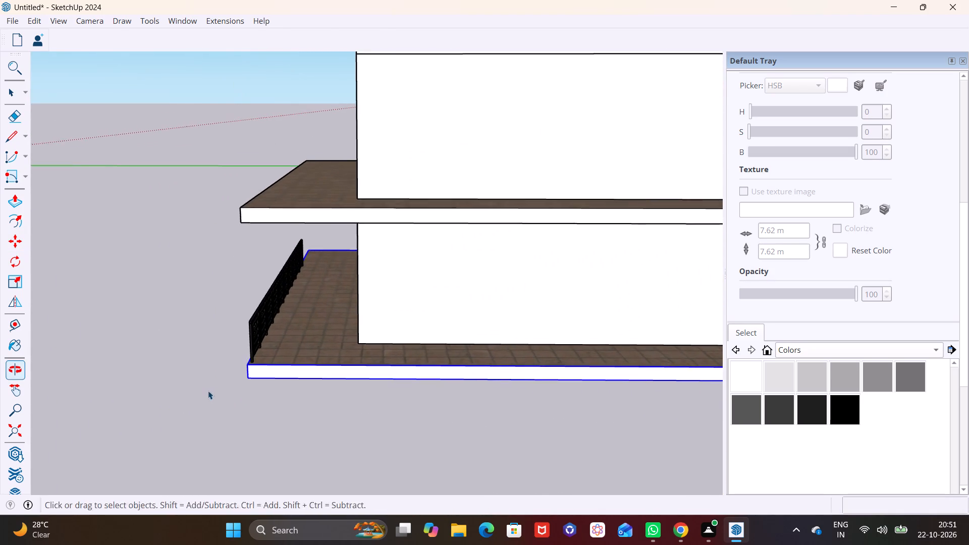
middle_drag(213, 391, 304, 390)
click(349, 341)
click(339, 341)
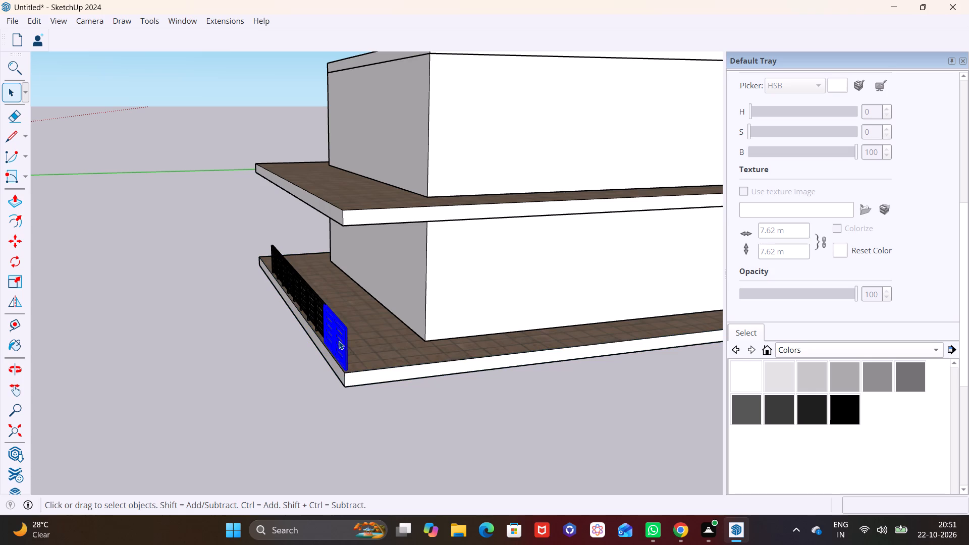
key(m)
click(346, 370)
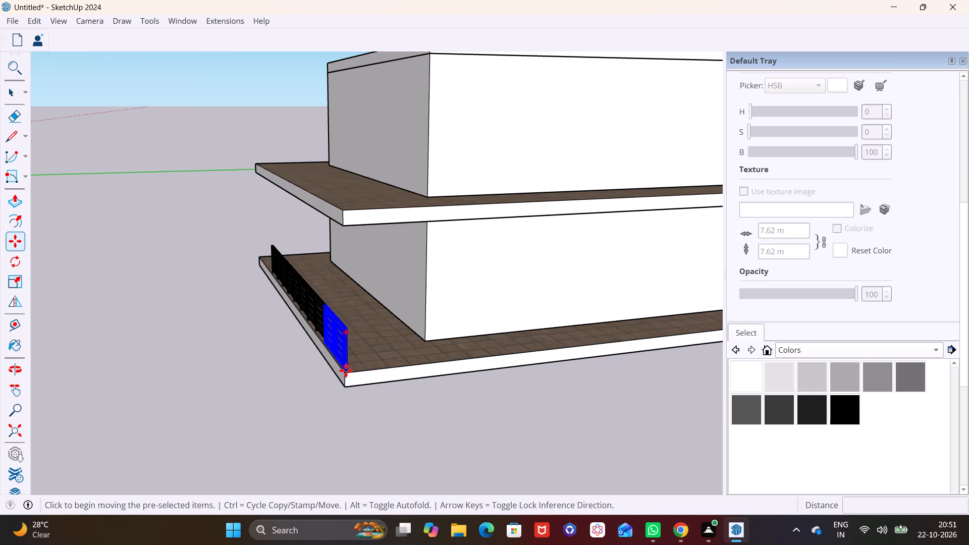
click(390, 358)
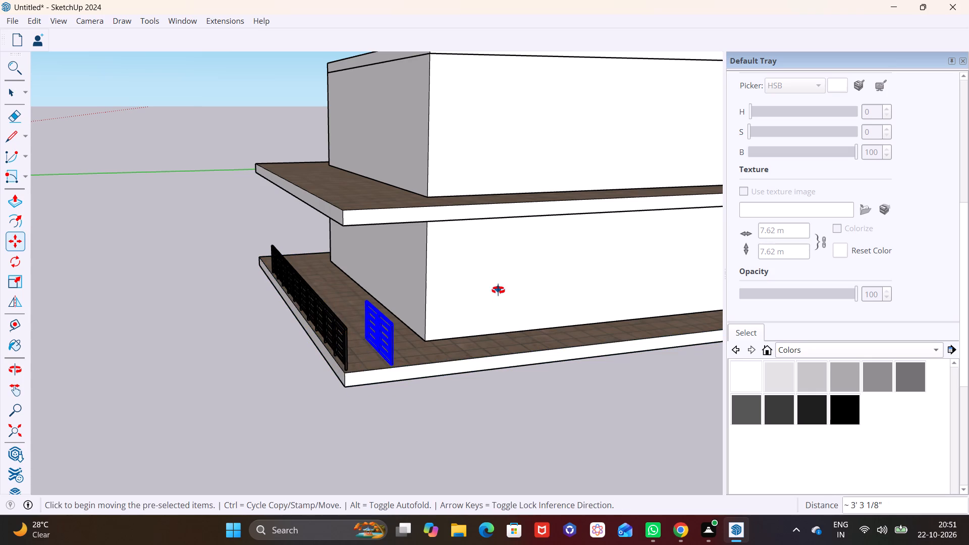
Rotate the copied railing on the slab surface so it runs parallel to the adjoining slab edge.
middle_drag(498, 290, 427, 401)
shift+middle_drag(389, 414, 415, 339)
scroll(376, 336, up, 3)
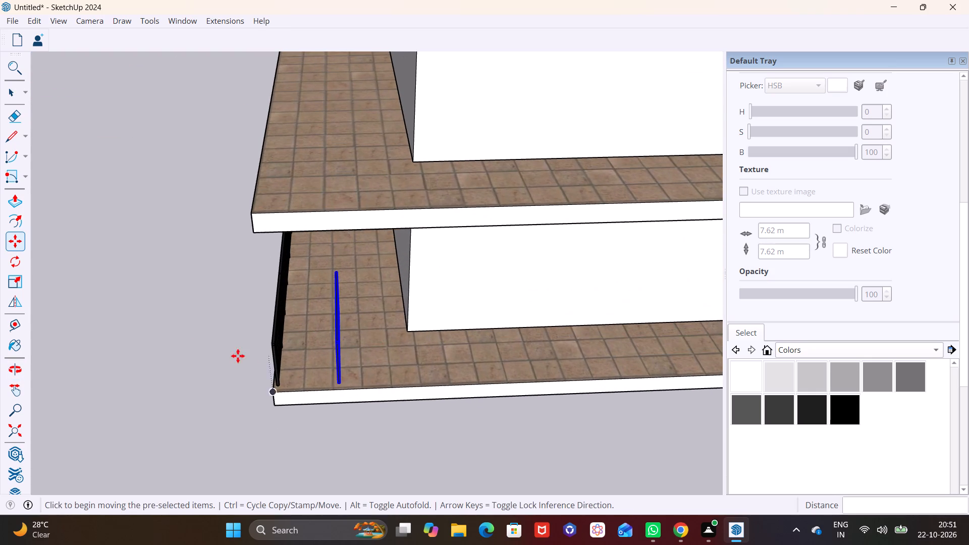
click(17, 265)
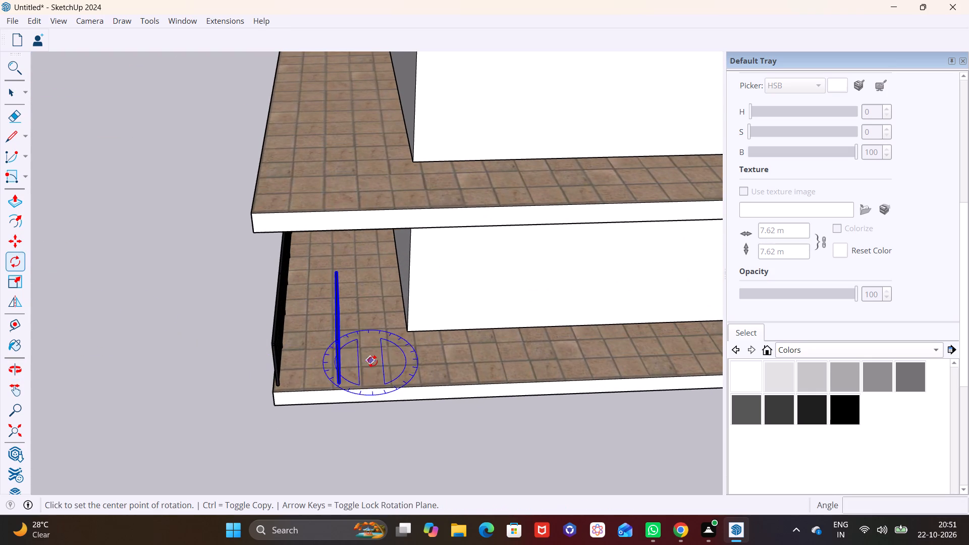
click(379, 361)
click(443, 361)
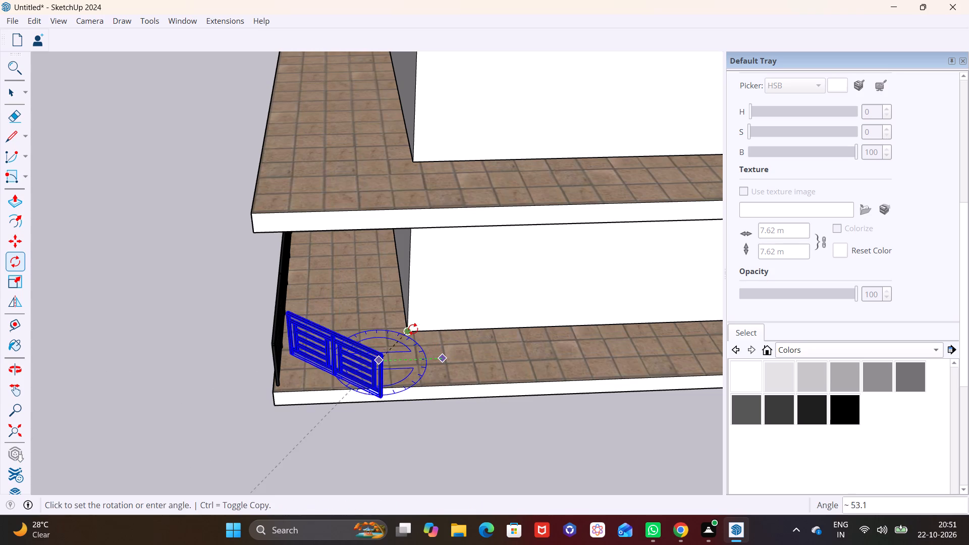
click(378, 307)
Move the rotated railing by its bottom corner to the slab corner, so it meets the end post of the row.
scroll(359, 401, up, 3)
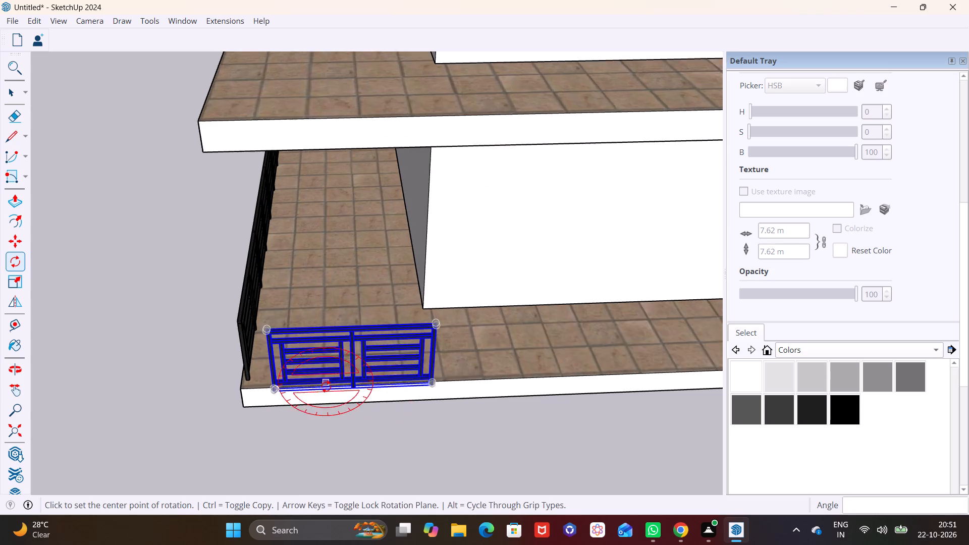
scroll(326, 387, up, 6)
key(m)
middle_drag(296, 406, 398, 356)
scroll(329, 350, up, 3)
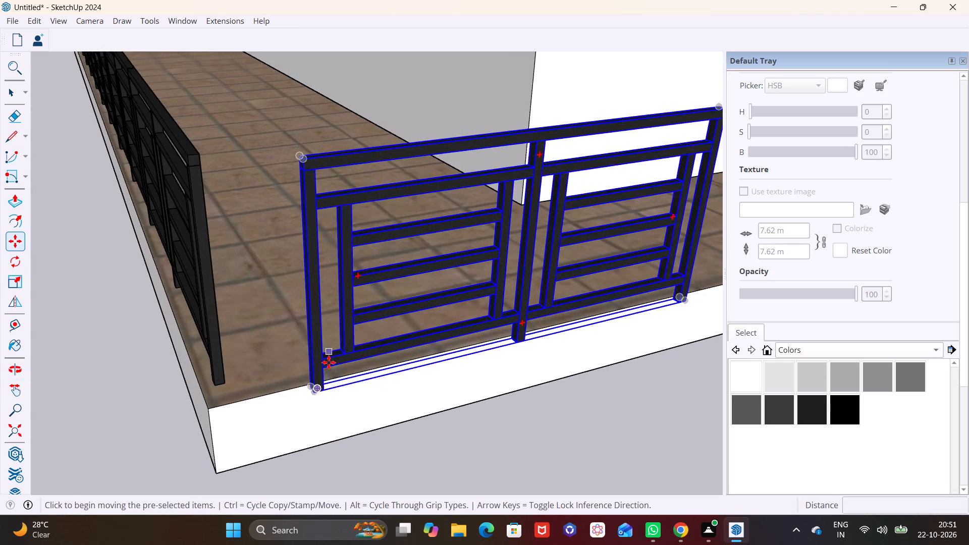
scroll(329, 362, up, 3)
click(313, 395)
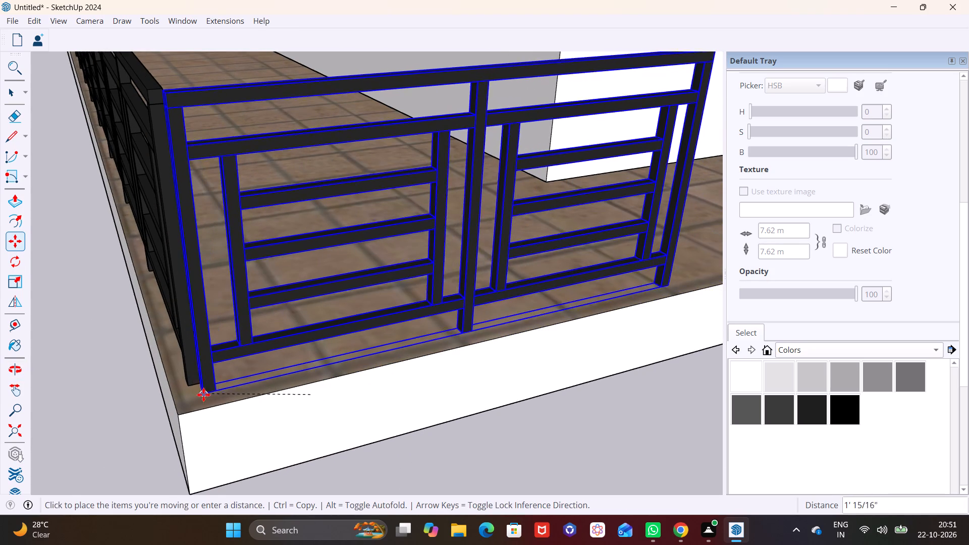
click(191, 397)
middle_drag(257, 394, 469, 341)
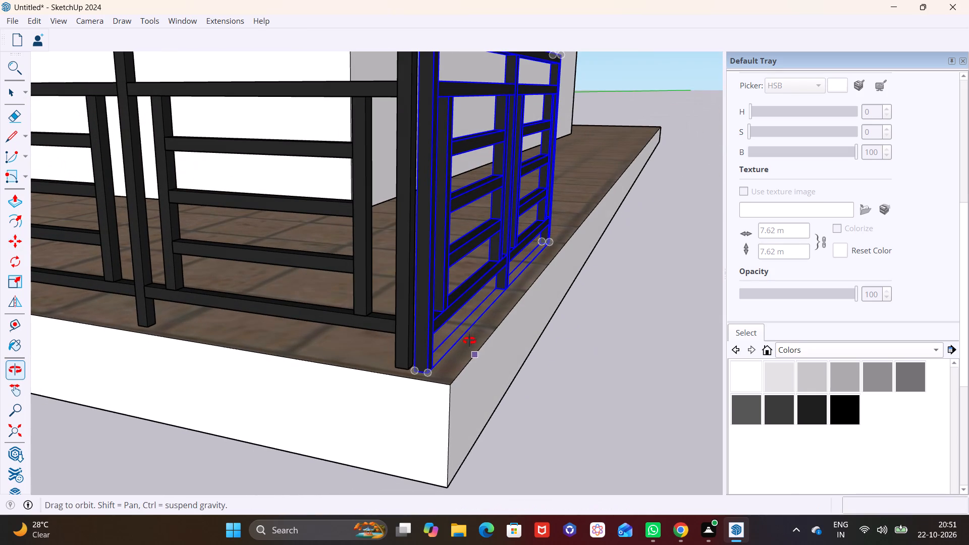
Copy the corner railing twice, end to end, along the adjoining edge of the bottom slab, starting each copy at the previous end post.
key(space)
click(615, 141)
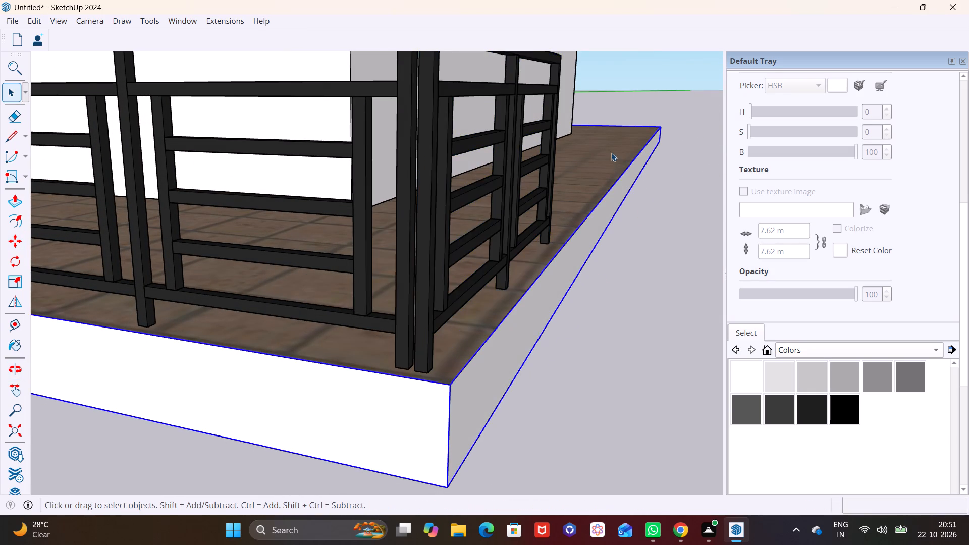
scroll(612, 187, down, 2)
middle_drag(593, 226, 326, 273)
scroll(331, 263, down, 9)
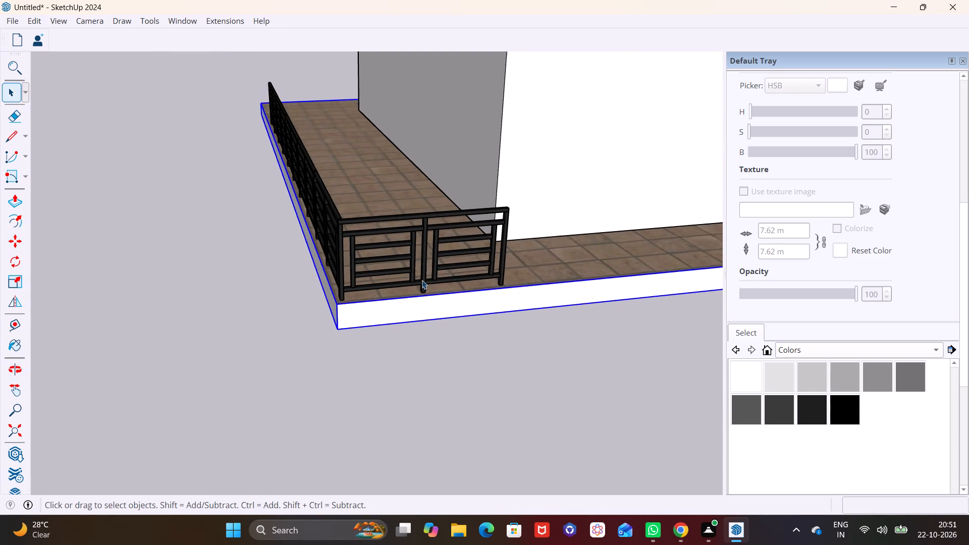
shift+middle_drag(435, 275, 231, 324)
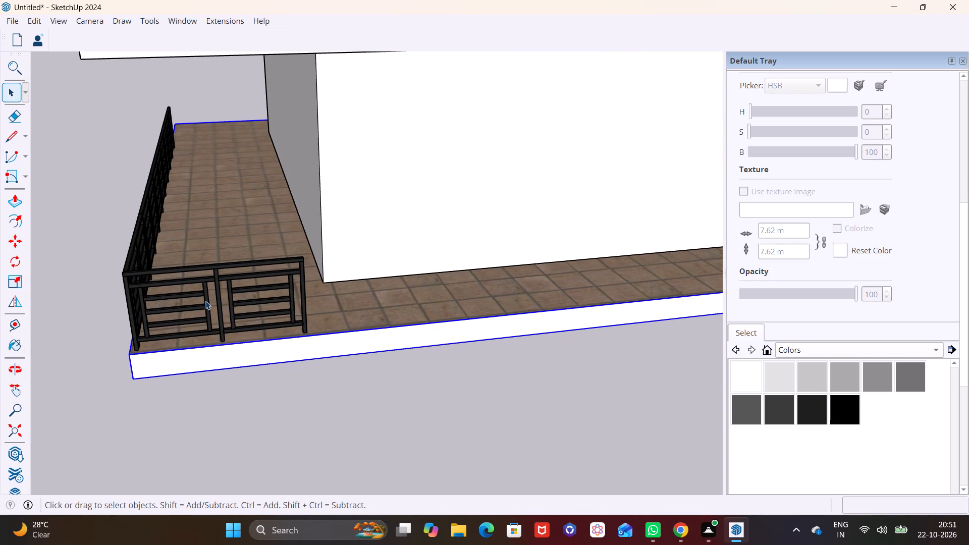
click(205, 301)
key(m)
click(137, 351)
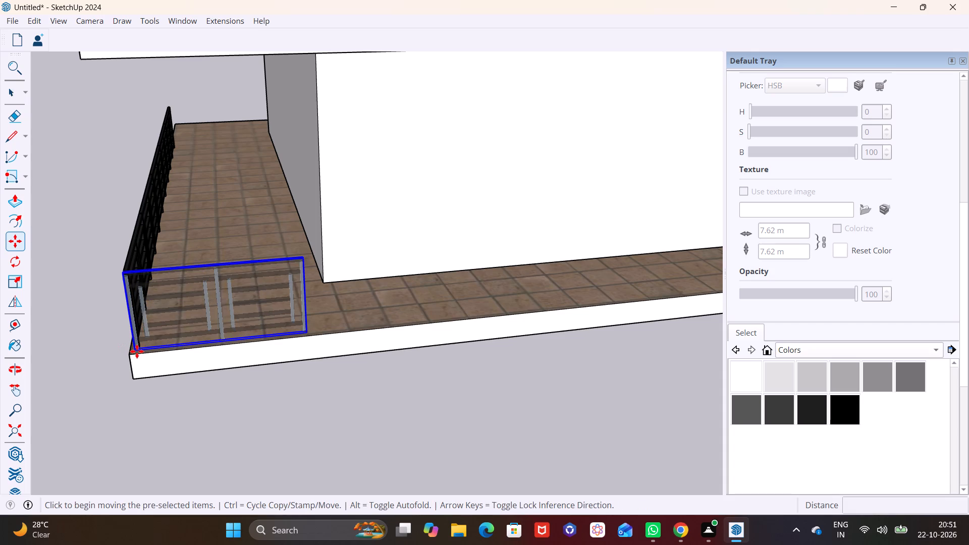
click(306, 335)
click(303, 332)
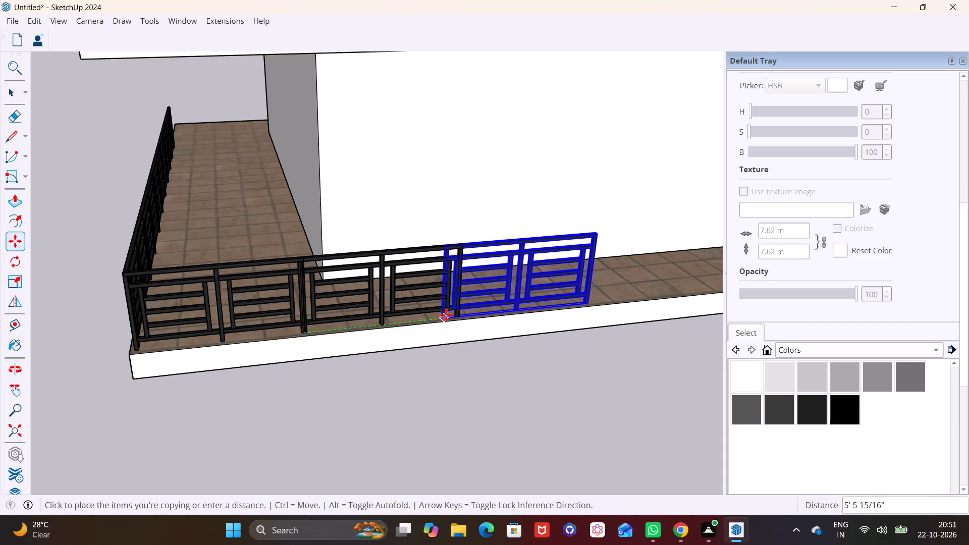
click(460, 315)
key(space)
click(504, 369)
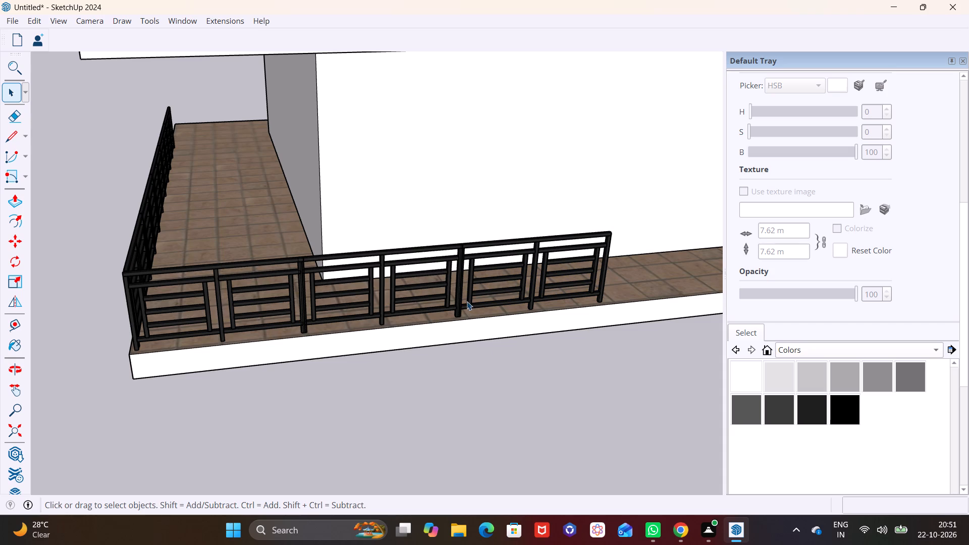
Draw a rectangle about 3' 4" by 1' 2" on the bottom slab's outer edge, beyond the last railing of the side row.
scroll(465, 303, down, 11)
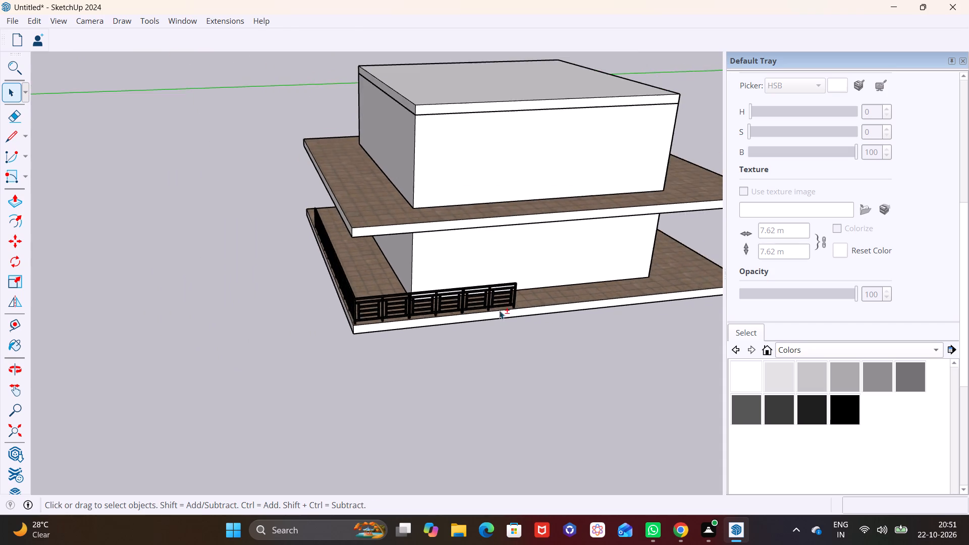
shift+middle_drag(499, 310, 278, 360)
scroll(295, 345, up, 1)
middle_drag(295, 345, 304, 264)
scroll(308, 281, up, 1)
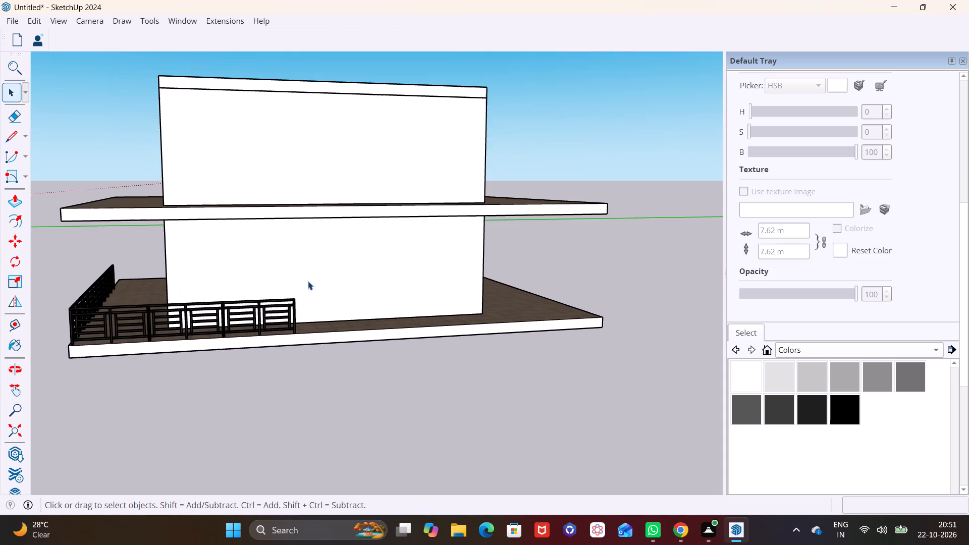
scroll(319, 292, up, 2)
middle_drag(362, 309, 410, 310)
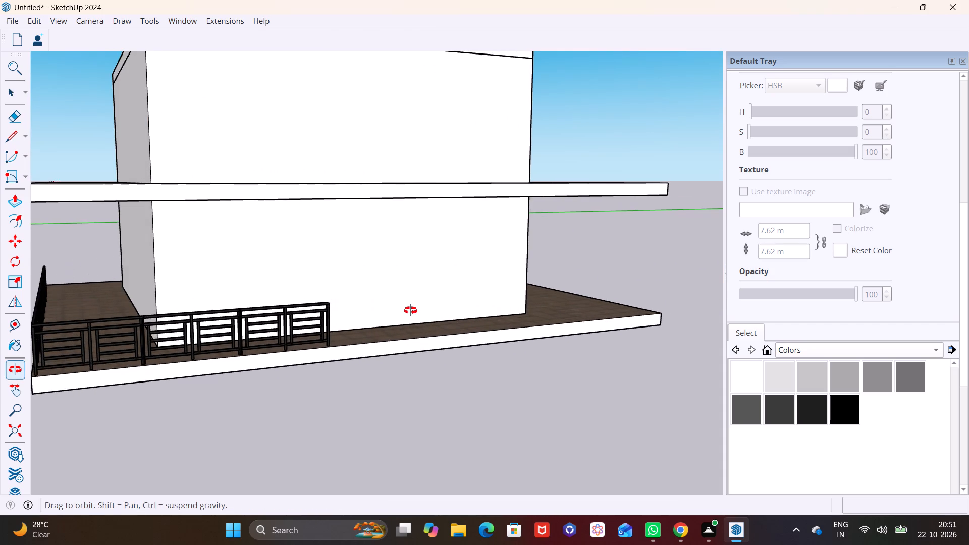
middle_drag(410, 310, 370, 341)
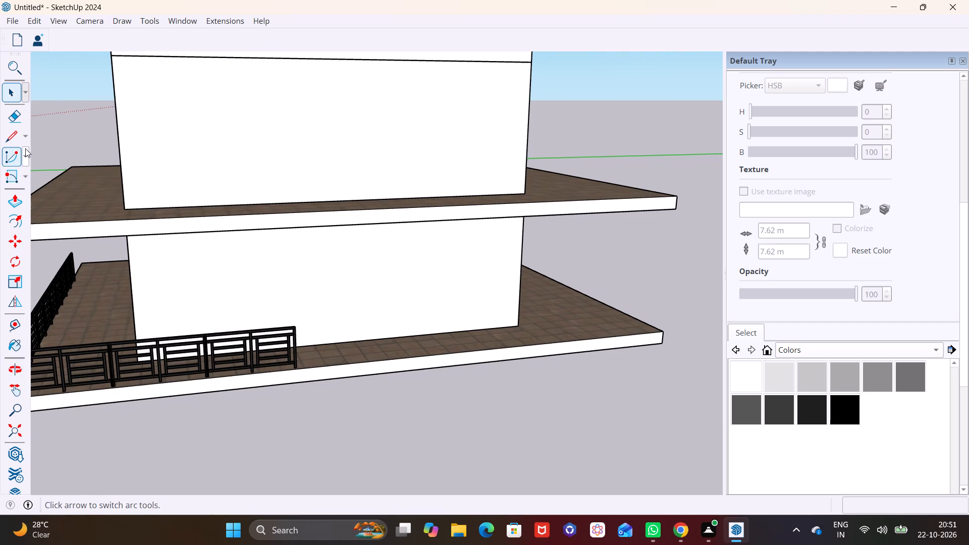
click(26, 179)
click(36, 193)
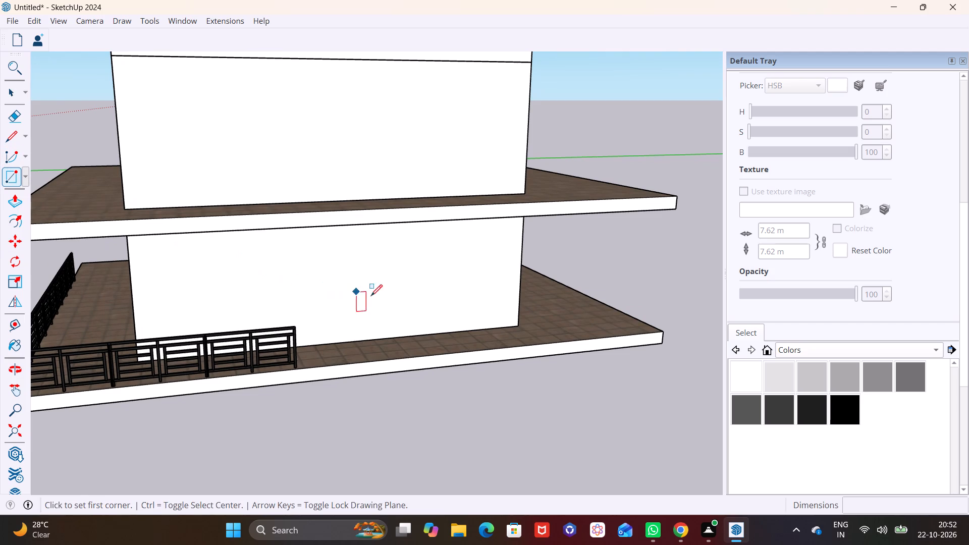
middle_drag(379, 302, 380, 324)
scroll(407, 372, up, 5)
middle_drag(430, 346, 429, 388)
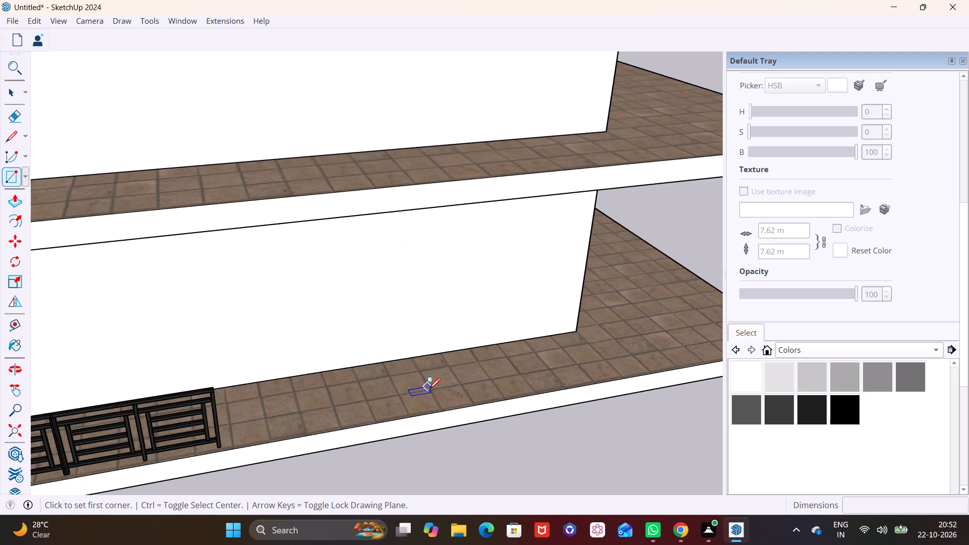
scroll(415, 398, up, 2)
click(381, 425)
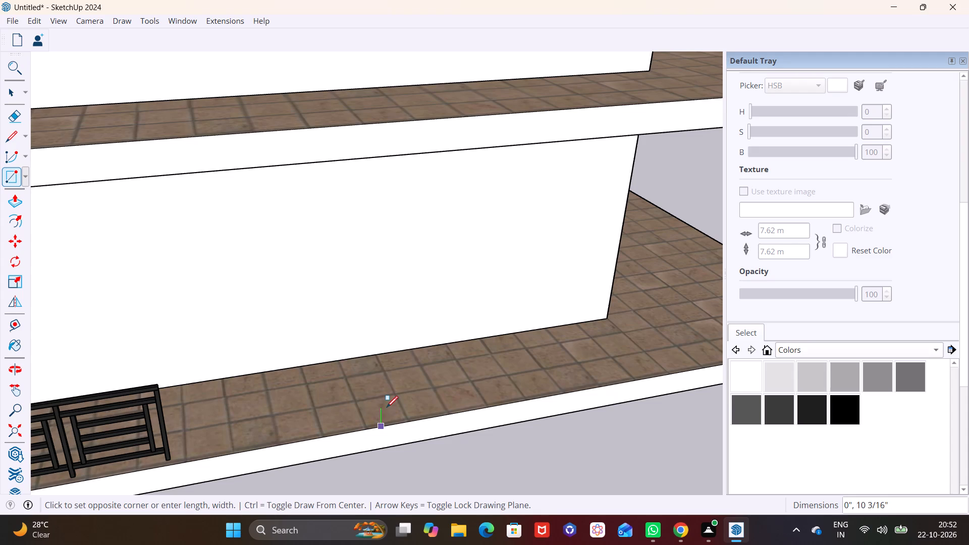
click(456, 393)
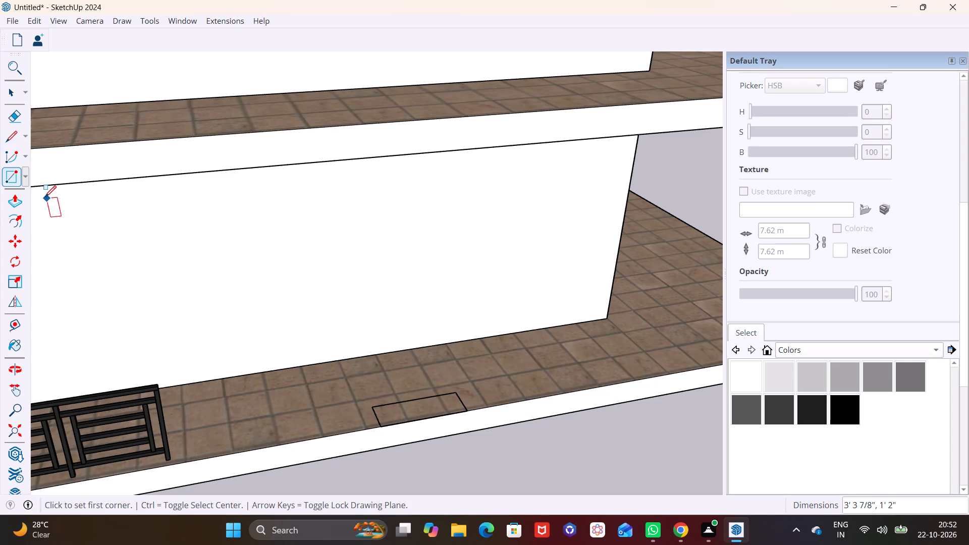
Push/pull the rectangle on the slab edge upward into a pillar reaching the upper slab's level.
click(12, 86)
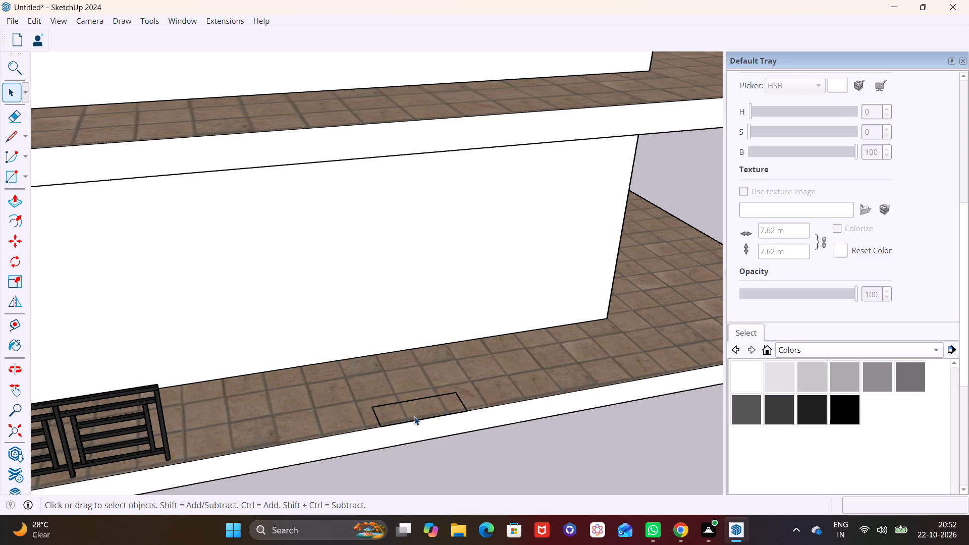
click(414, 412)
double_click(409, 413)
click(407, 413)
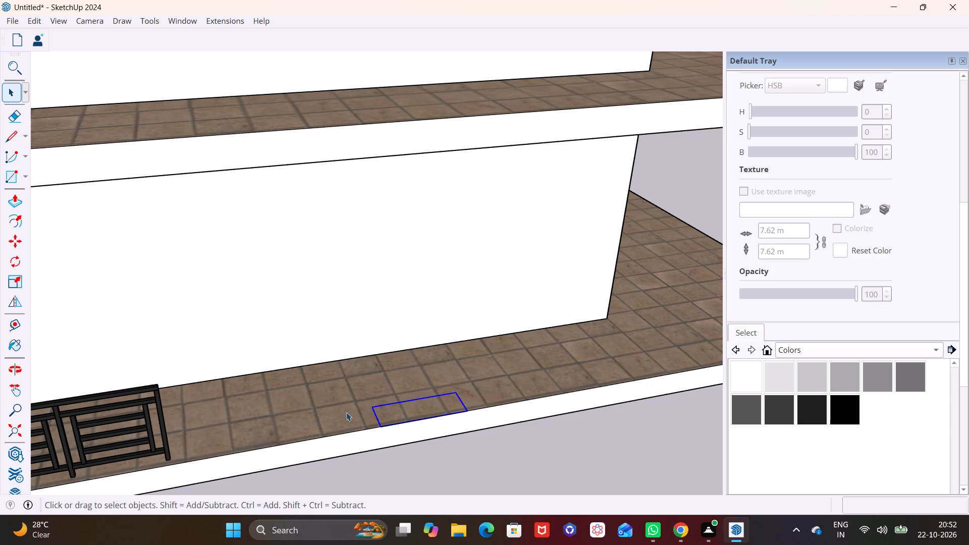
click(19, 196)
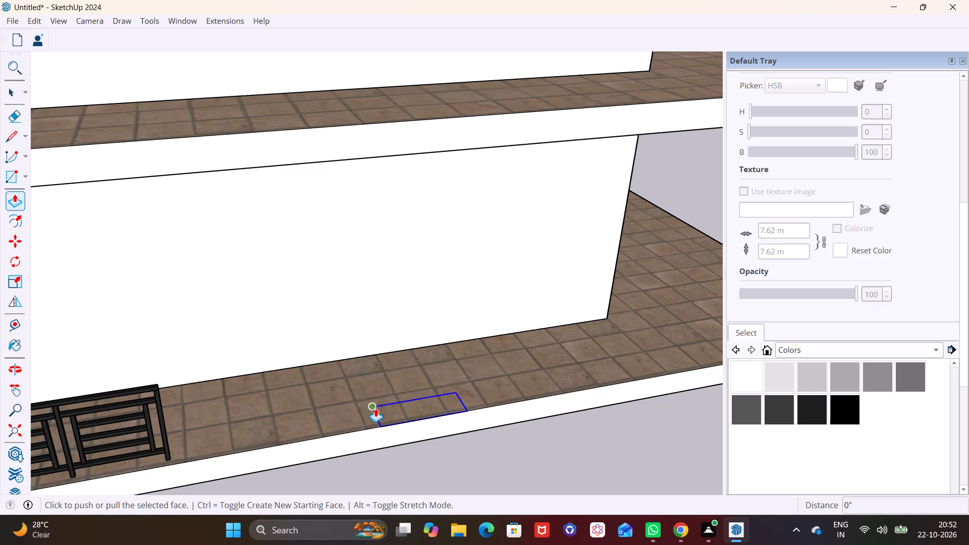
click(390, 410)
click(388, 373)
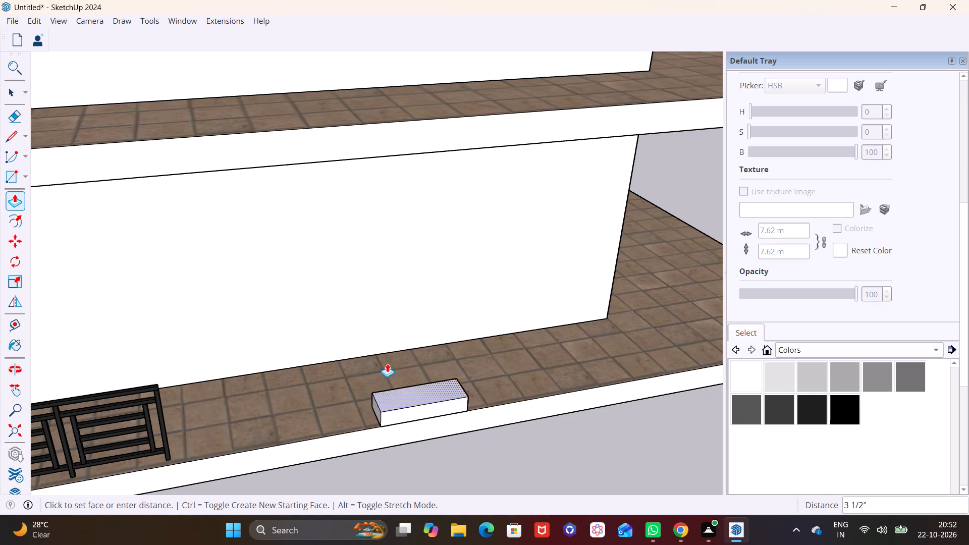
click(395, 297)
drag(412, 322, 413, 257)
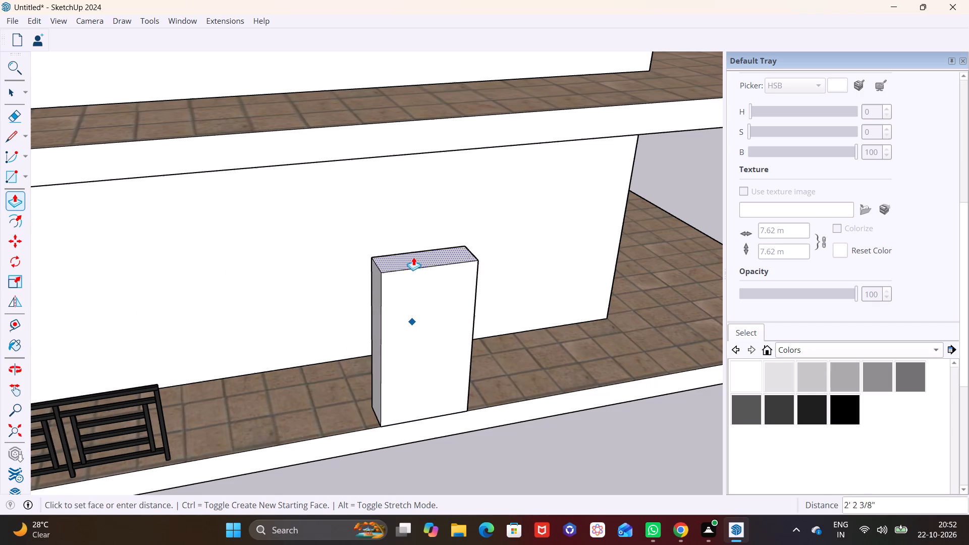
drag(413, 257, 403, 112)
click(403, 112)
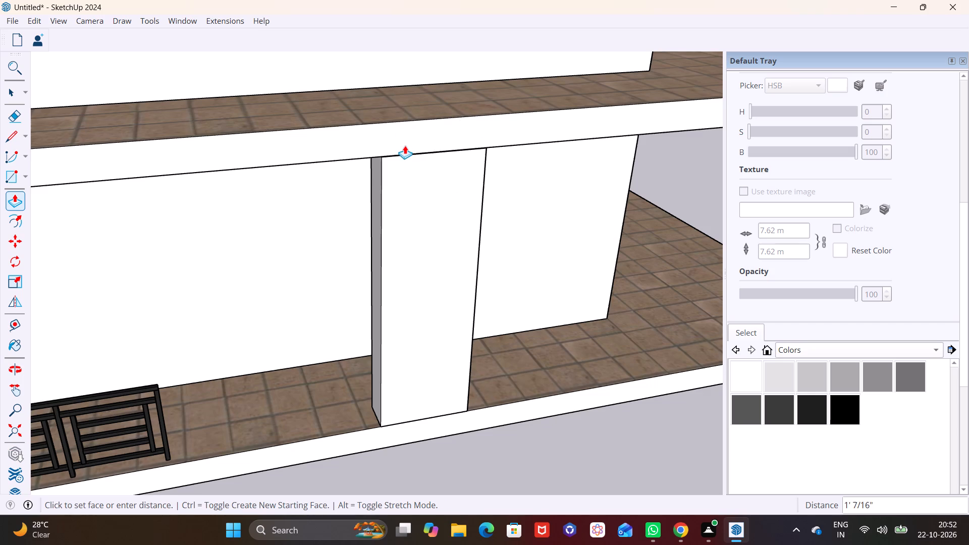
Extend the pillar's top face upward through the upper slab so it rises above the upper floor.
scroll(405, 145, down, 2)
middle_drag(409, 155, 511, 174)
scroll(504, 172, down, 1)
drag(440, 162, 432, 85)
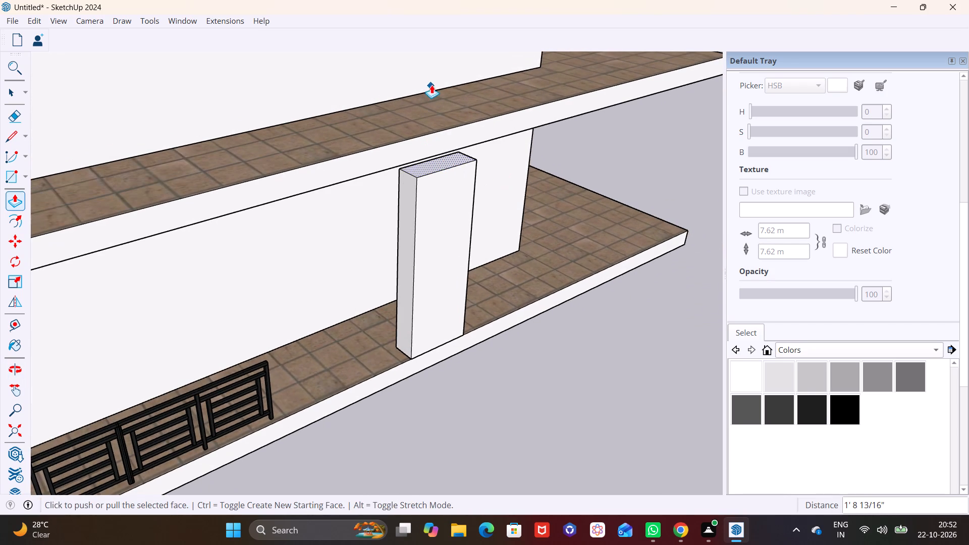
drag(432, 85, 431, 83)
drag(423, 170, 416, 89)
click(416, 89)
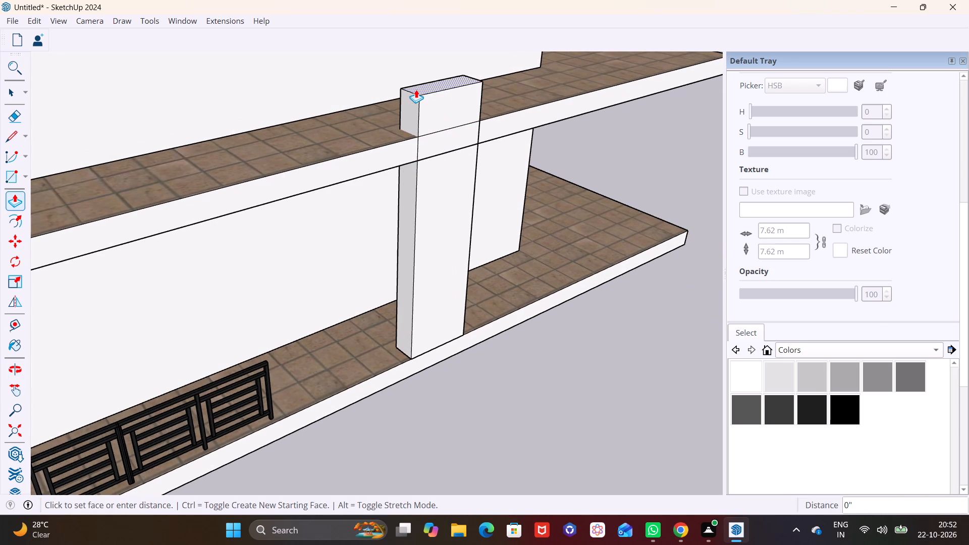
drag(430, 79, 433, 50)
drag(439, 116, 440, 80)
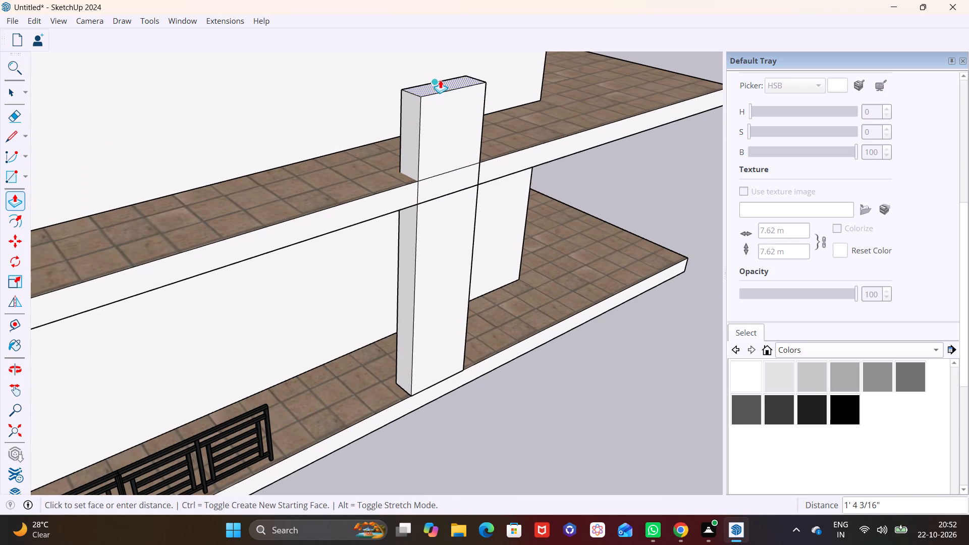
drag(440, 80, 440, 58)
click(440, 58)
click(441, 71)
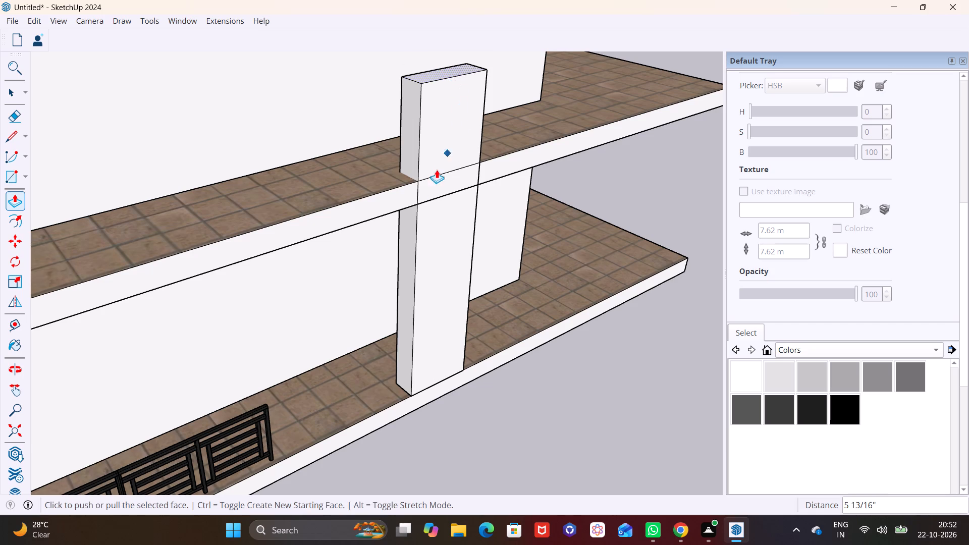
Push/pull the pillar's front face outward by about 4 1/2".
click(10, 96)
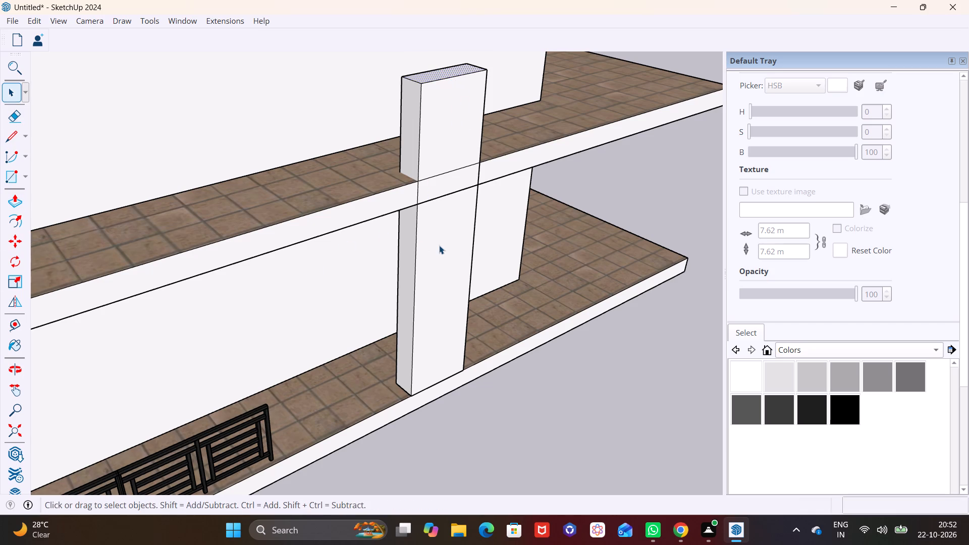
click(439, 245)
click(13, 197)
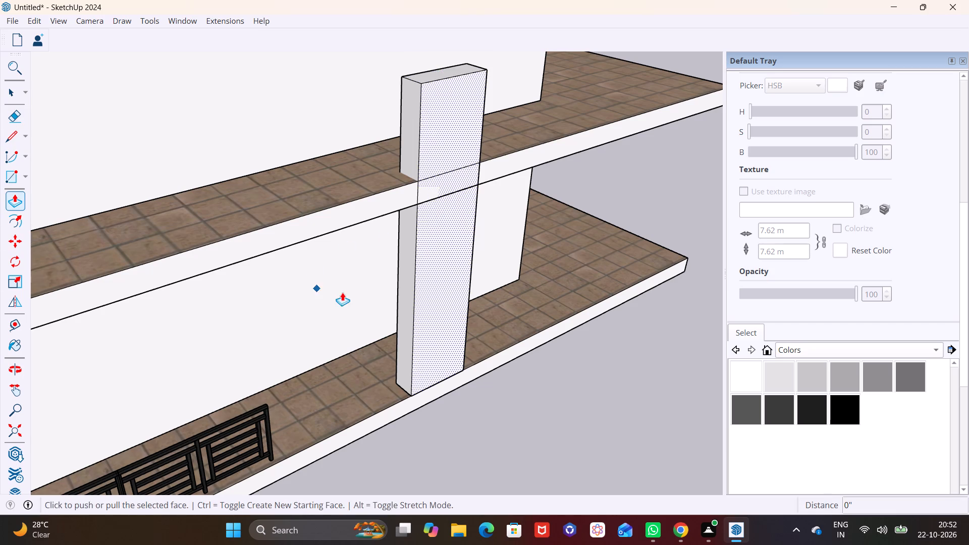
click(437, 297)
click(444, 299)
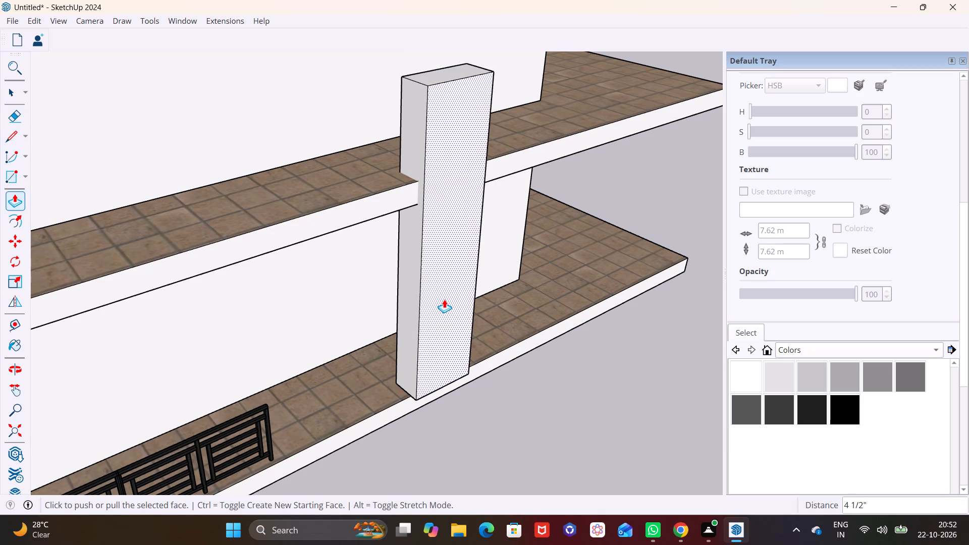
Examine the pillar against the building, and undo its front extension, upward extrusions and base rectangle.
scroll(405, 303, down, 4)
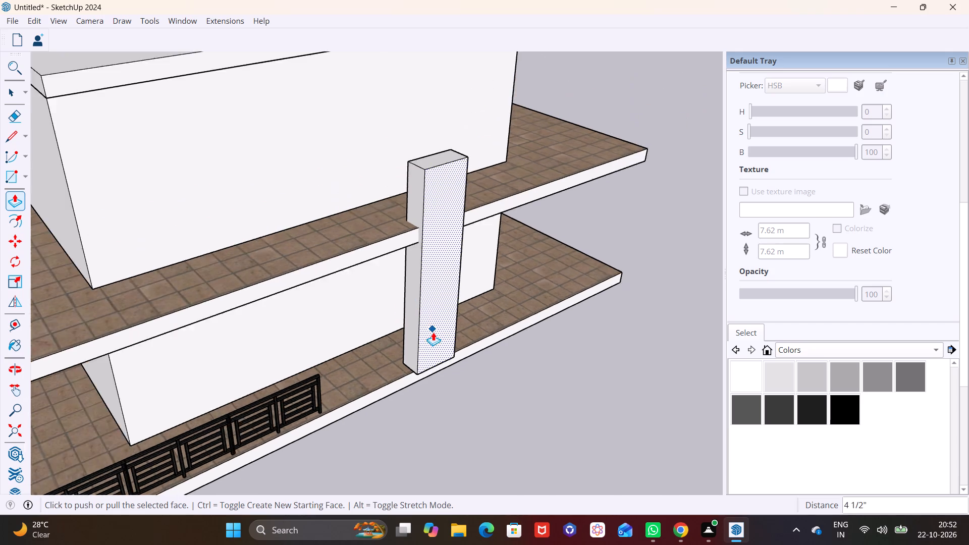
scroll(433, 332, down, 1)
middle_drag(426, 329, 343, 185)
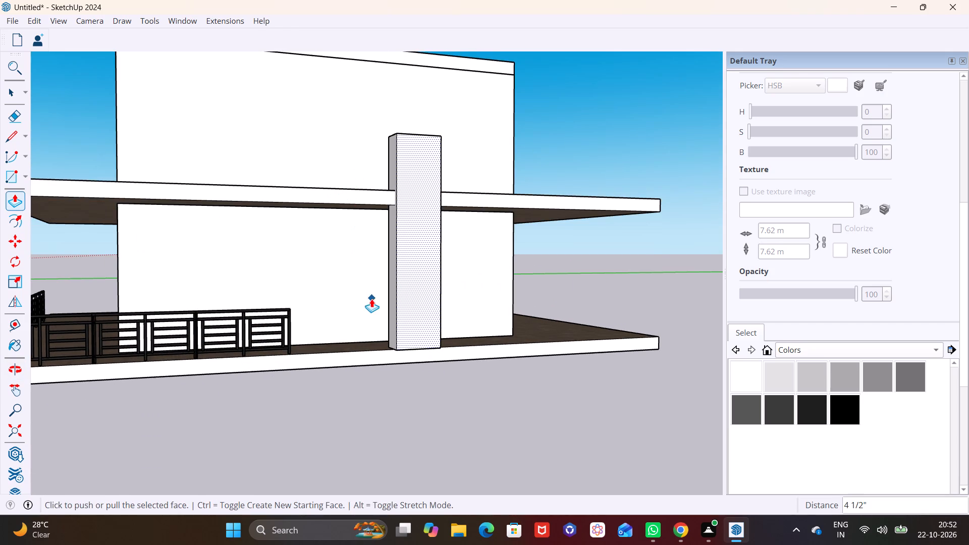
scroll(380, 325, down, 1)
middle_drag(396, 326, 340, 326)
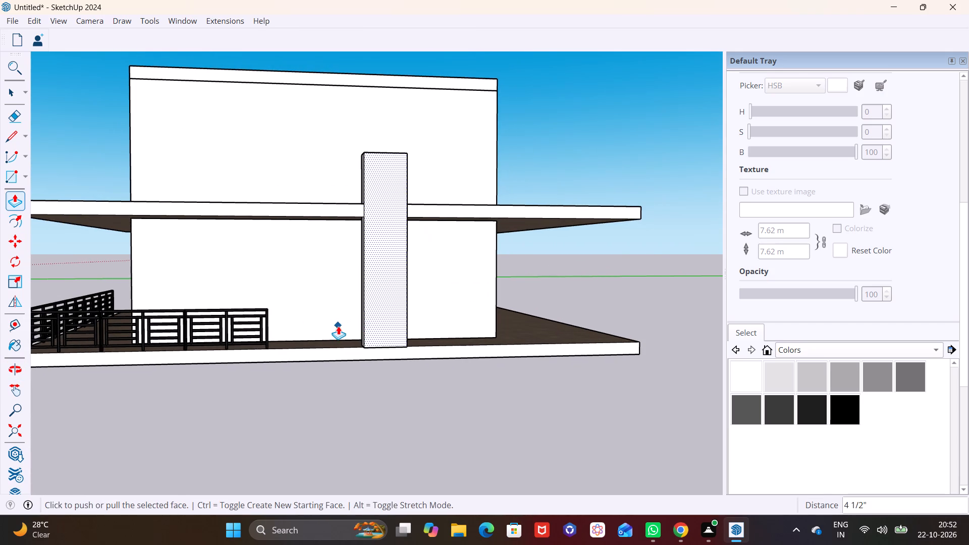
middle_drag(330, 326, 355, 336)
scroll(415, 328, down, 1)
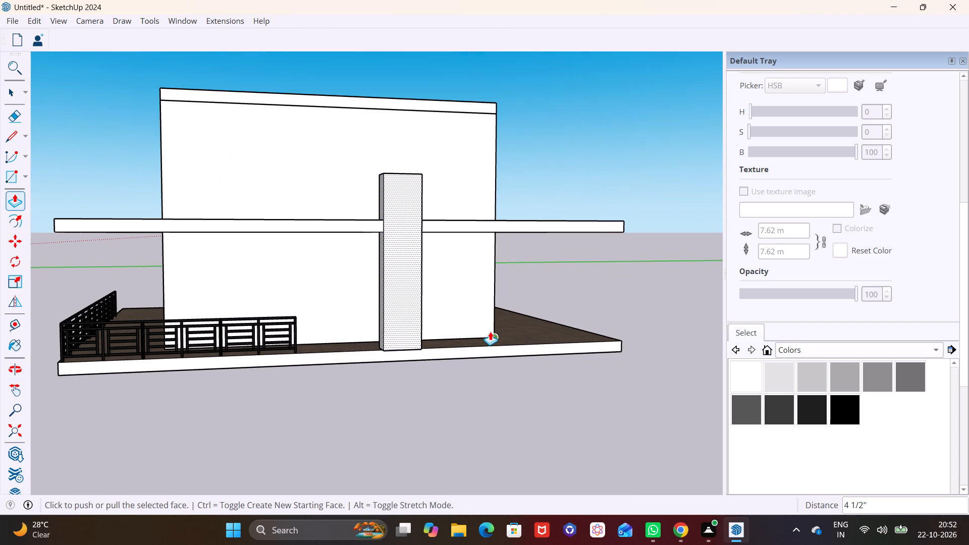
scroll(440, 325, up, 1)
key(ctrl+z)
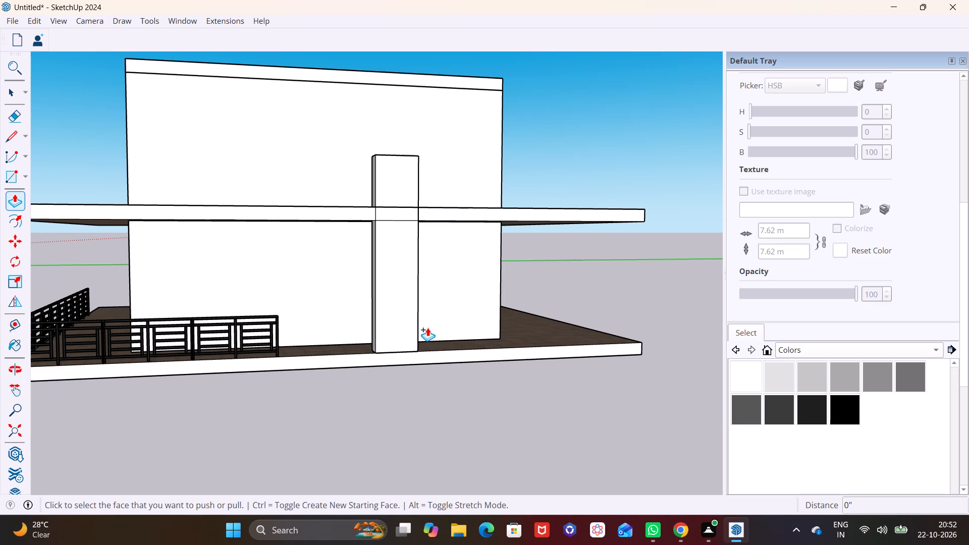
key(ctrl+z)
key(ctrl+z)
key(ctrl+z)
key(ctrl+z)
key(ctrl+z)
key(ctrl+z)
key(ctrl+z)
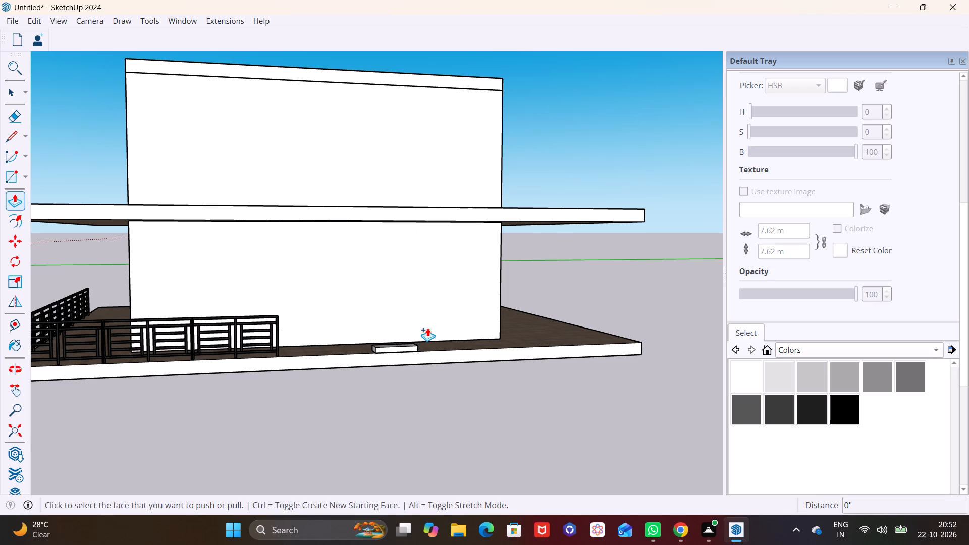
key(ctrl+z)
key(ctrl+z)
Draw two pillar base rectangles along the lower slab's front edge beside the railing, about 4' 8" by 1' 10" and 5' 1" by 2' 1".
middle_drag(392, 330, 402, 422)
shift+middle_drag(397, 411, 395, 365)
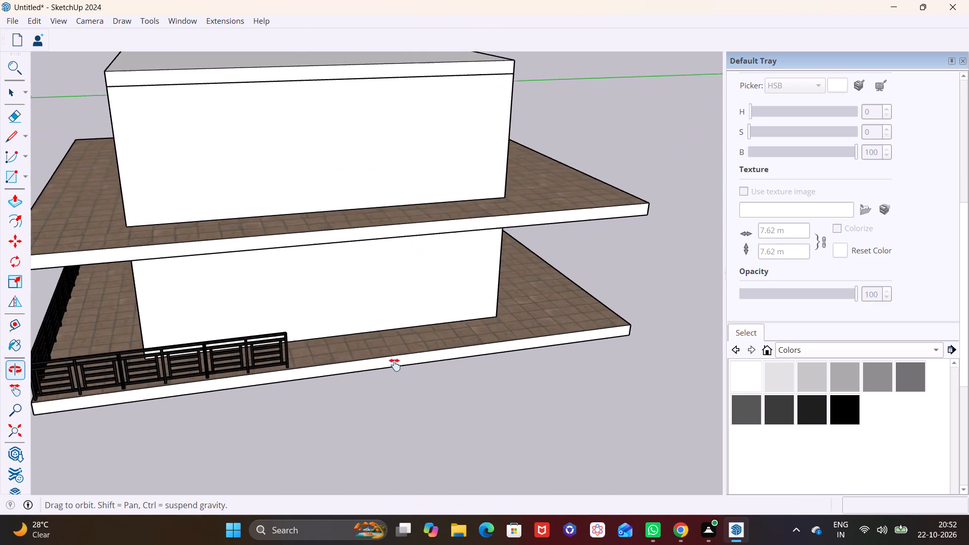
shift+middle_drag(395, 365, 395, 362)
scroll(331, 352, up, 4)
click(26, 173)
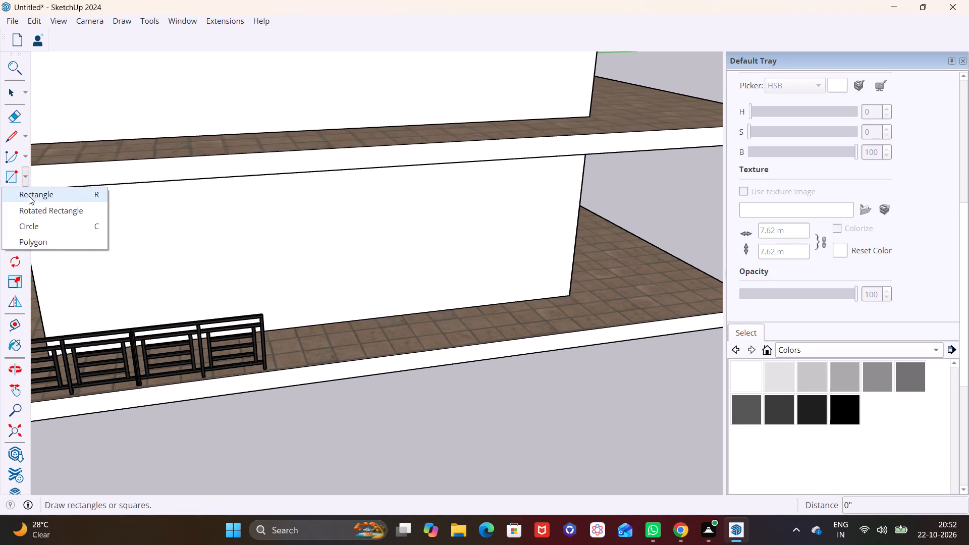
click(30, 199)
middle_drag(315, 333, 313, 376)
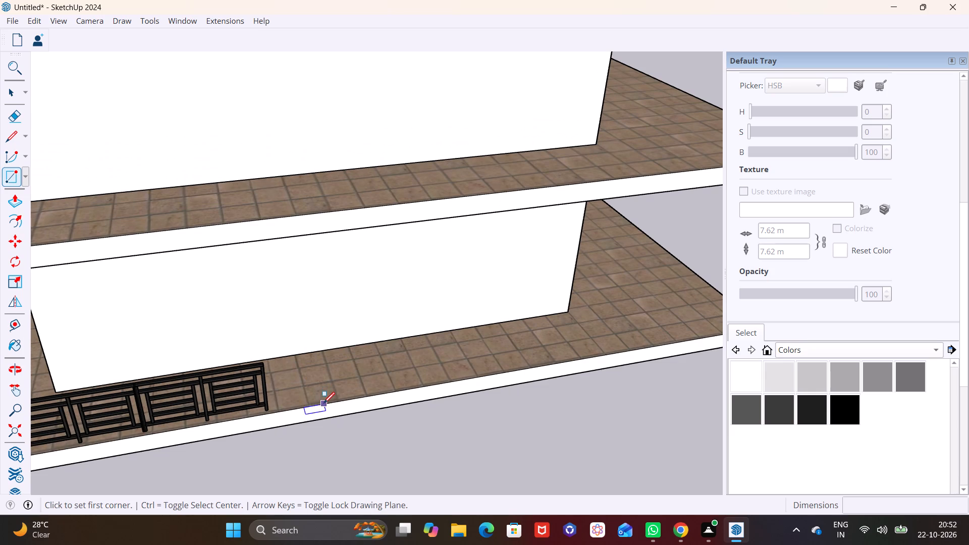
click(324, 405)
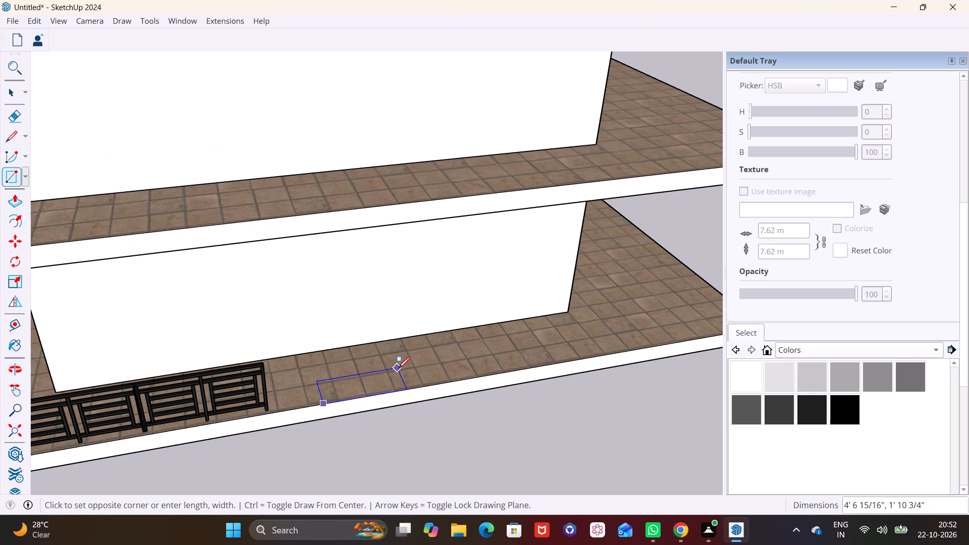
click(400, 368)
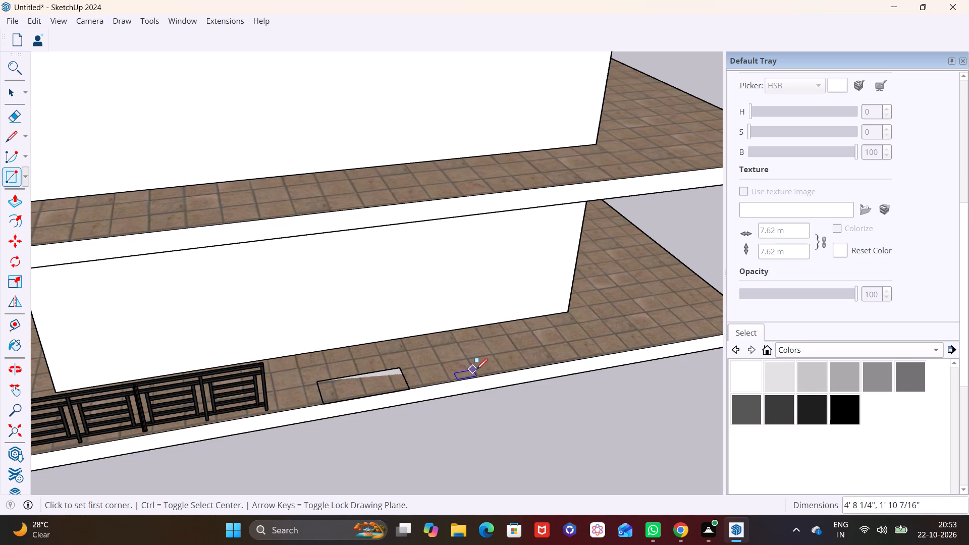
click(503, 370)
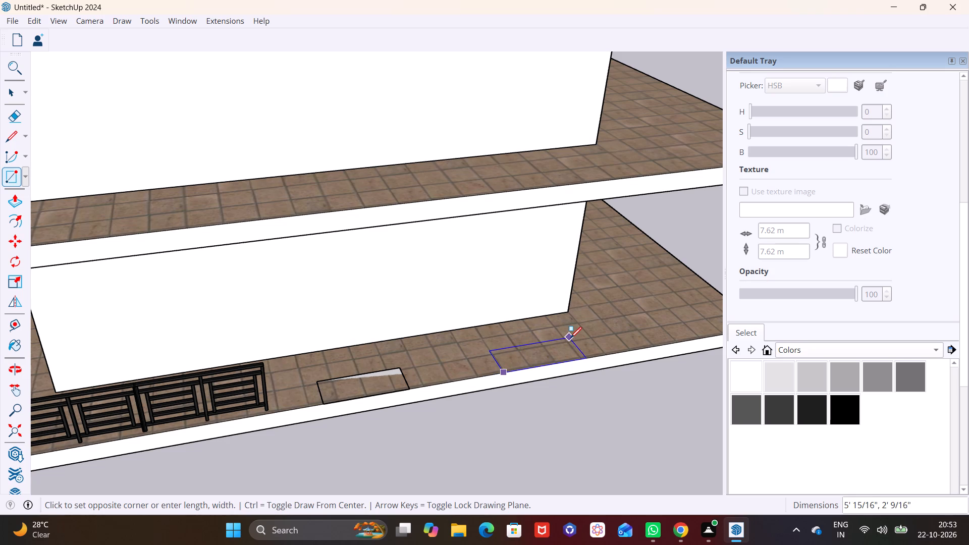
click(570, 338)
key(space)
Push/pull the rectangle nearer the railing upward through the upper slab into a pillar rising above the upper floor.
click(388, 385)
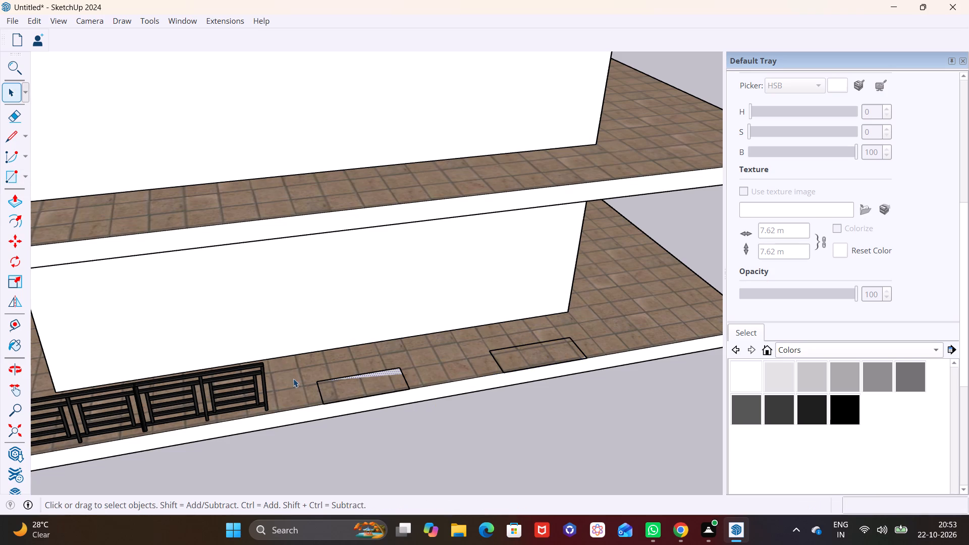
click(19, 197)
drag(364, 386, 364, 379)
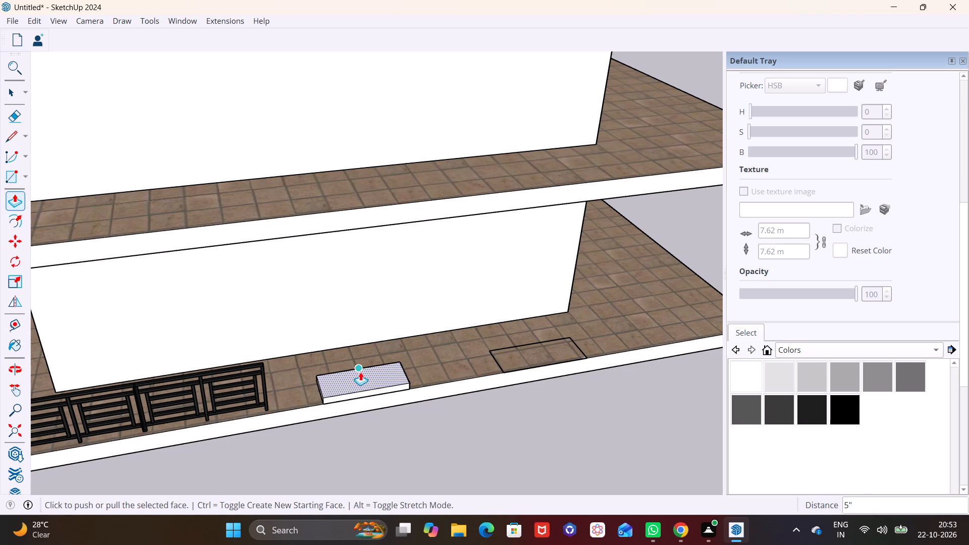
drag(360, 372, 338, 68)
click(338, 68)
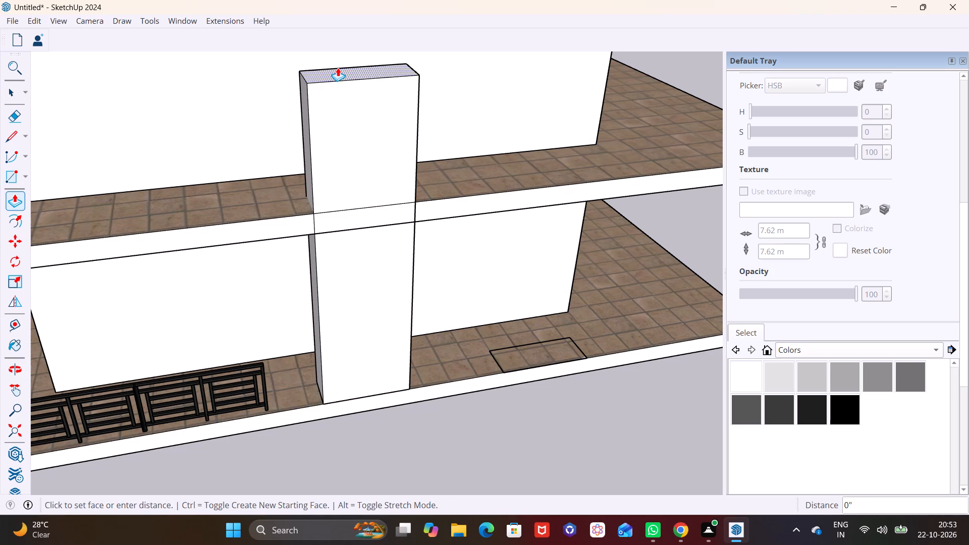
key(space)
Push/pull the second rectangle upward through the upper slab, slightly beyond 15' 6", into a pillar similar in height to the first.
click(517, 358)
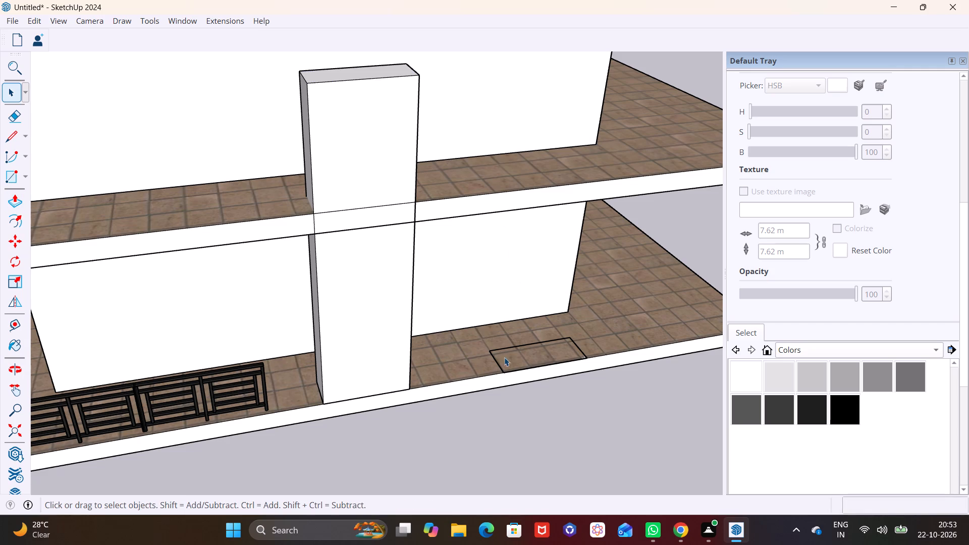
click(20, 208)
drag(513, 366, 507, 330)
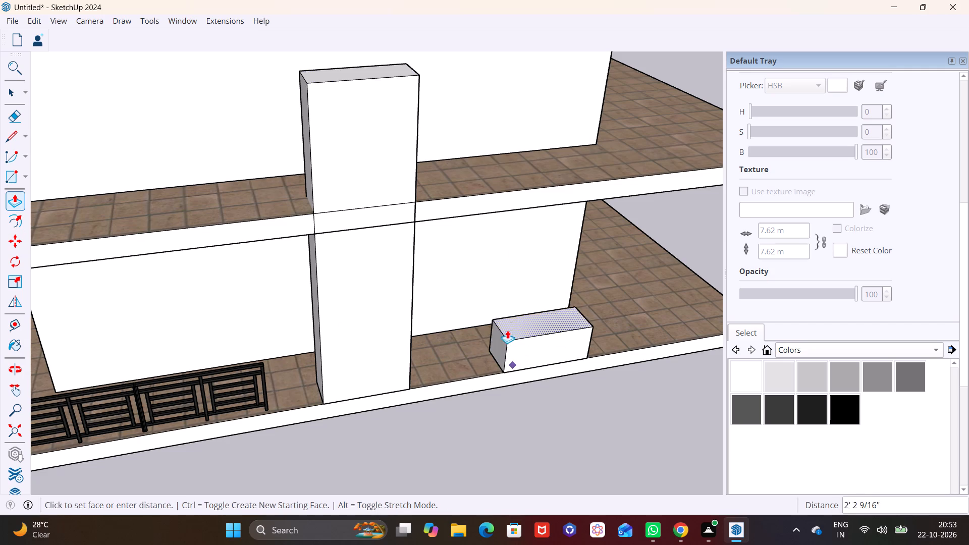
drag(507, 330, 483, 89)
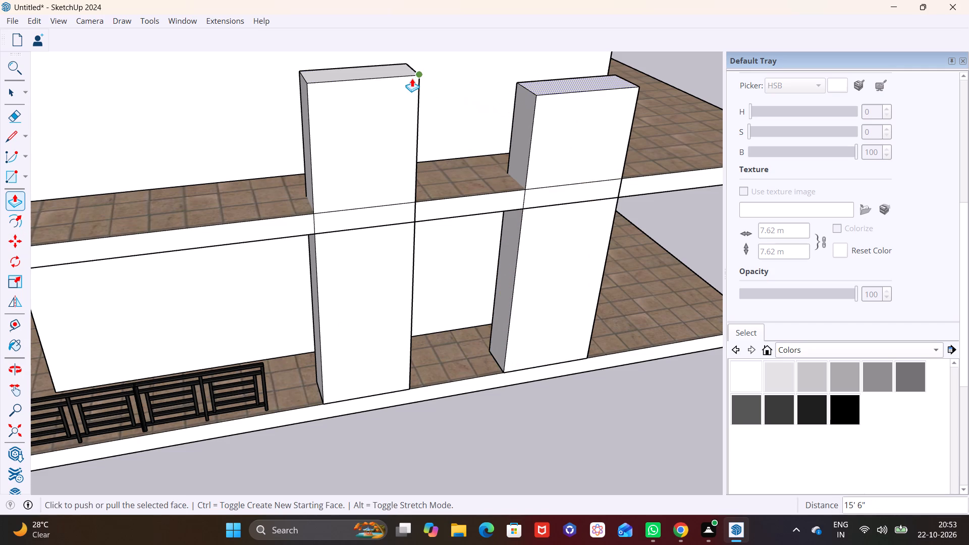
drag(541, 92, 542, 70)
click(418, 80)
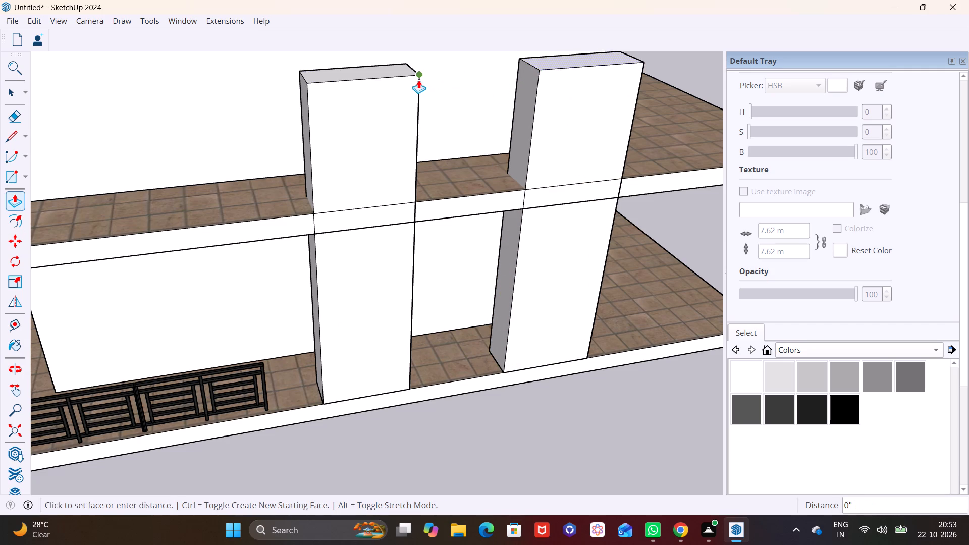
click(421, 77)
key(space)
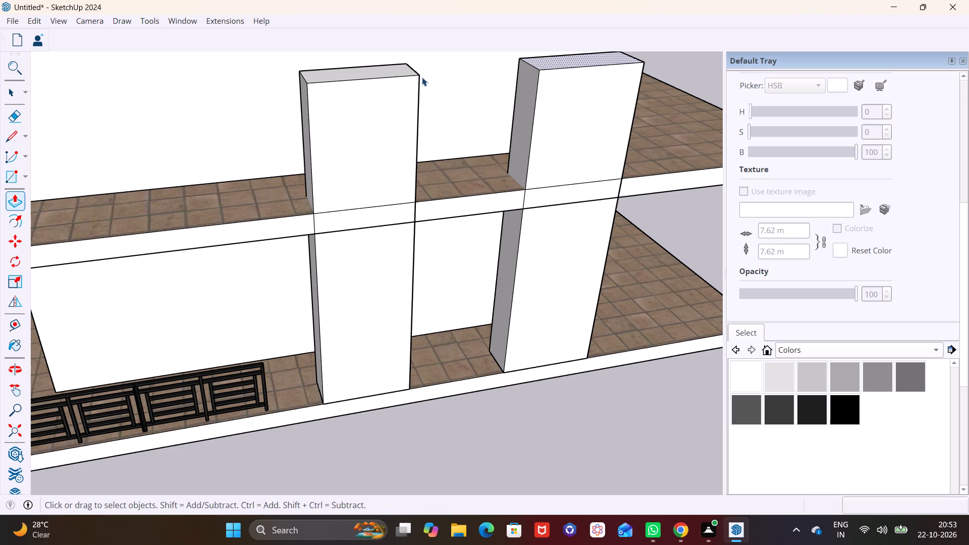
Push/pull the front faces of both pillars outward by about 7 9/16" so they project past the upper slab's edge.
click(340, 139)
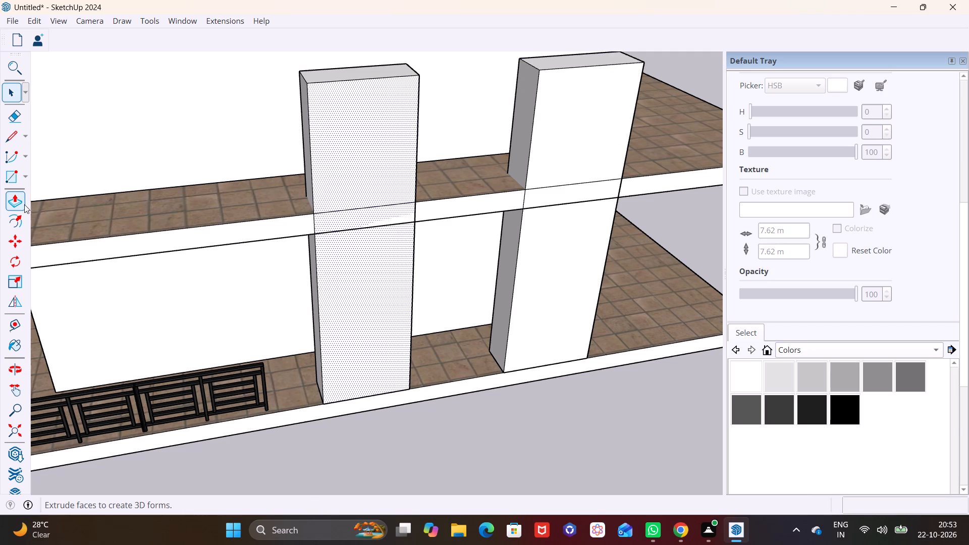
click(13, 200)
click(353, 246)
click(358, 251)
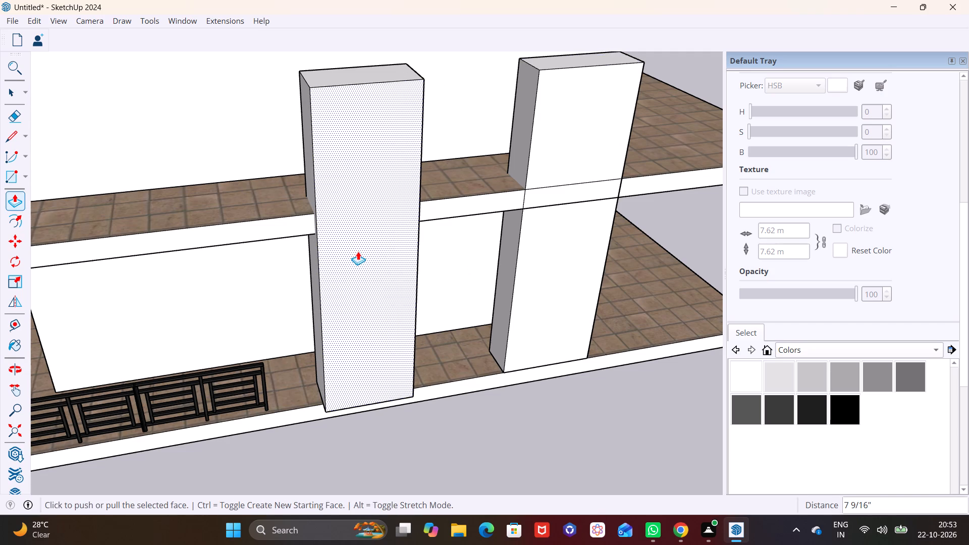
key(space)
click(562, 265)
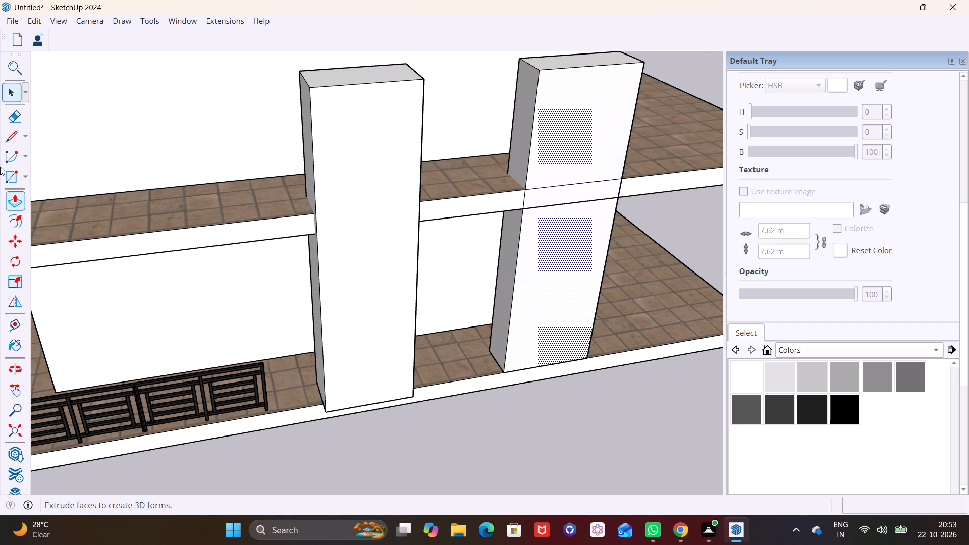
click(12, 198)
click(540, 245)
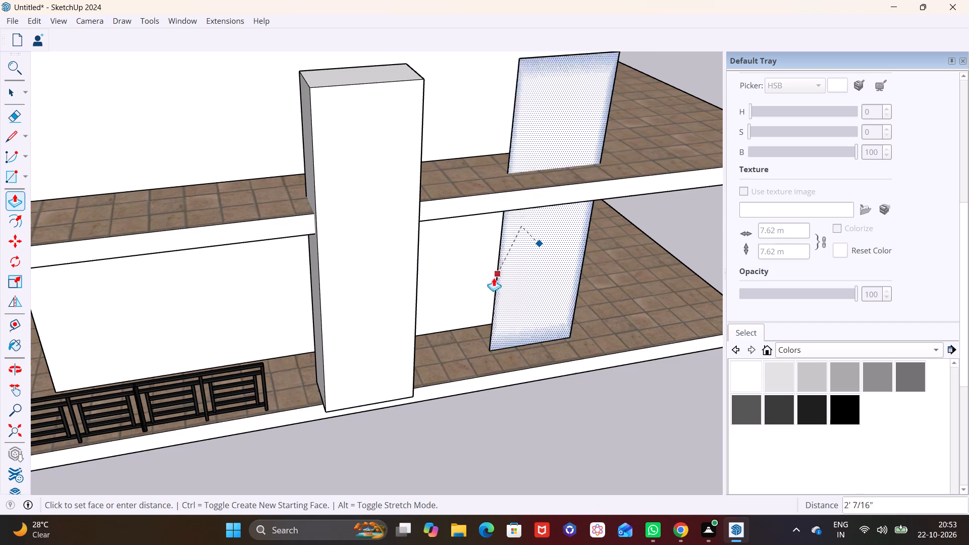
click(413, 315)
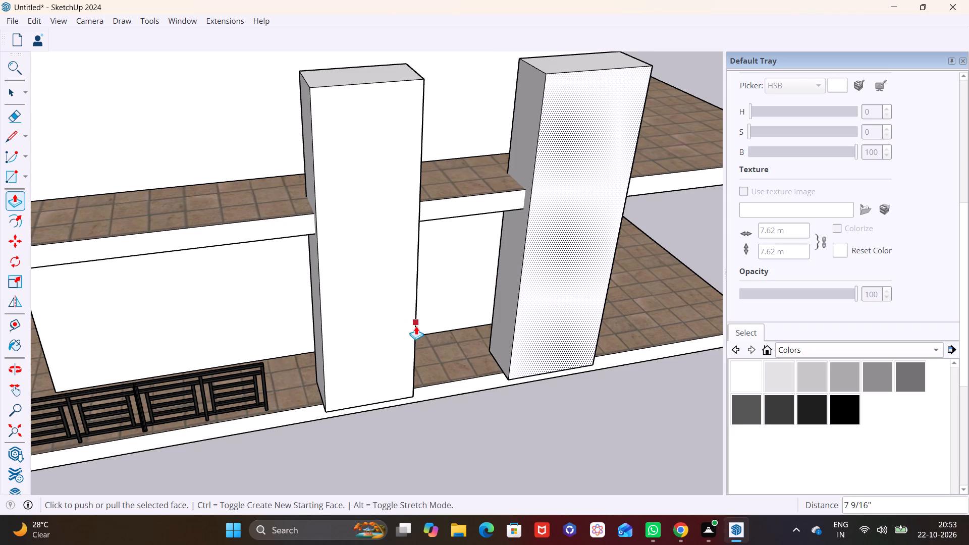
key(space)
click(445, 403)
Open the lower slab group and push/pull its front edge face outward by about 6 7/8" beneath the pillars.
scroll(440, 398, down, 2)
middle_drag(441, 400, 456, 277)
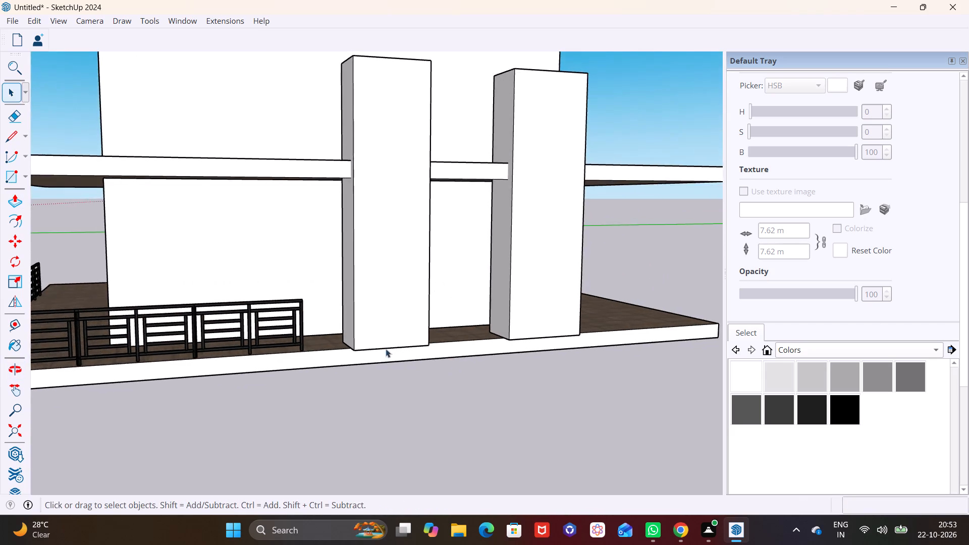
scroll(384, 349, up, 5)
middle_drag(378, 360, 407, 281)
click(397, 331)
triple_click(395, 334)
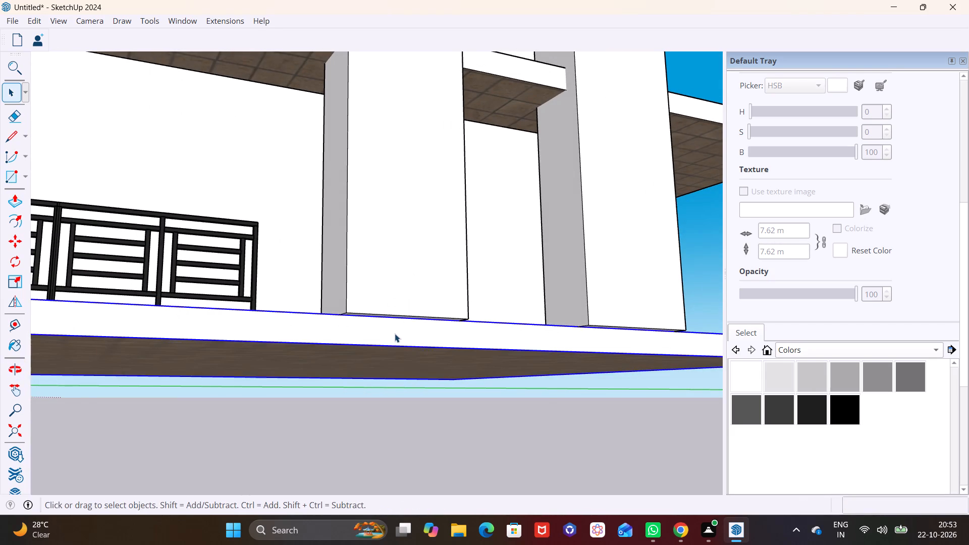
click(15, 202)
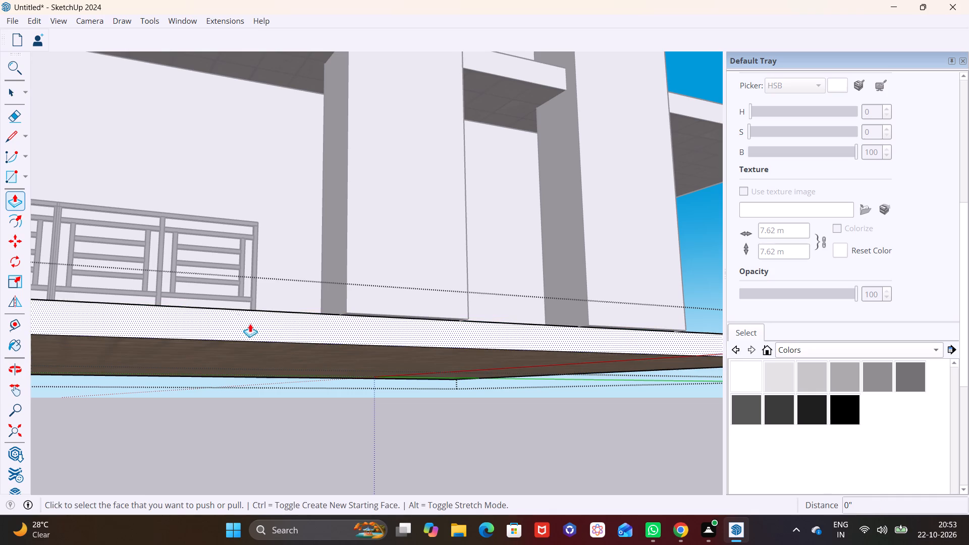
click(267, 327)
drag(344, 319, 354, 373)
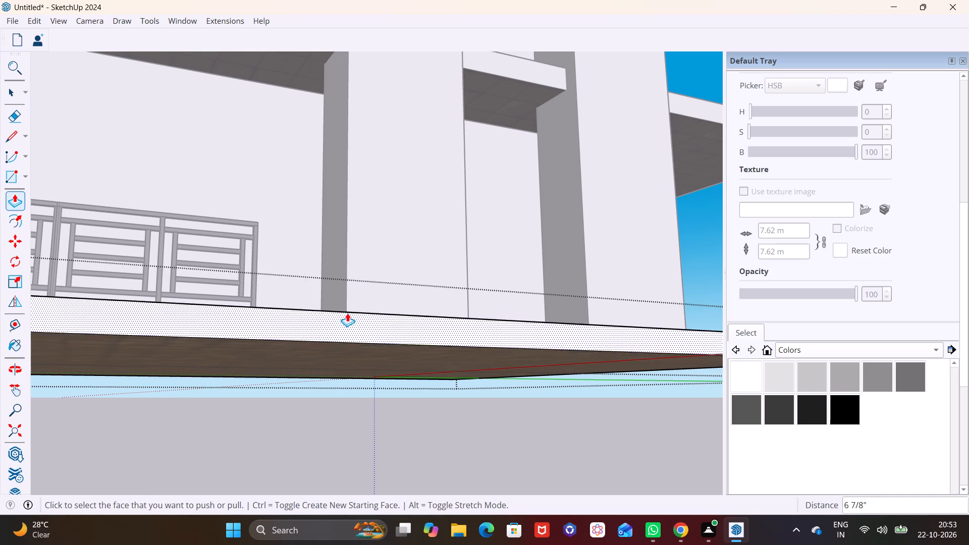
click(348, 311)
middle_drag(513, 305, 457, 453)
scroll(457, 447, down, 2)
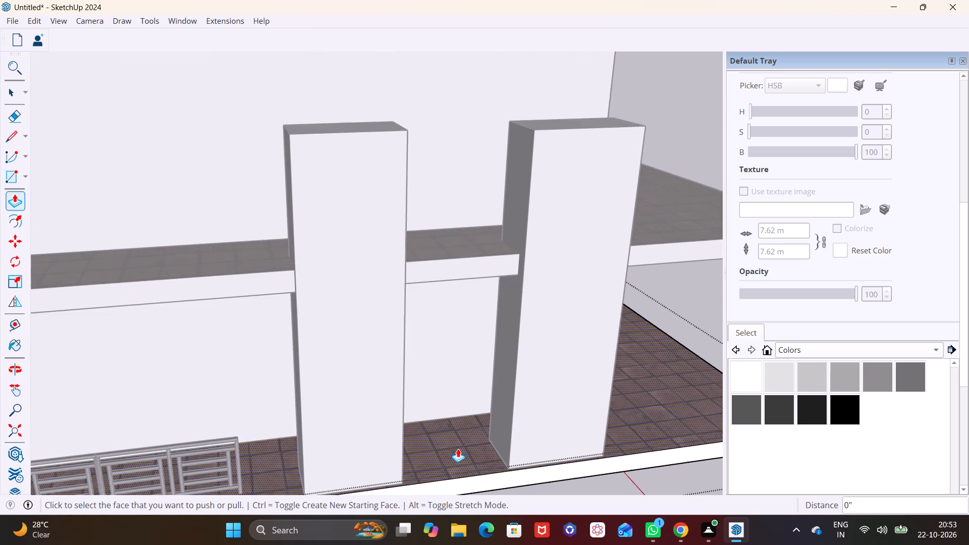
scroll(459, 451, down, 1)
key(space)
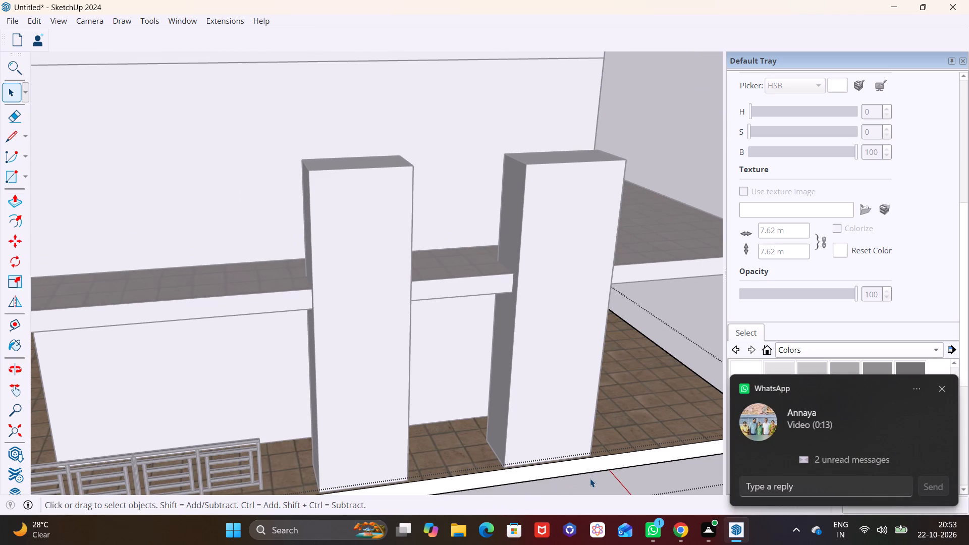
click(590, 478)
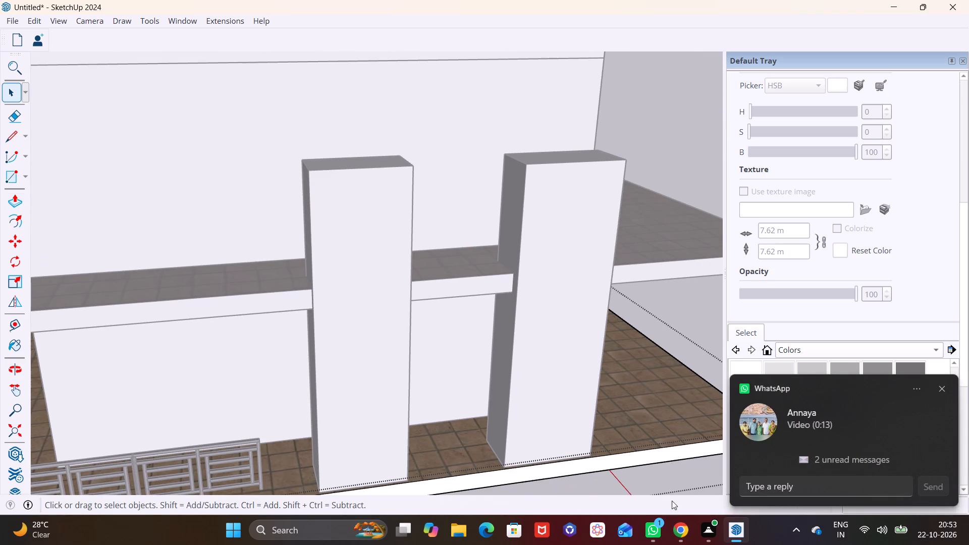
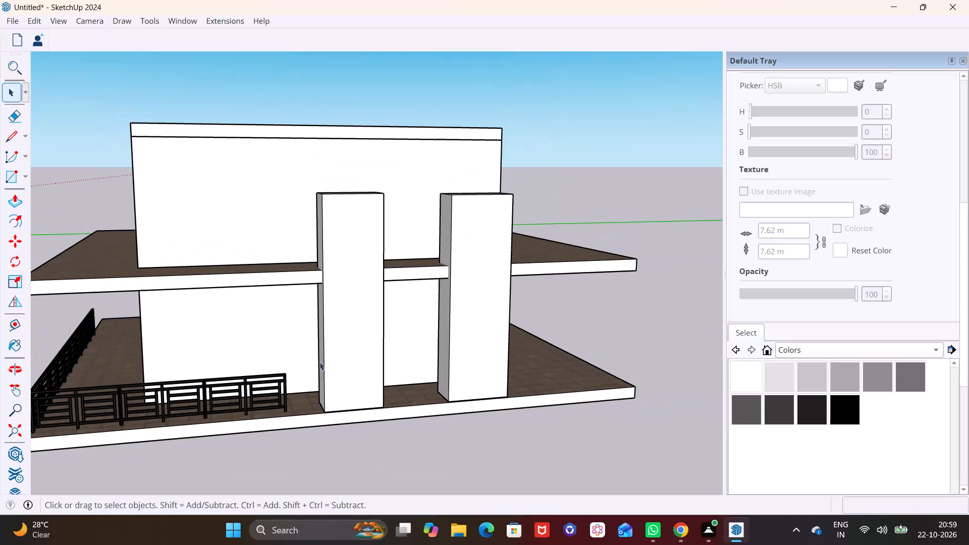
Copy the last double railing panel about 6' 2 1/4" along the lower slab's front edge so the railing meets the first pillar.
shift+middle_drag(309, 377, 380, 317)
scroll(347, 326, up, 2)
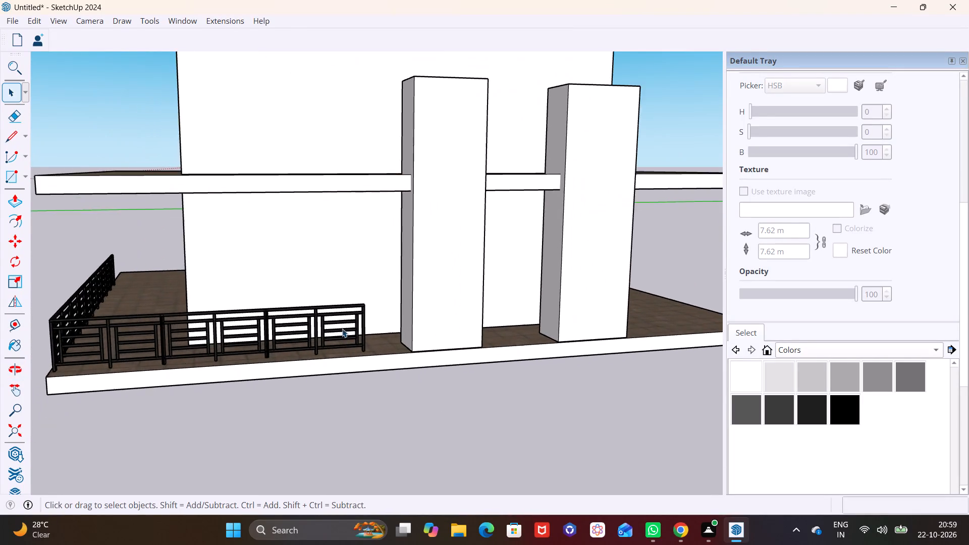
scroll(342, 329, up, 3)
middle_drag(361, 335, 297, 346)
scroll(330, 343, down, 3)
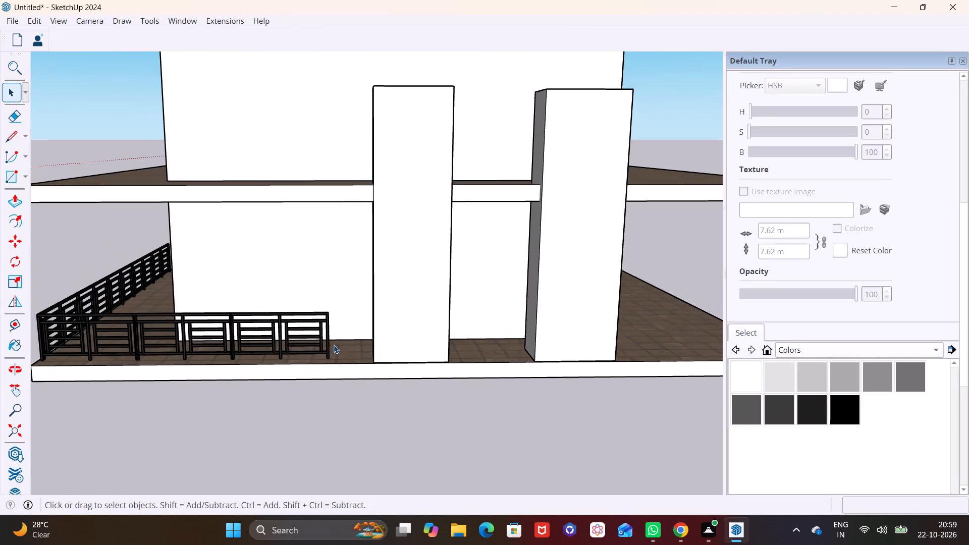
scroll(334, 345, down, 4)
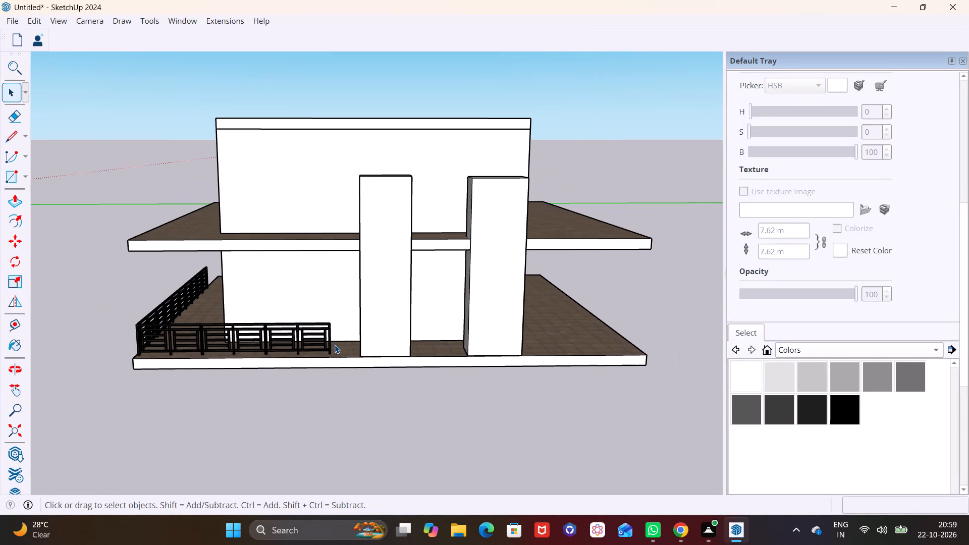
middle_drag(349, 358, 538, 307)
scroll(419, 319, up, 2)
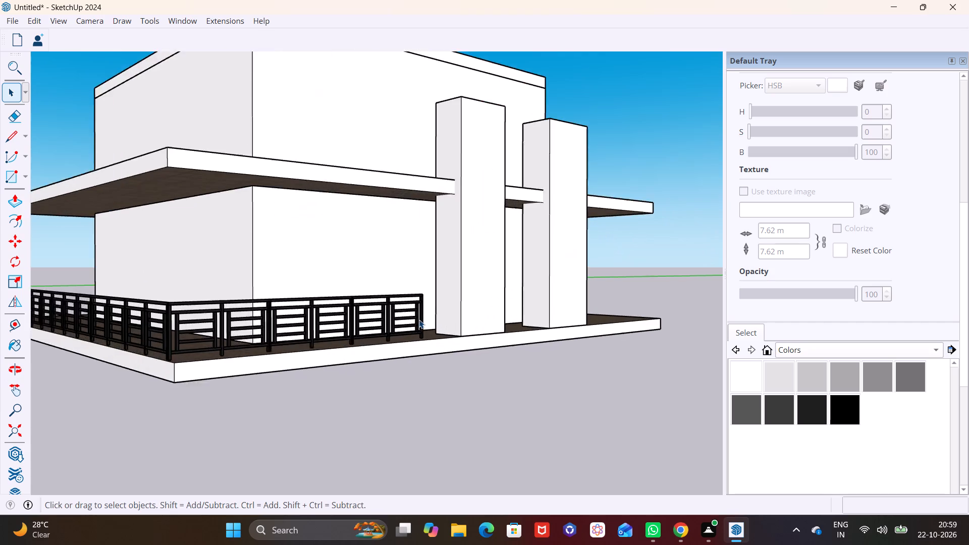
scroll(419, 319, up, 3)
middle_drag(419, 319, 424, 412)
scroll(405, 380, down, 6)
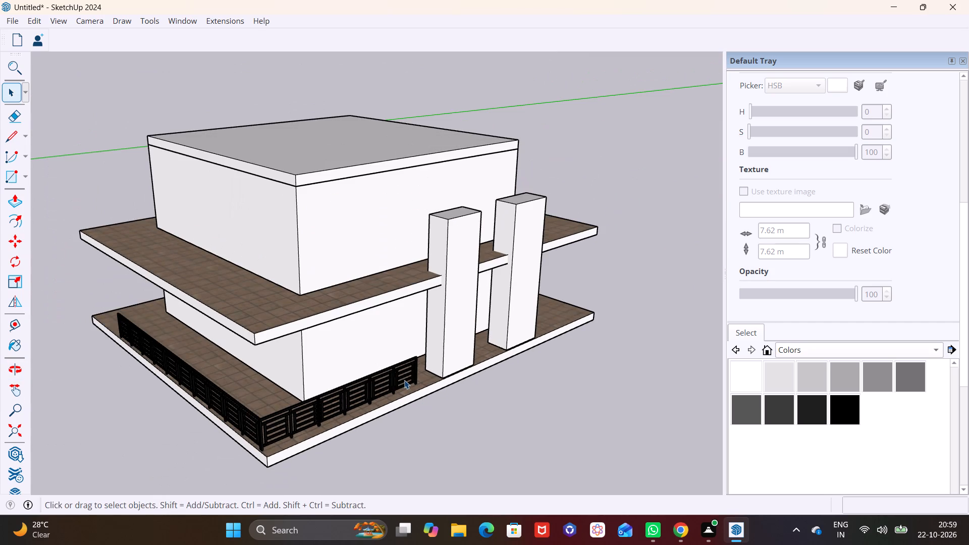
middle_drag(404, 378, 405, 313)
shift+scroll(403, 372, up, 1)
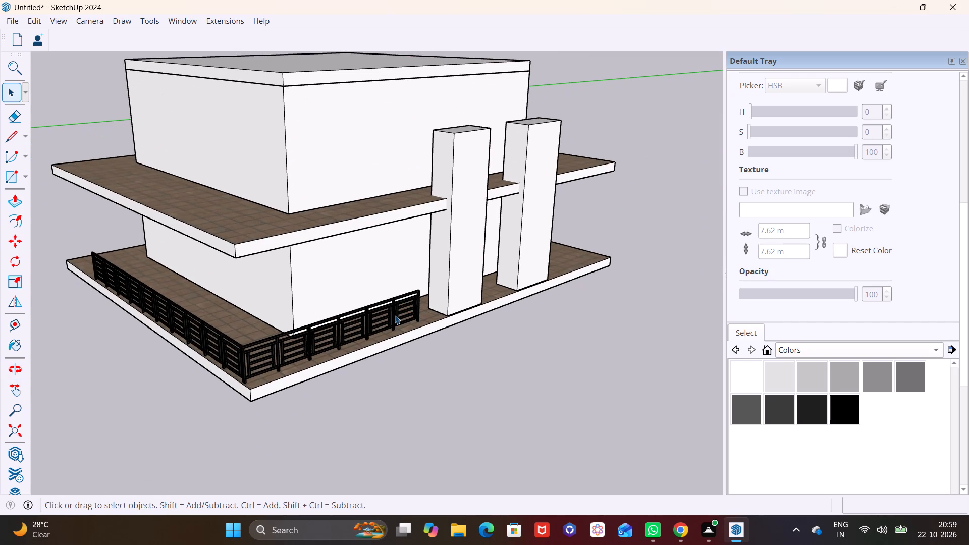
click(395, 315)
key(m)
drag(369, 338, 367, 340)
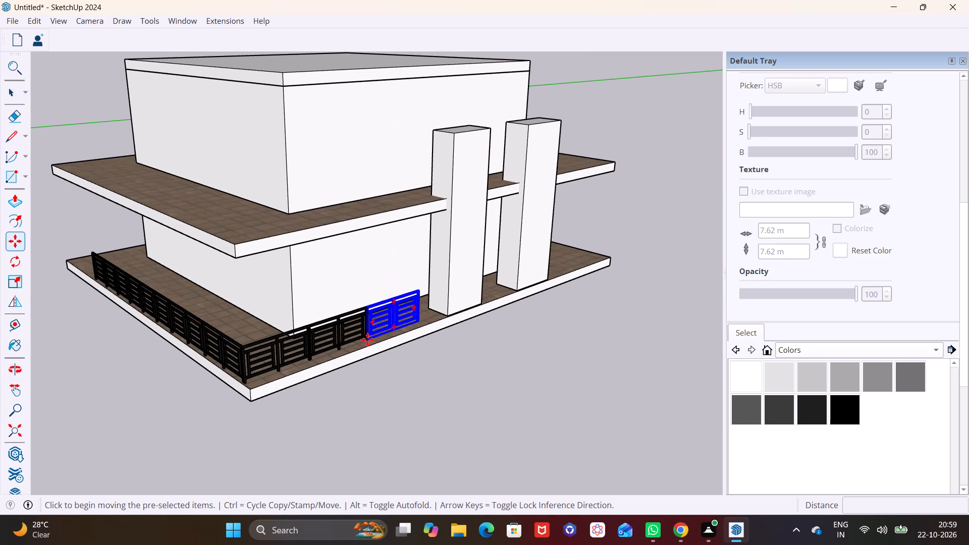
drag(367, 340, 360, 344)
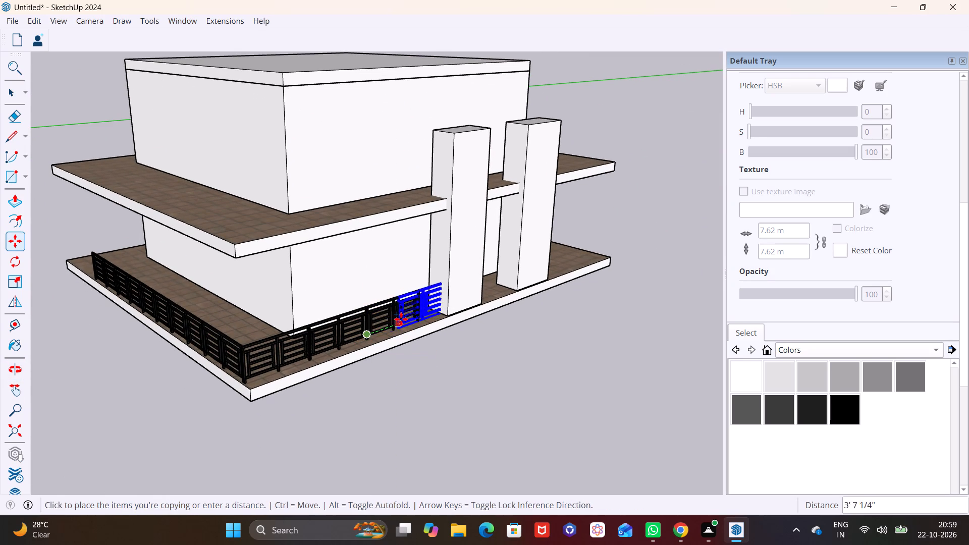
scroll(401, 319, up, 9)
middle_drag(448, 316, 330, 338)
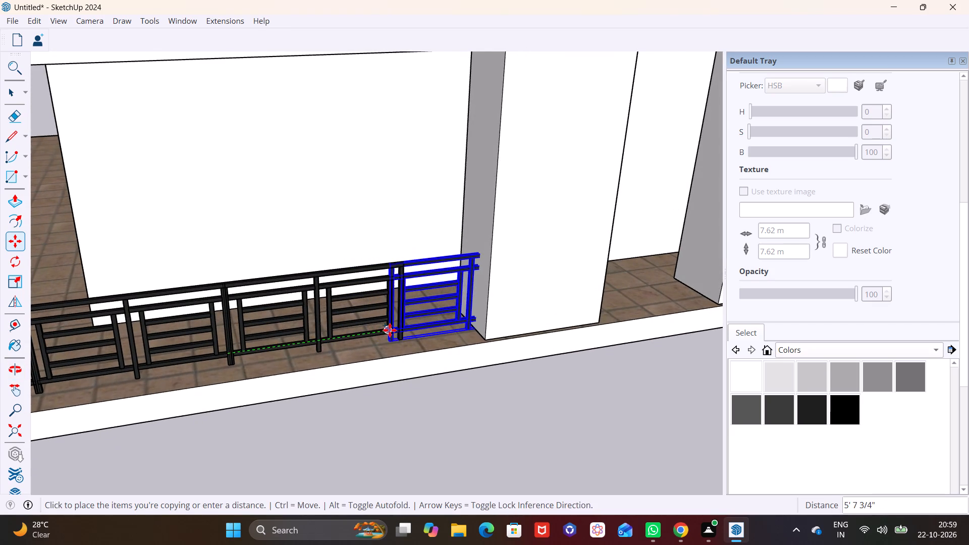
click(404, 335)
key(space)
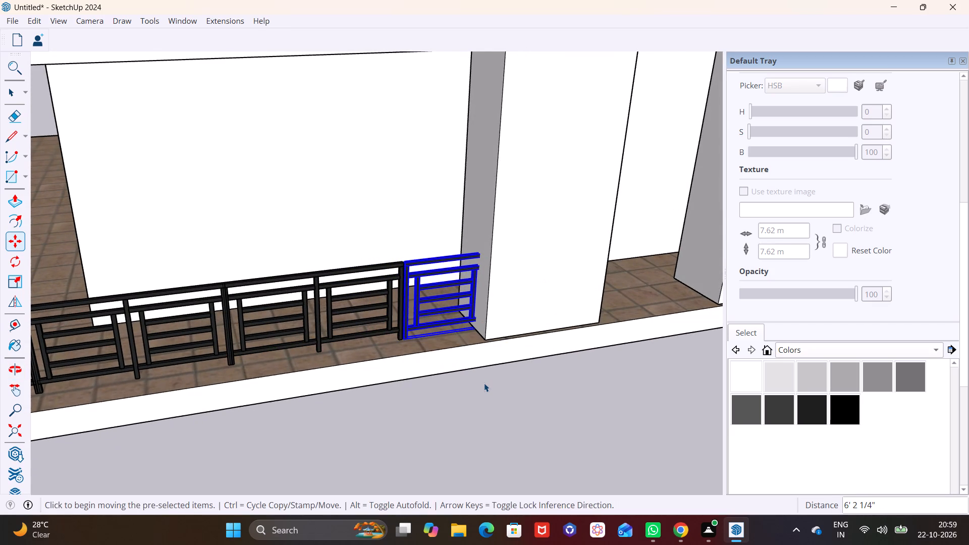
click(487, 388)
Push/pull the top face of the pillar nearer the railing upward so the pillar rises above the roof.
scroll(490, 388, down, 7)
middle_drag(559, 340, 415, 345)
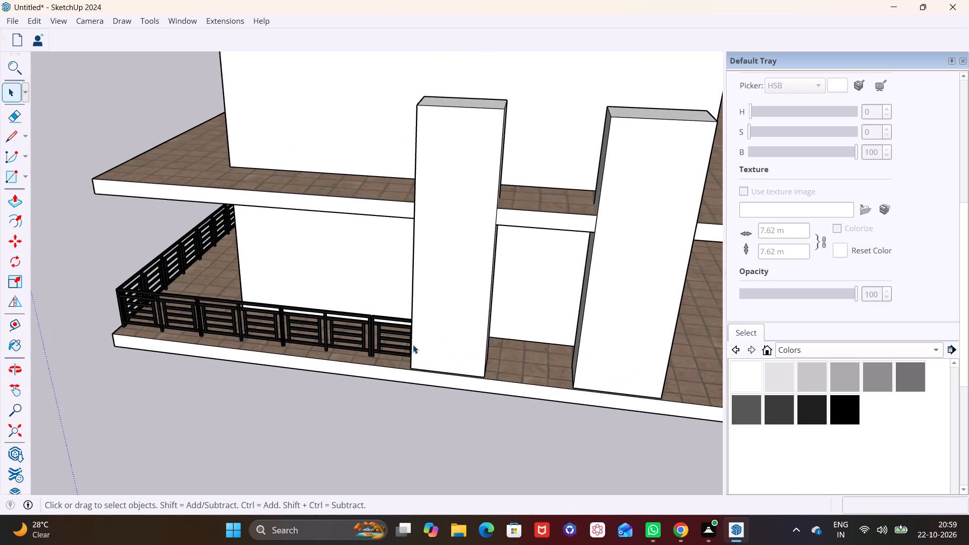
middle_drag(347, 352, 529, 336)
middle_drag(470, 343, 443, 431)
scroll(516, 236, up, 2)
middle_drag(517, 227, 409, 383)
drag(424, 332, 488, 363)
click(456, 311)
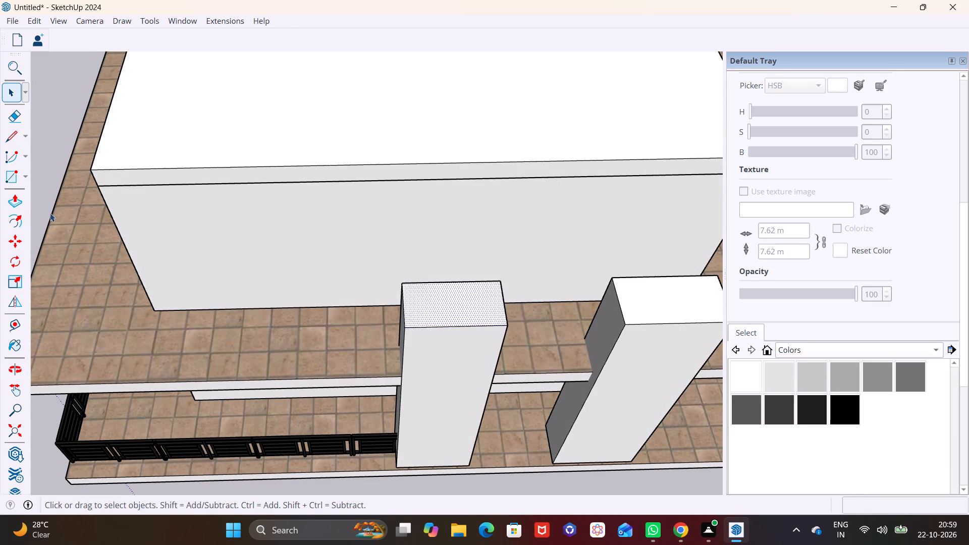
click(16, 201)
drag(450, 299, 471, 134)
key(space)
click(471, 134)
Push/pull the second pillar's top face upward above the roof to about the first pillar's height.
click(682, 295)
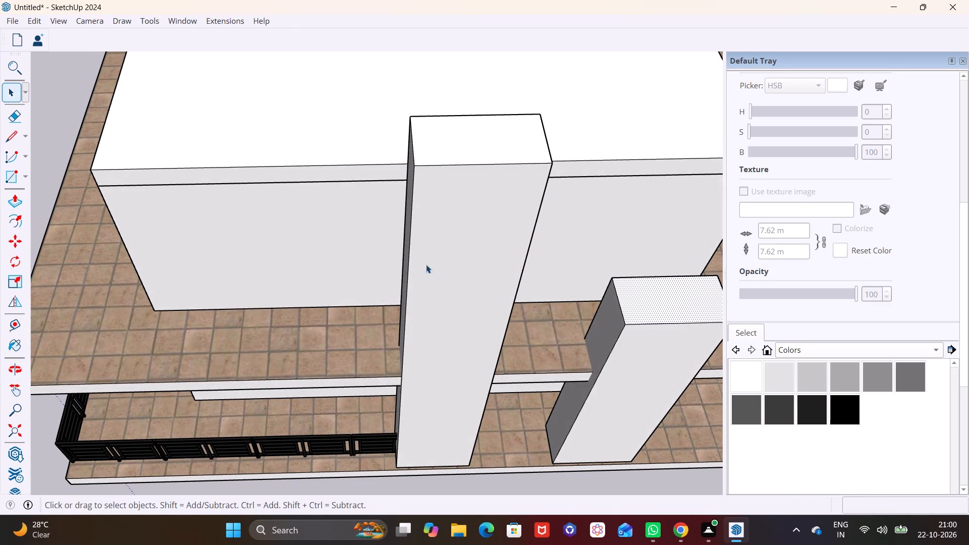
click(14, 197)
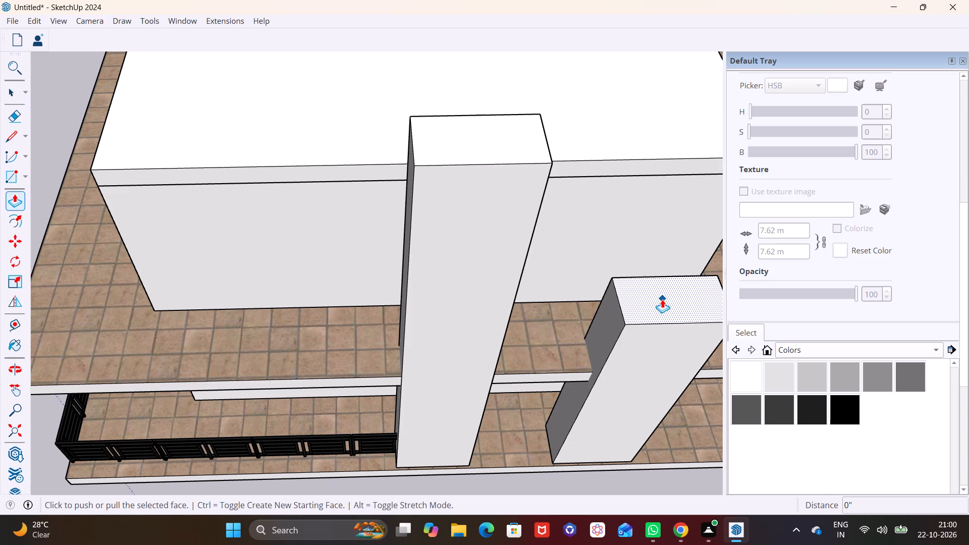
drag(662, 299, 637, 109)
drag(677, 224, 673, 118)
click(673, 118)
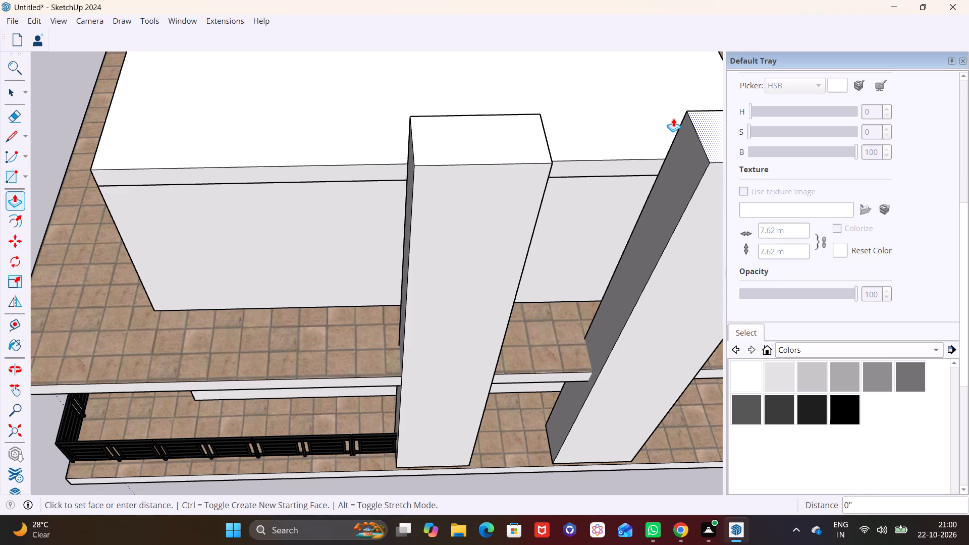
scroll(558, 319, up, 1)
click(605, 111)
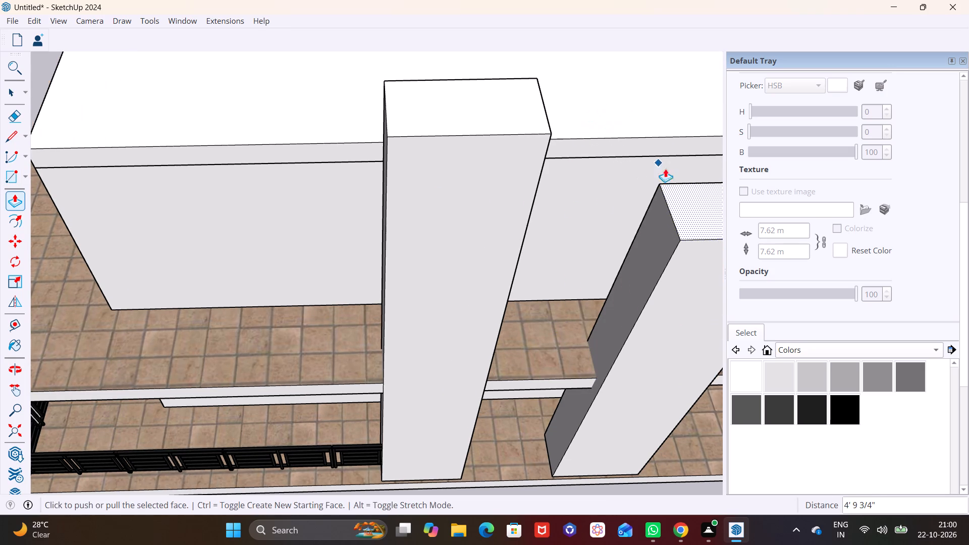
drag(707, 210, 700, 117)
click(698, 113)
key(space)
Copy the end double panel of the lower slab's side railing about 13' 6" up to the rear corner of the upper slab's side edge.
middle_drag(564, 312, 641, 127)
middle_drag(562, 263, 582, 235)
scroll(553, 261, up, 1)
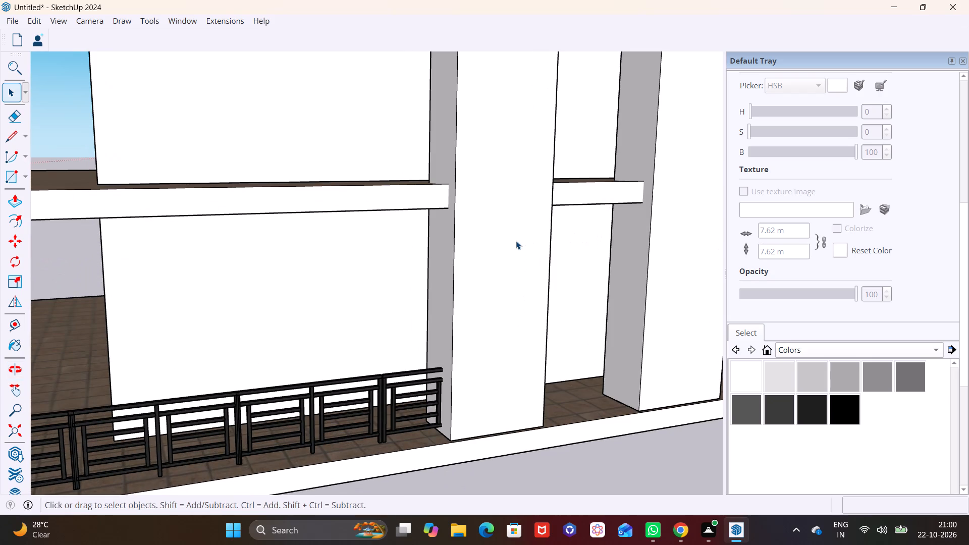
middle_drag(502, 249, 536, 304)
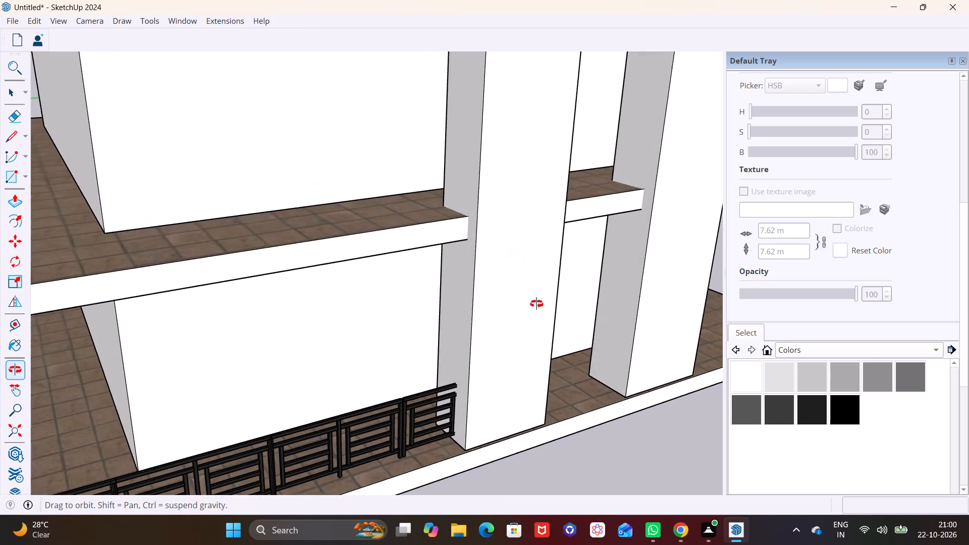
middle_drag(536, 304, 532, 219)
scroll(516, 206, down, 1)
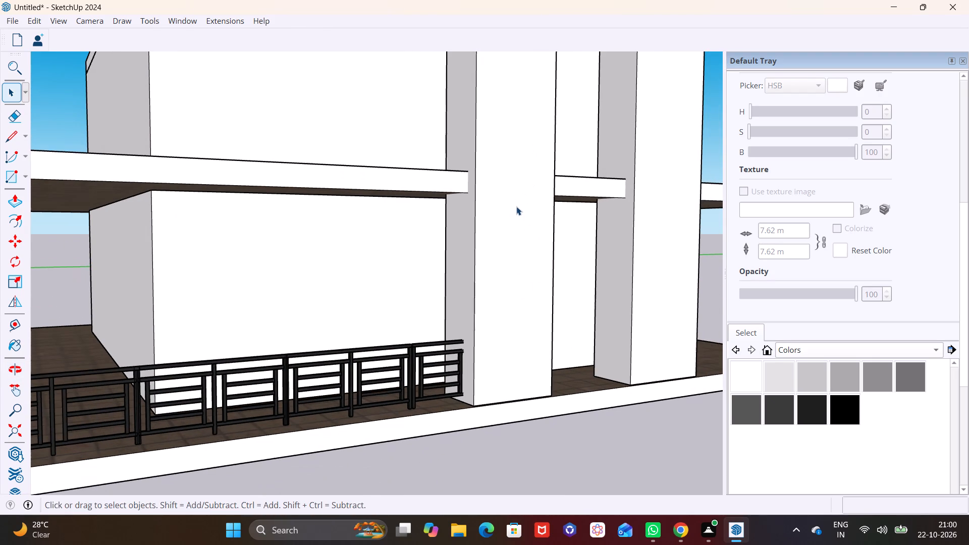
scroll(522, 234, down, 2)
middle_drag(523, 238, 548, 252)
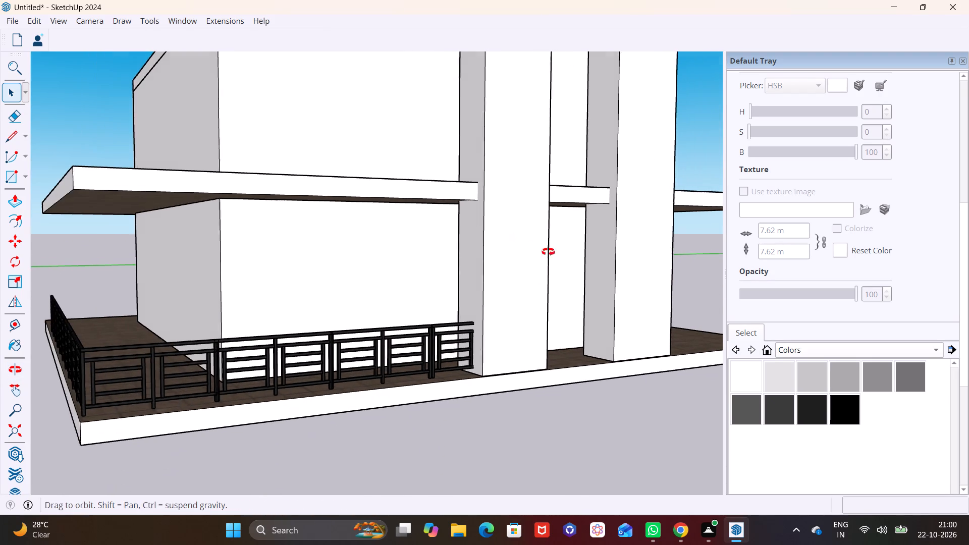
middle_drag(548, 252, 699, 271)
middle_drag(433, 286, 752, 307)
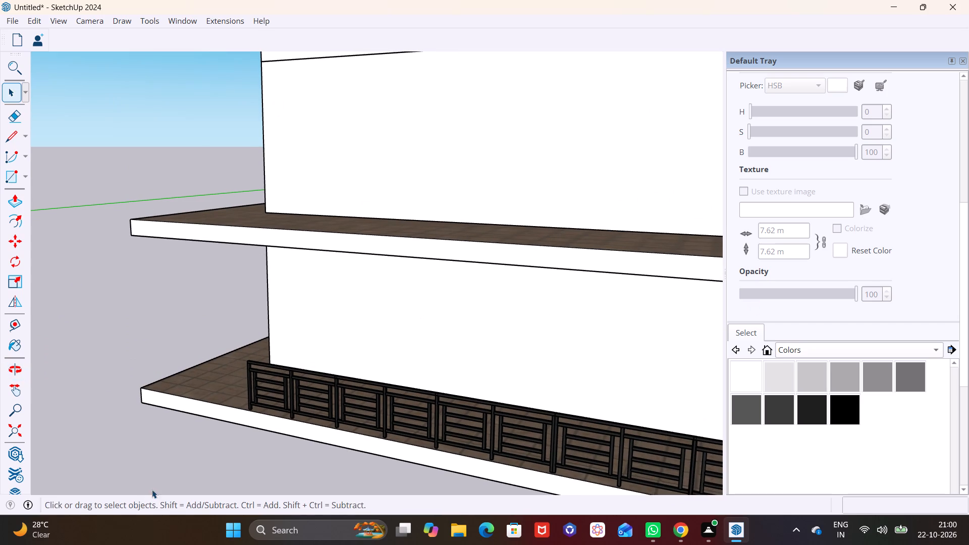
click(312, 398)
key(m)
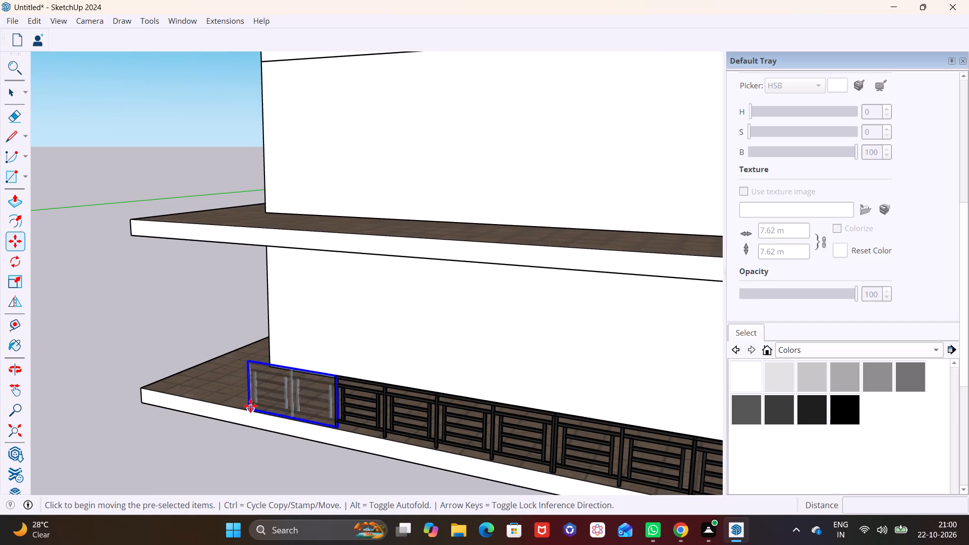
click(250, 405)
scroll(157, 198, up, 3)
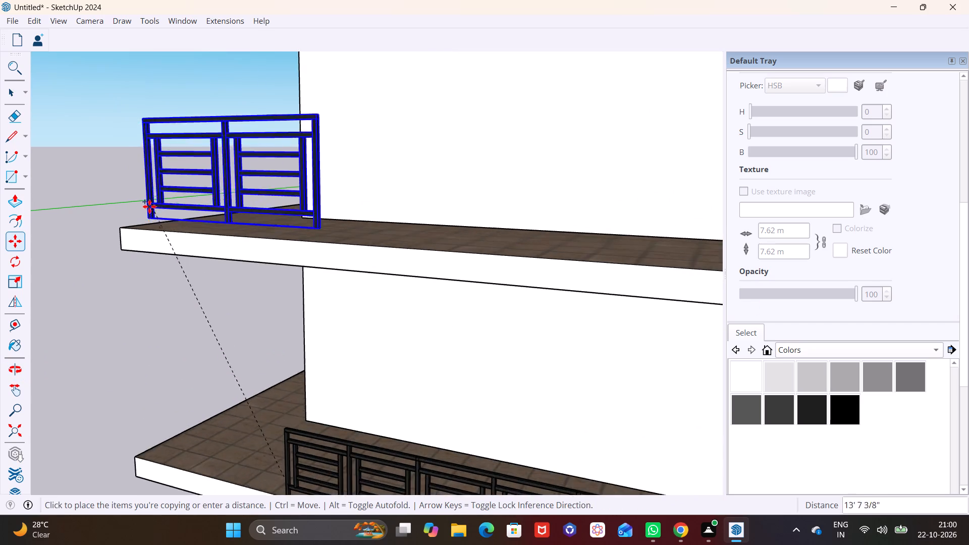
scroll(149, 206, up, 9)
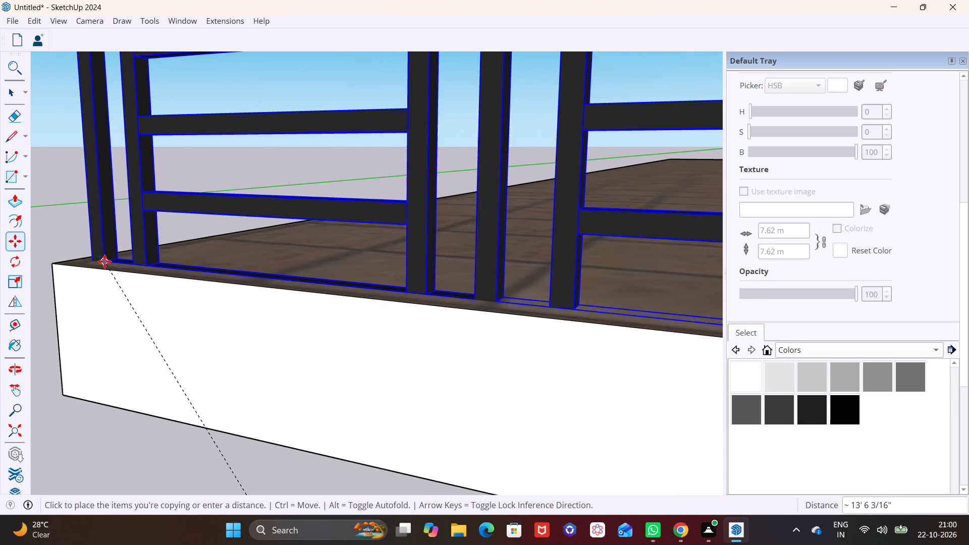
click(98, 264)
Copy the upper slab's double railing panel about 6' along the side edge, end to end with the corner panel.
scroll(164, 260, down, 10)
middle_drag(421, 308, 321, 353)
middle_drag(331, 344, 288, 272)
scroll(290, 271, up, 3)
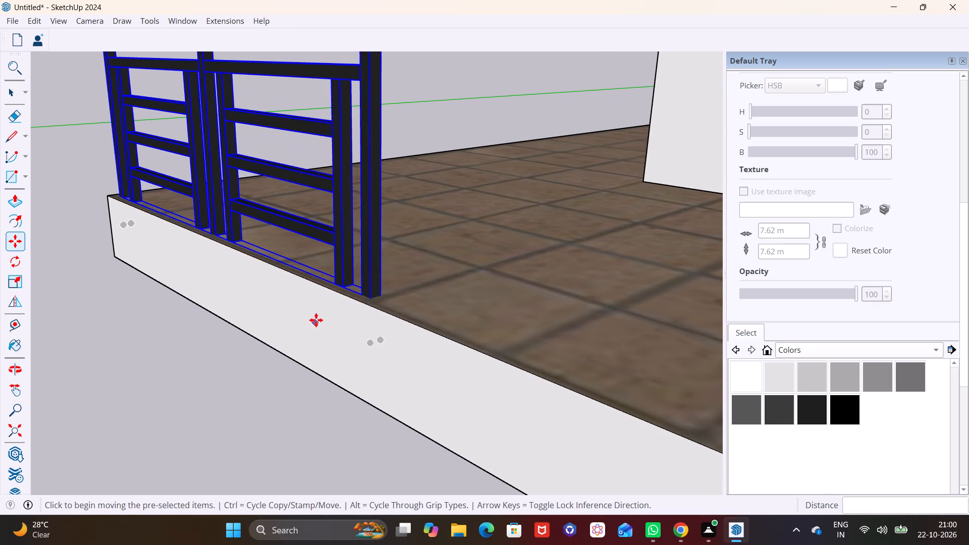
scroll(316, 320, down, 1)
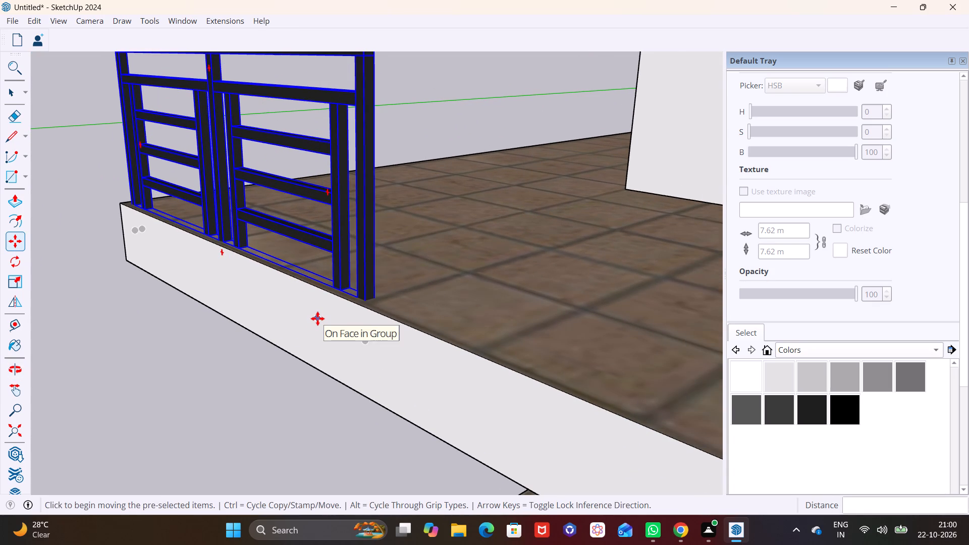
scroll(317, 318, down, 10)
middle_drag(346, 325, 530, 322)
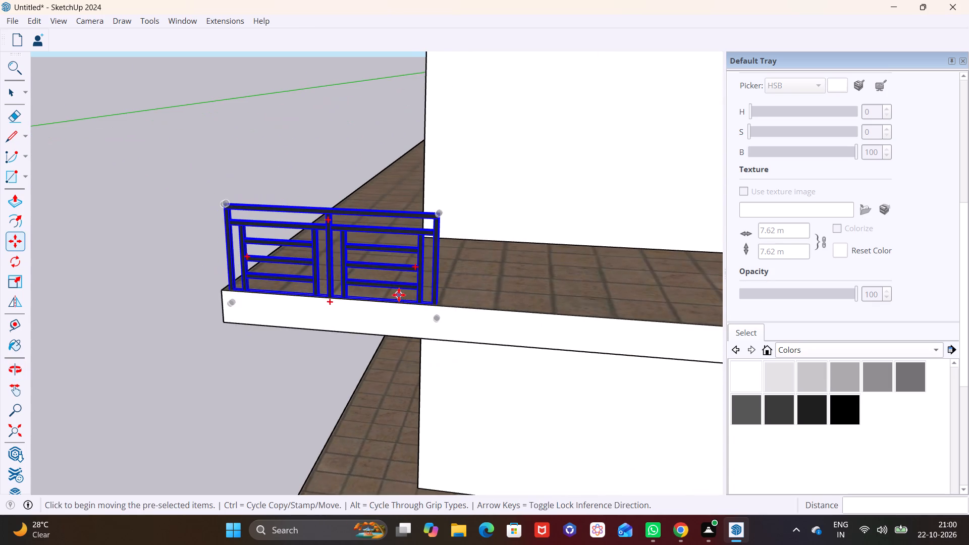
middle_drag(413, 296, 606, 284)
scroll(606, 284, left, 2)
middle_drag(533, 292, 476, 294)
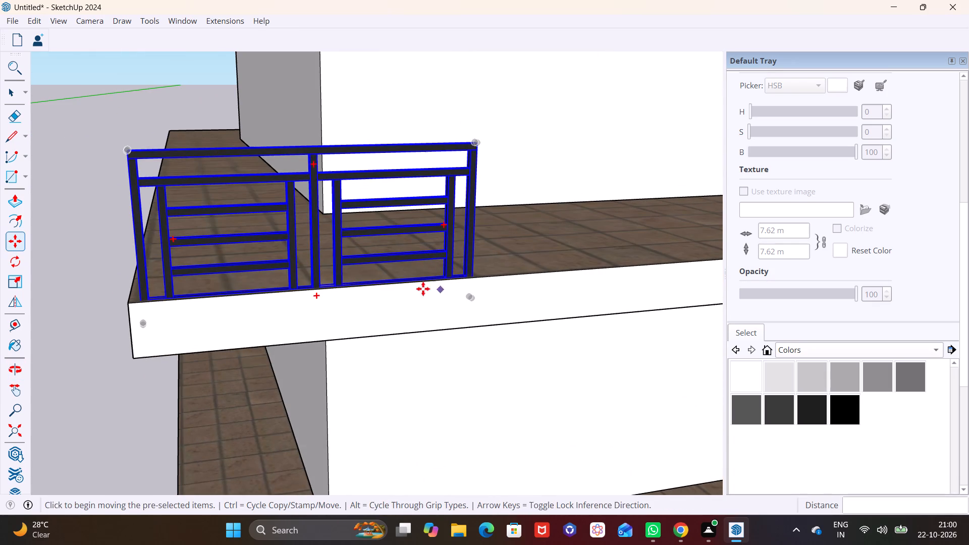
key(m)
click(143, 301)
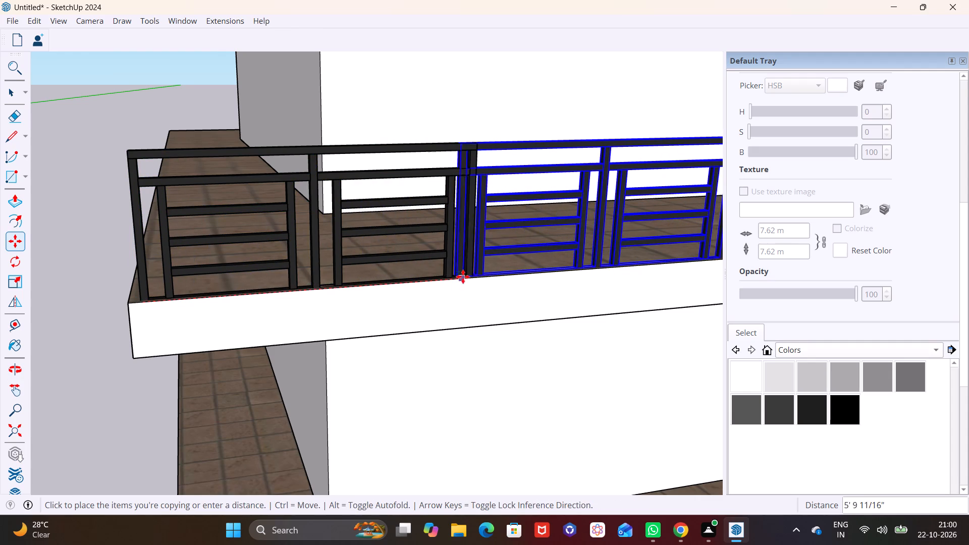
click(469, 275)
Extend the upper side railing with two more end-to-end copies of the double panel, each spaced about 6'.
scroll(478, 267, down, 3)
ctrl+middle_drag(481, 267, 467, 269)
middle_drag(467, 267, 151, 343)
click(154, 349)
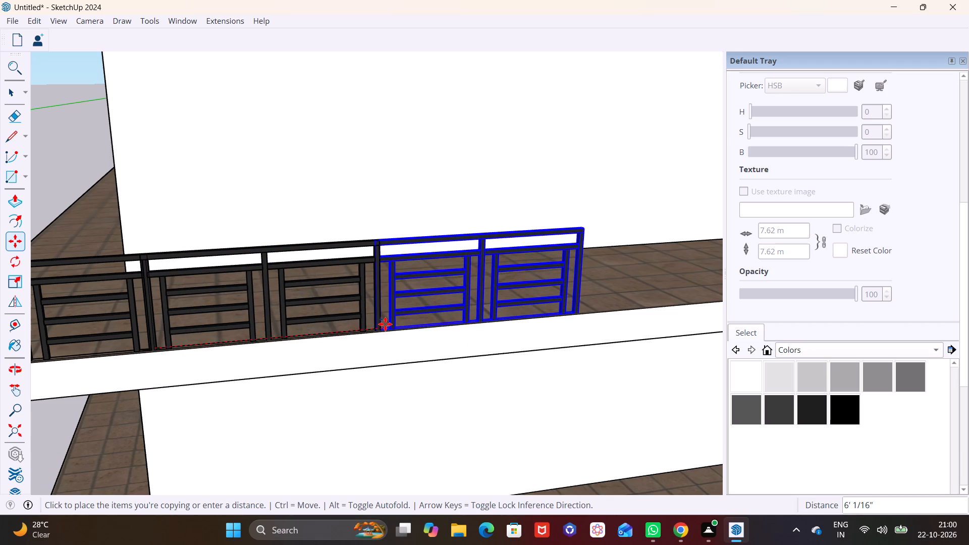
click(385, 324)
click(376, 330)
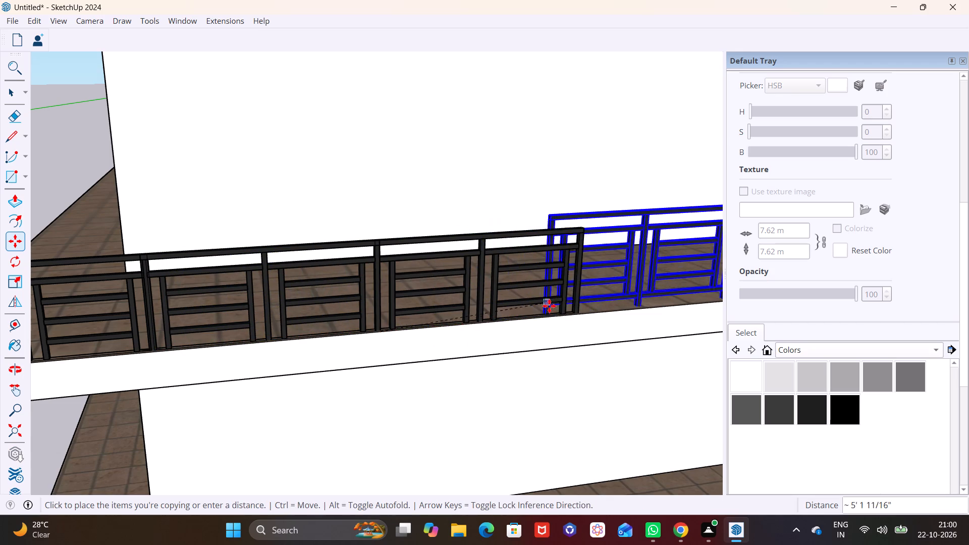
click(571, 310)
Extend the upper slab's side railing with two more double-panel copies, placed end to end about 6' apart.
scroll(573, 306, down, 1)
middle_drag(573, 306, 284, 363)
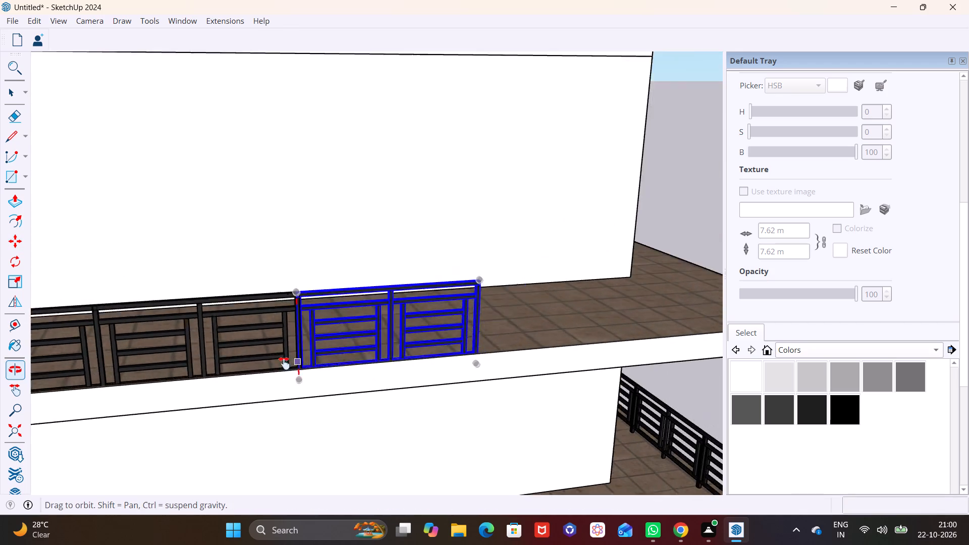
middle_drag(284, 363, 179, 374)
click(183, 384)
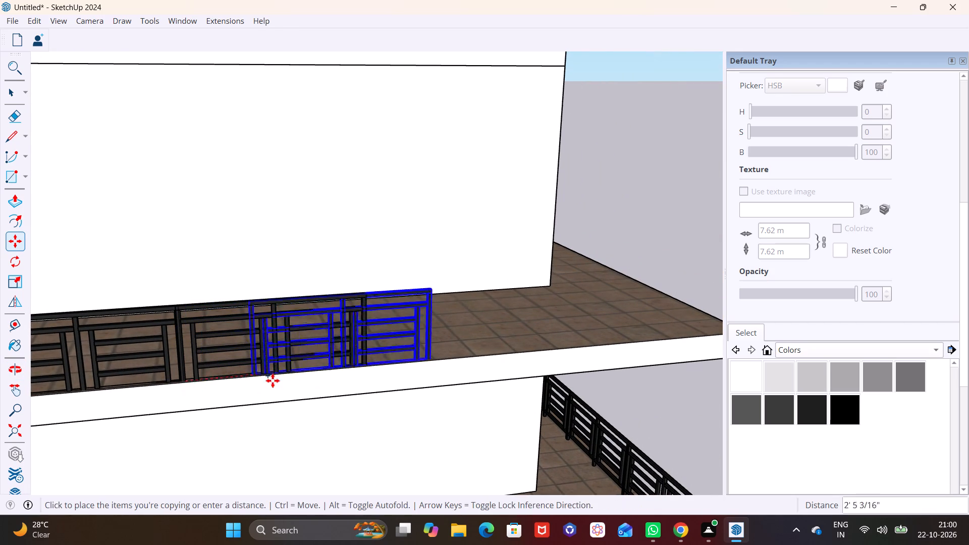
click(363, 358)
click(370, 364)
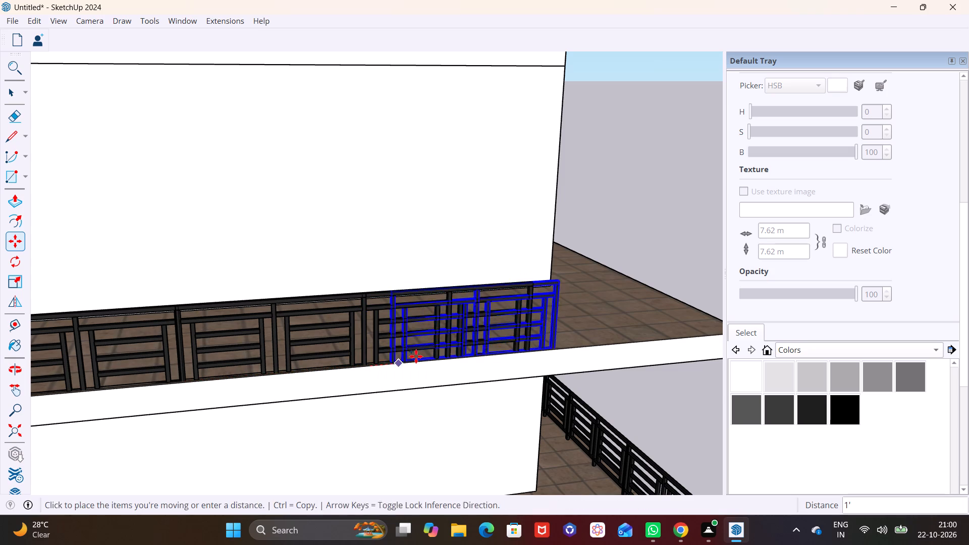
click(534, 345)
Copy the last double panel 6' further along the upper slab's side edge, running past the front corner.
middle_click(539, 345)
scroll(540, 347, down, 4)
middle_drag(539, 347, 243, 390)
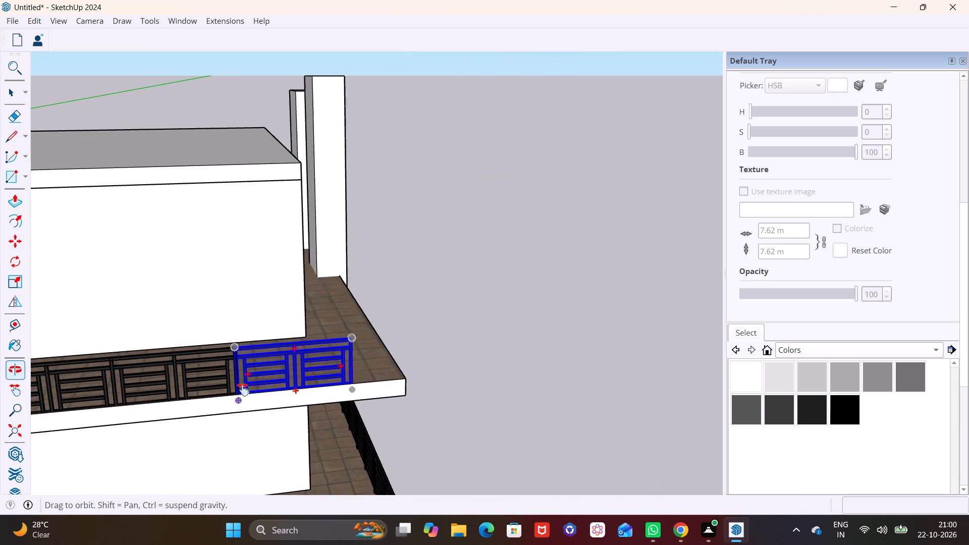
middle_drag(243, 390, 237, 390)
middle_drag(235, 381, 180, 384)
scroll(199, 374, up, 6)
middle_drag(226, 383, 218, 379)
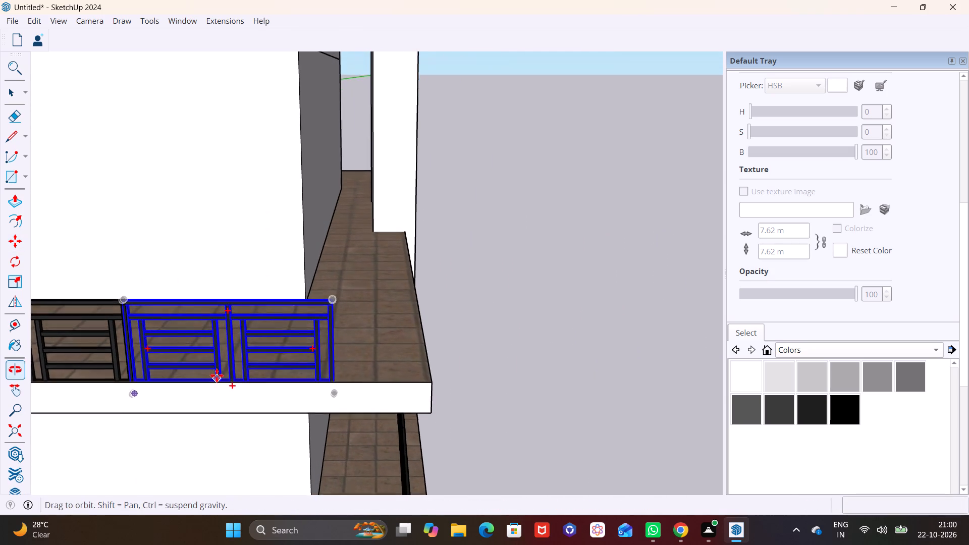
scroll(237, 361, up, 2)
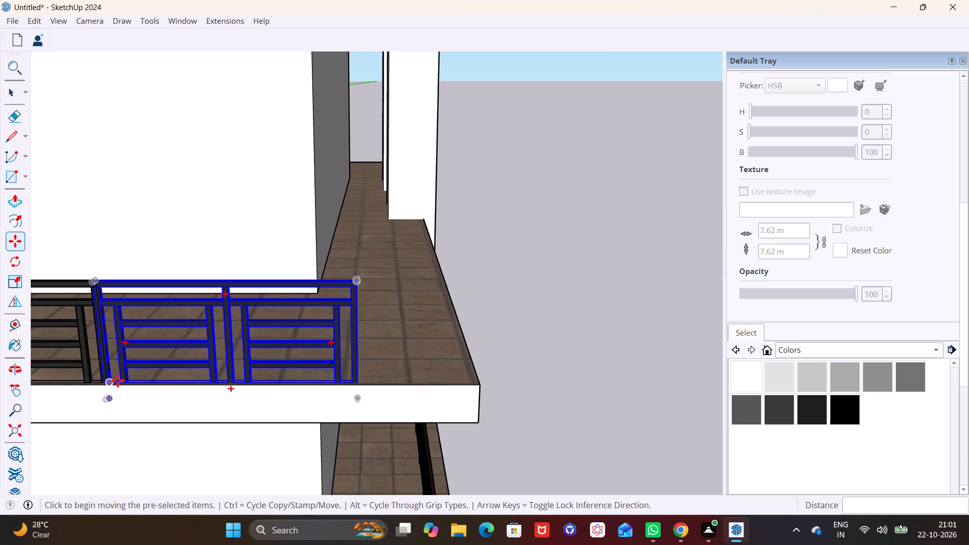
click(109, 380)
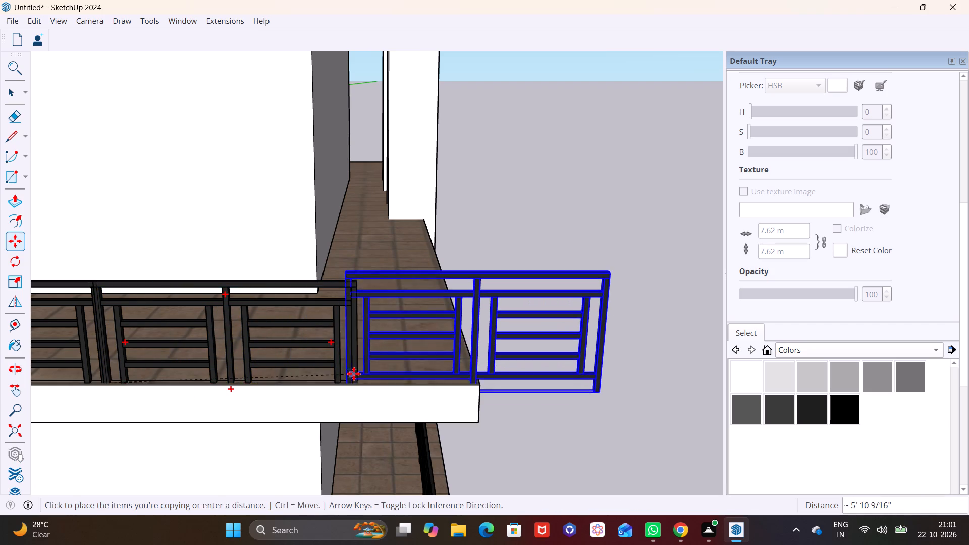
click(355, 379)
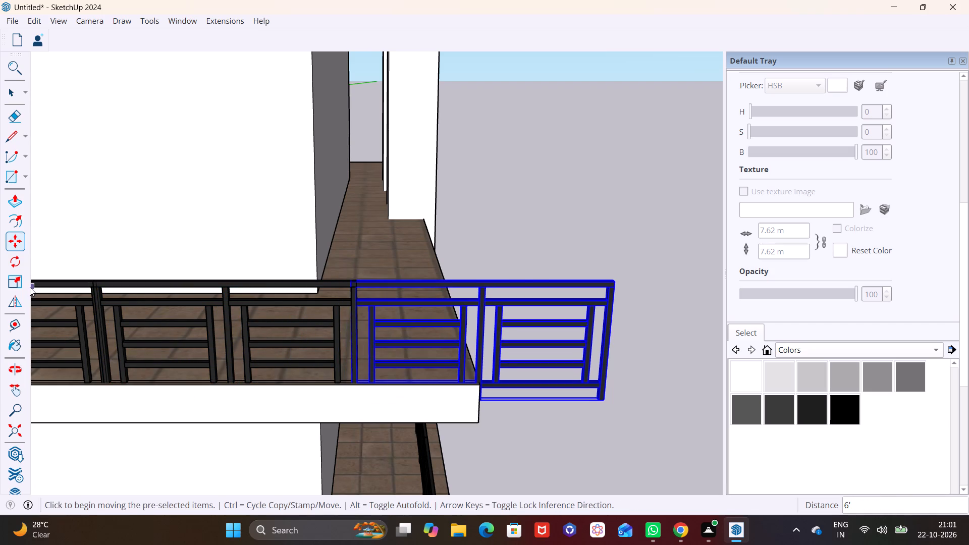
Scale the overhanging end panel along its length so it stops at the upper slab's front corner.
click(19, 281)
middle_drag(496, 368, 281, 363)
scroll(467, 372, up, 3)
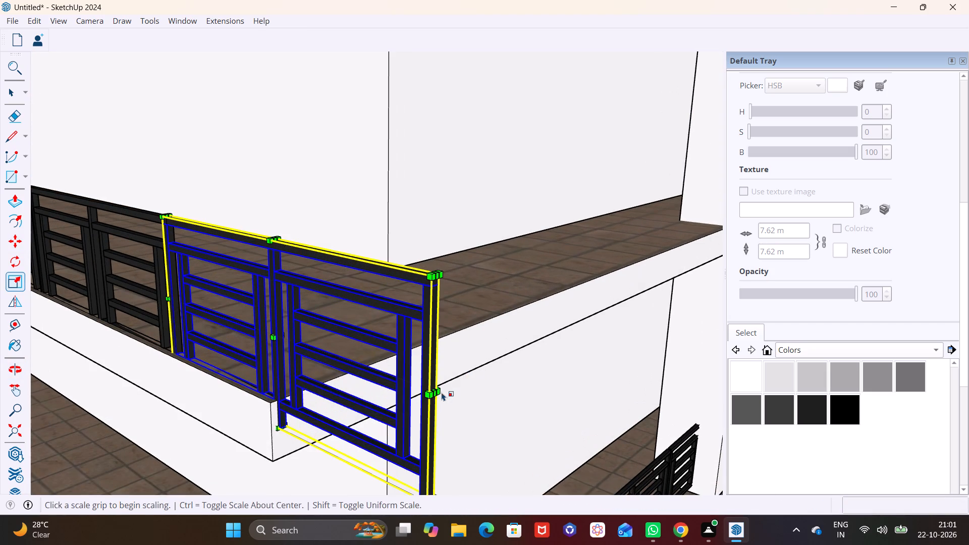
click(436, 392)
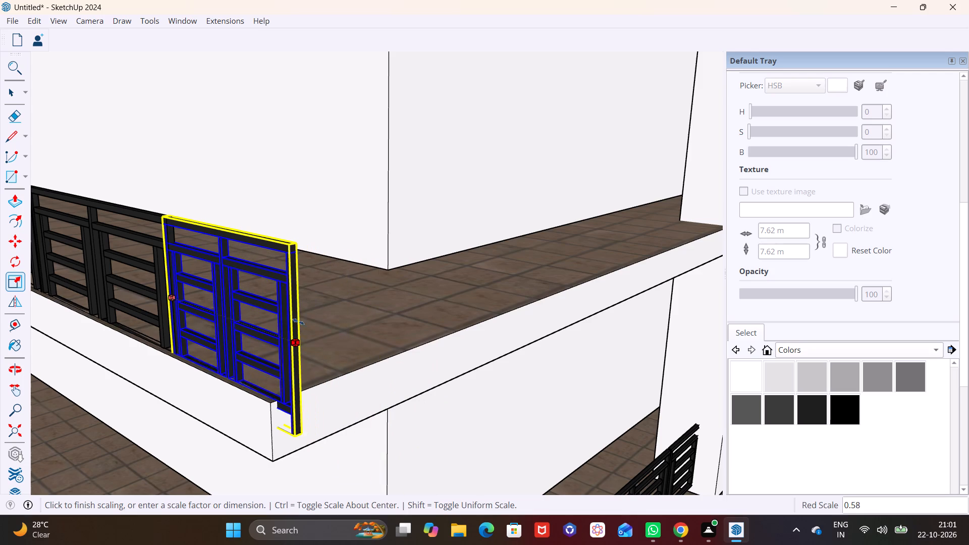
click(284, 311)
key(space)
click(357, 342)
Copy the corner double panel of the lower slab's front railing up to the upper slab's front corner.
scroll(365, 341, down, 2)
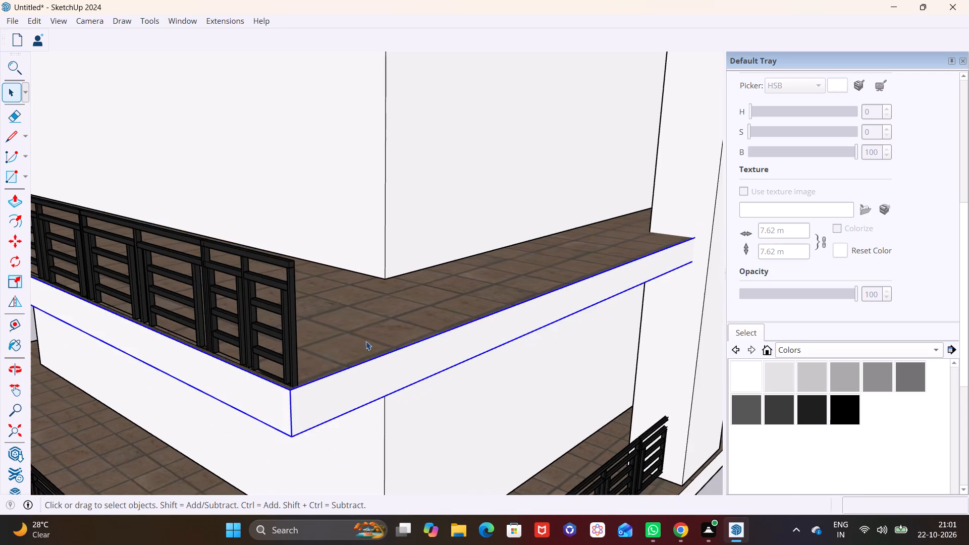
scroll(366, 341, down, 4)
middle_drag(393, 320, 432, 349)
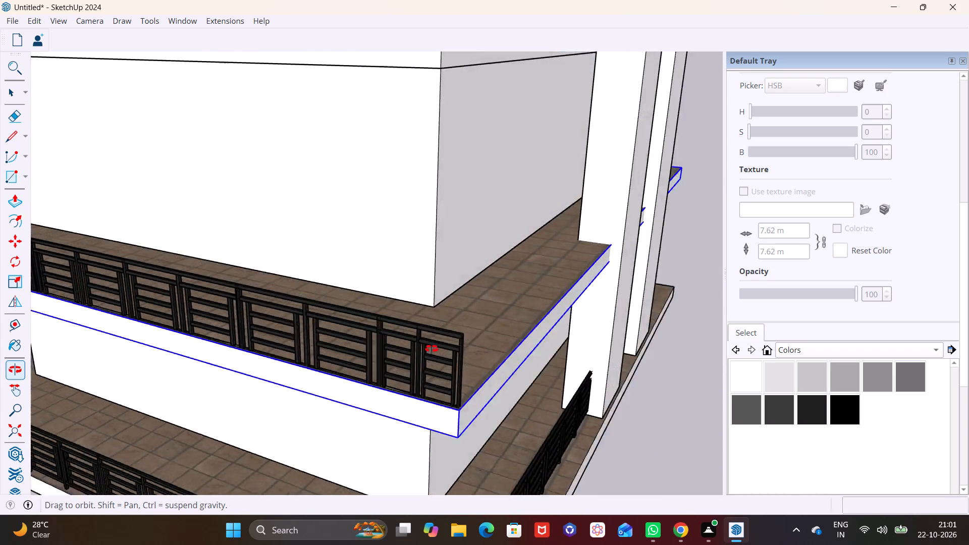
middle_drag(432, 349, 316, 343)
middle_drag(151, 301, 178, 209)
middle_drag(284, 413, 271, 396)
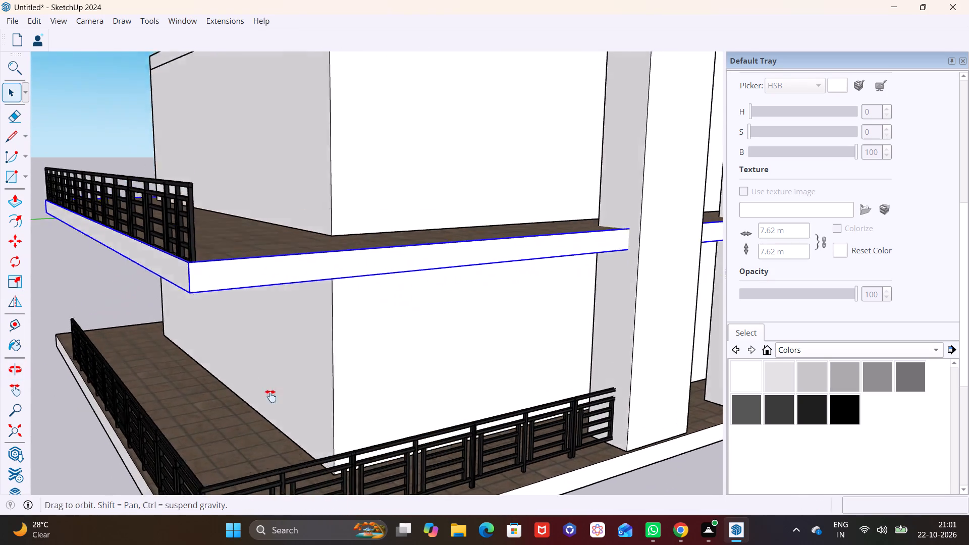
middle_drag(271, 396, 283, 331)
click(274, 405)
click(297, 415)
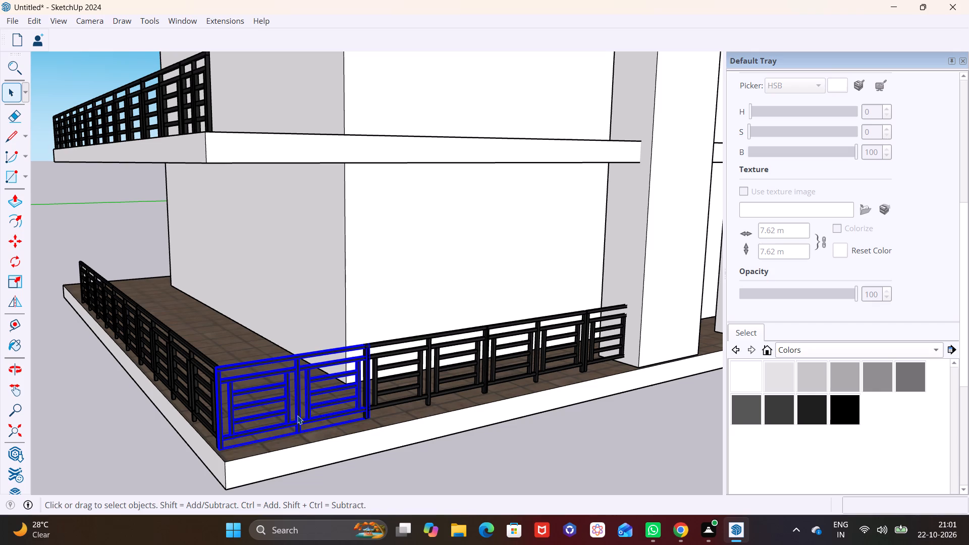
key(m)
click(221, 447)
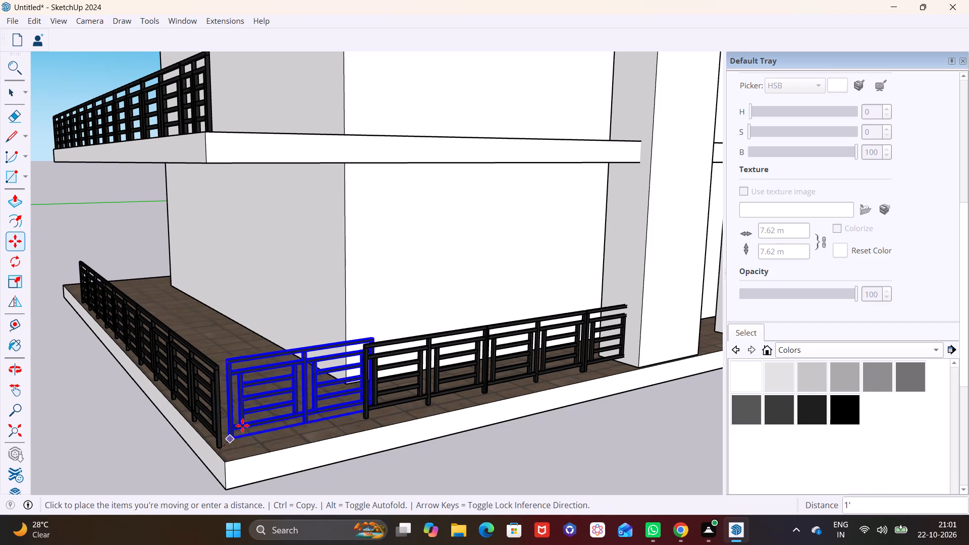
scroll(294, 161, up, 1)
middle_drag(291, 152, 147, 360)
scroll(76, 343, up, 4)
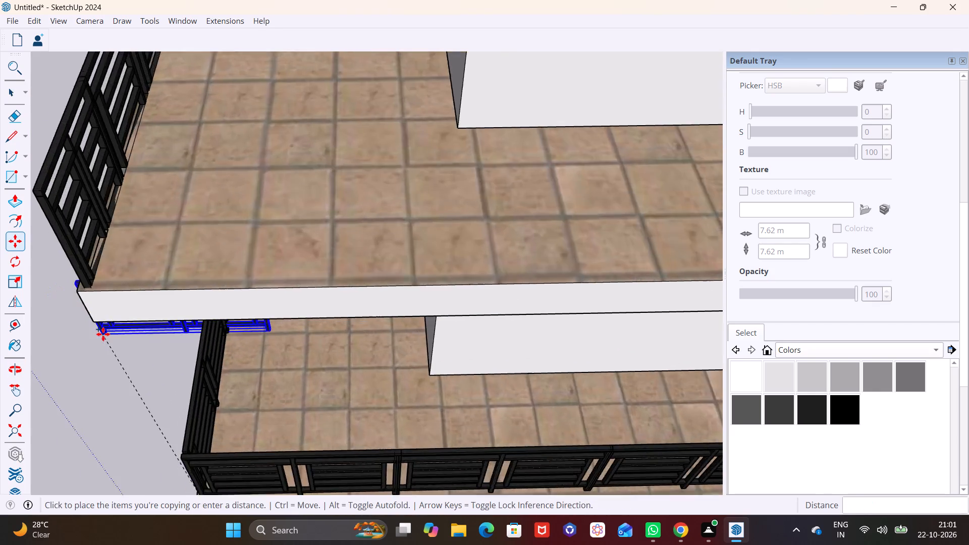
scroll(103, 334, up, 4)
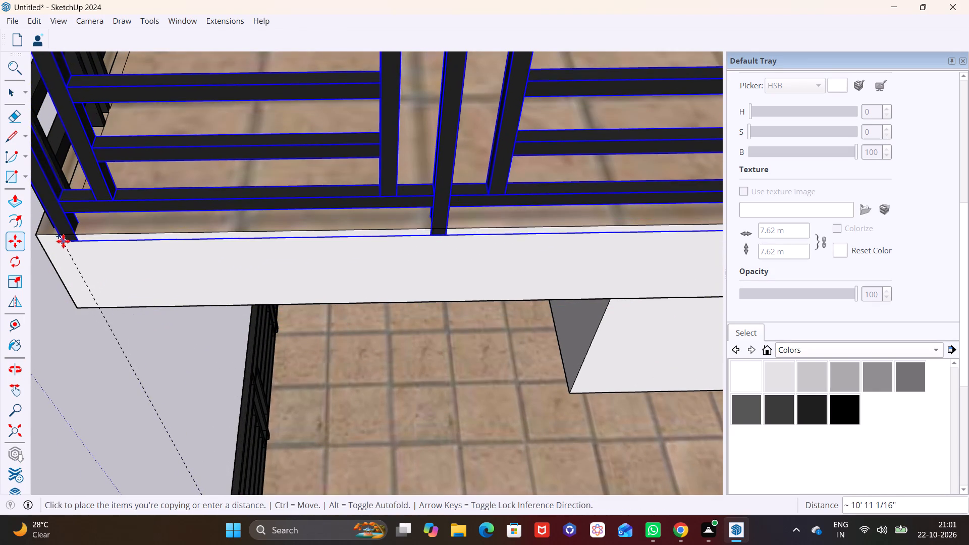
drag(54, 226, 48, 236)
key(space)
scroll(199, 285, down, 2)
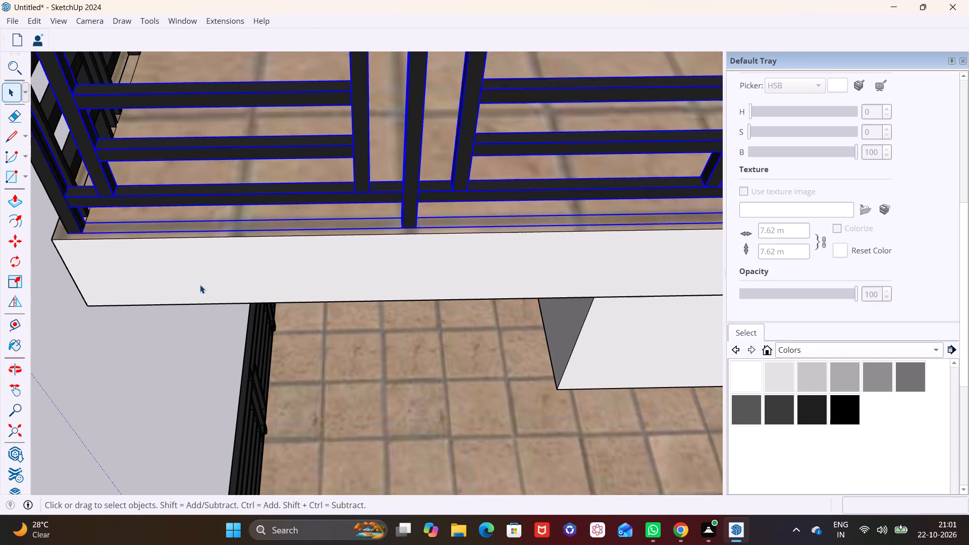
scroll(200, 285, down, 5)
click(290, 278)
Move the upper front corner panel straight down until its top rail is level with the side railing's top.
middle_drag(283, 285, 541, 244)
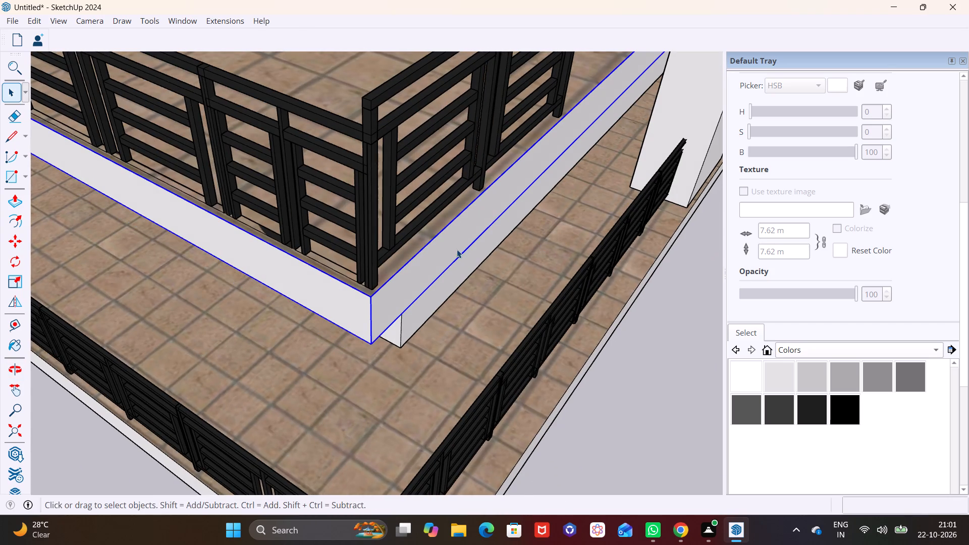
middle_drag(454, 252, 468, 133)
scroll(460, 146, down, 8)
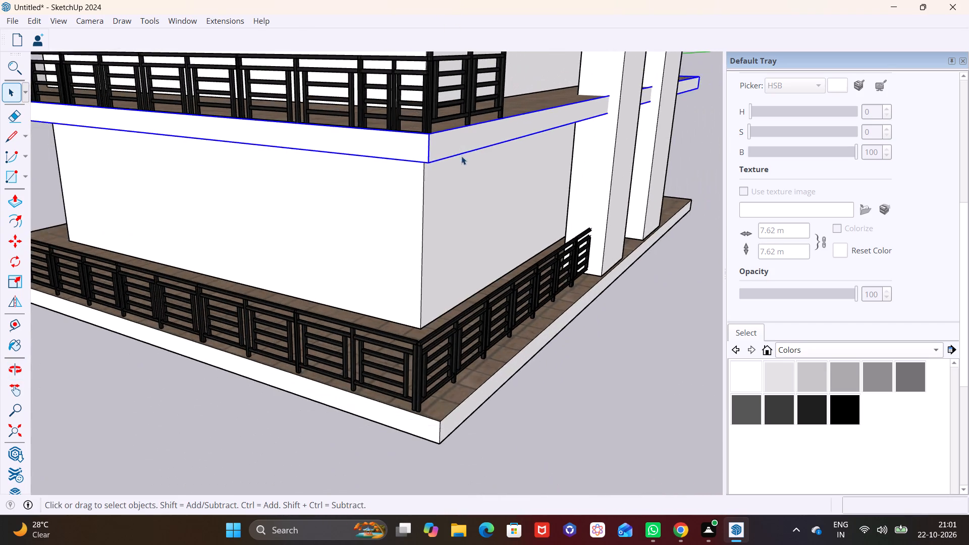
shift+middle_drag(461, 151, 427, 269)
scroll(429, 268, up, 7)
middle_drag(428, 261, 353, 264)
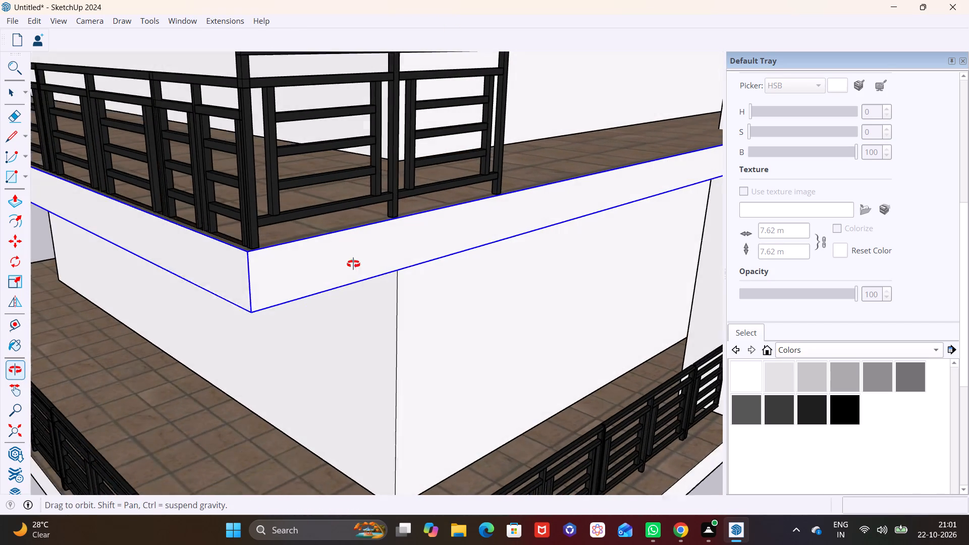
middle_drag(353, 264, 351, 263)
middle_drag(294, 223, 302, 237)
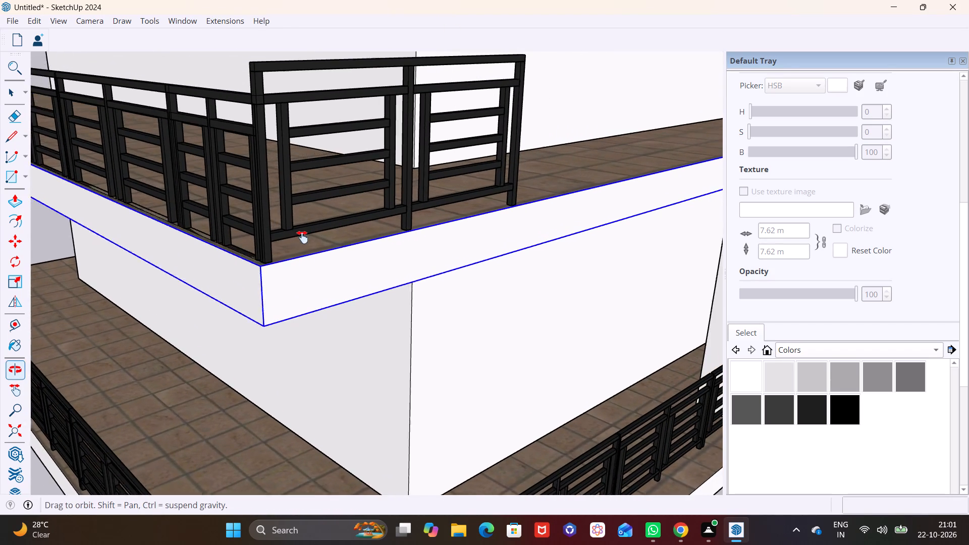
middle_drag(302, 237, 289, 249)
click(230, 111)
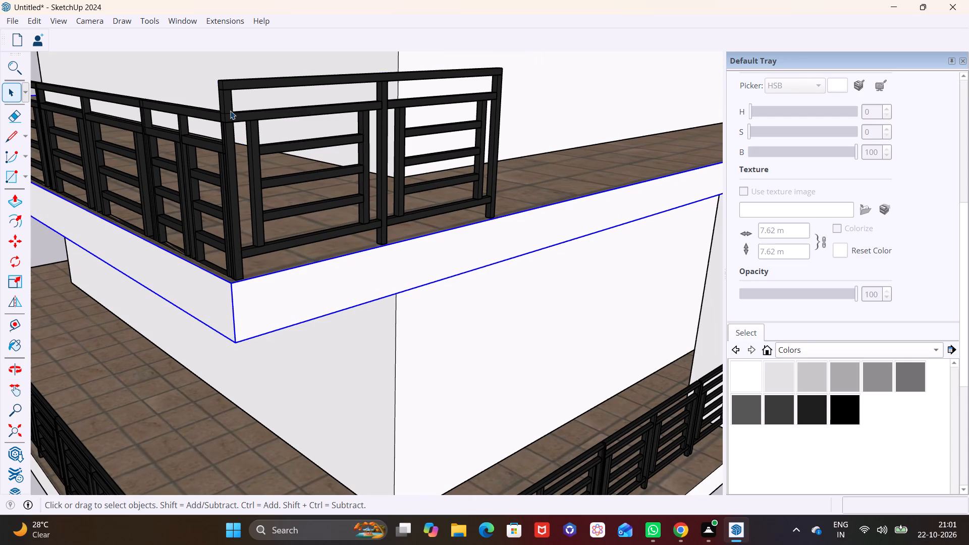
key(m)
click(220, 80)
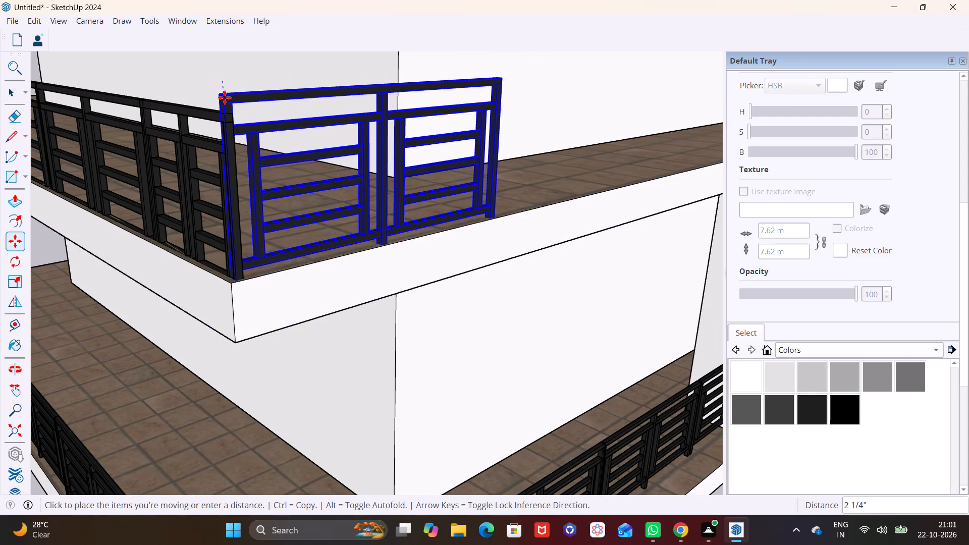
click(231, 113)
Copy the upper front corner panel twice along the front edge, end to end at about 6' spacing.
middle_drag(387, 192, 325, 50)
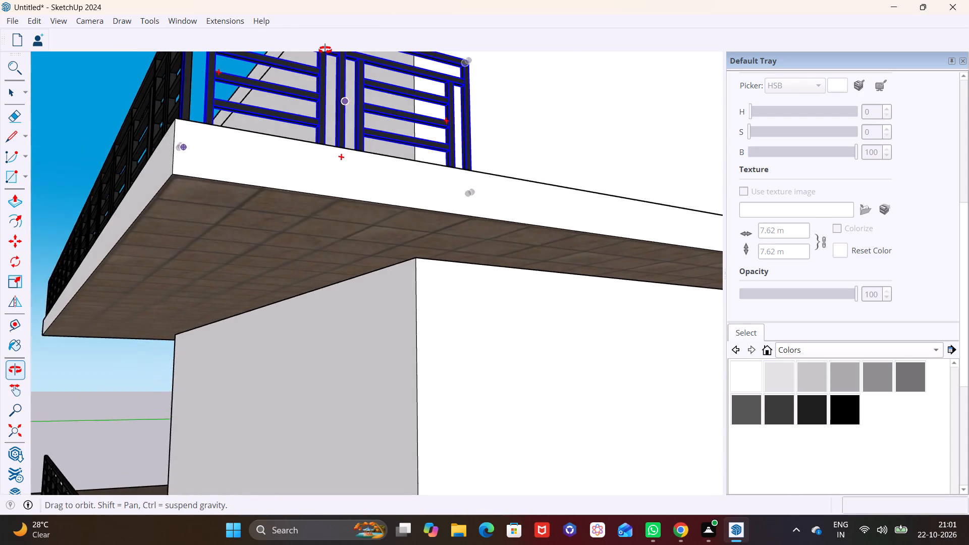
middle_drag(325, 50, 236, 184)
scroll(239, 190, down, 5)
middle_drag(286, 217, 248, 207)
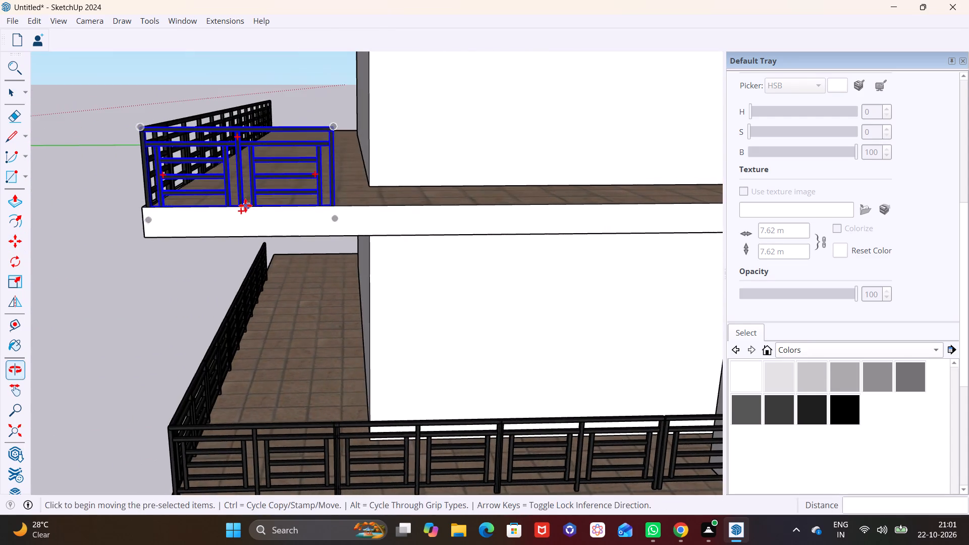
shift+middle_drag(247, 202, 221, 243)
key(m)
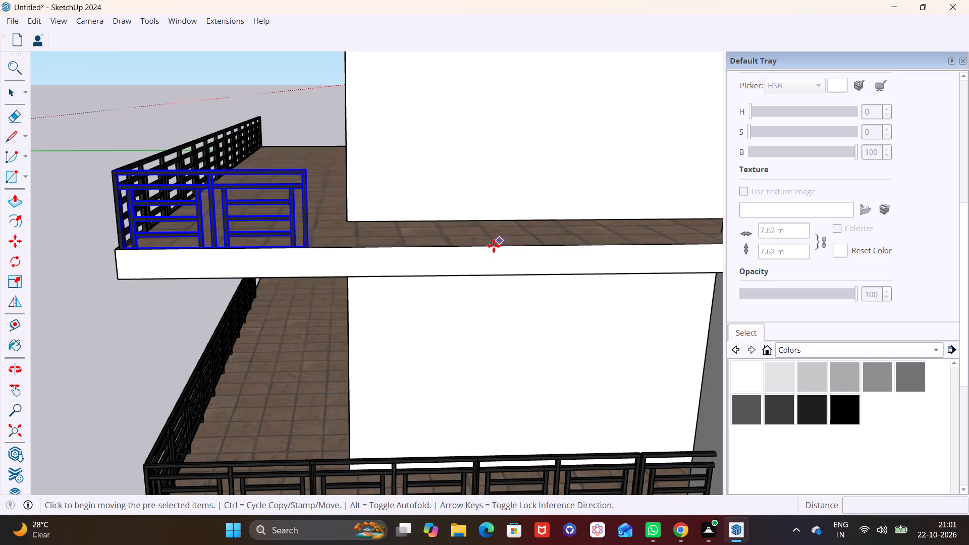
click(118, 243)
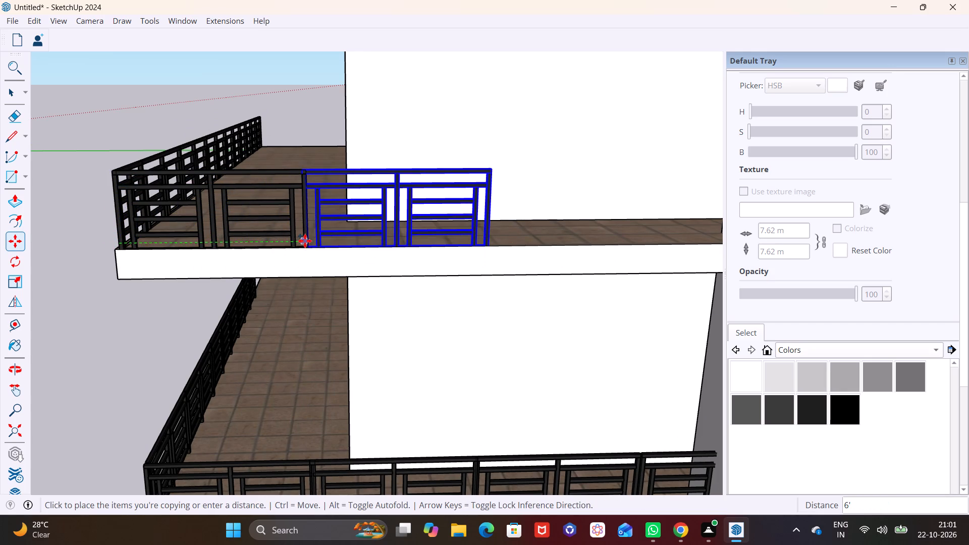
click(305, 241)
click(303, 242)
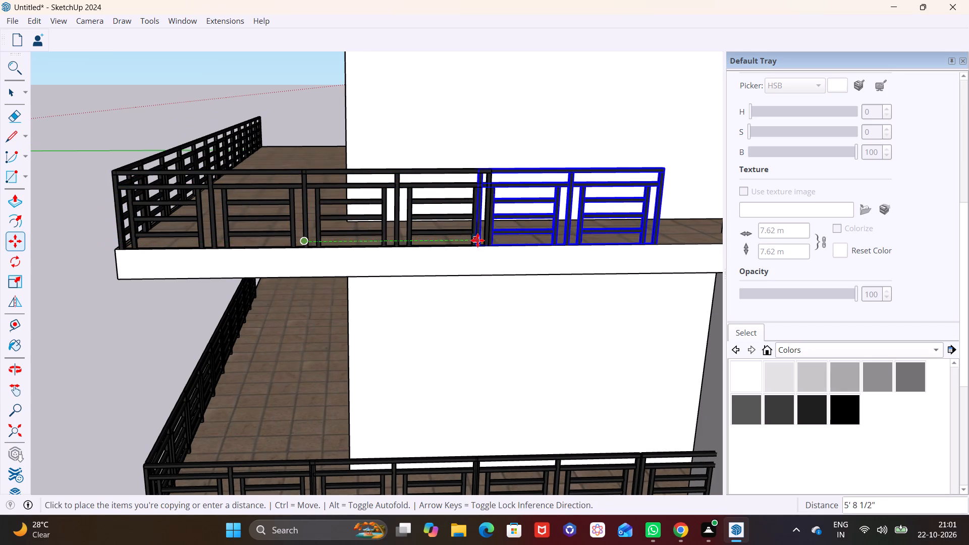
click(491, 239)
Copy the last upper front double panel another 6' so the railing runs into the first pillar.
scroll(492, 240, down, 3)
shift+middle_drag(493, 241, 208, 290)
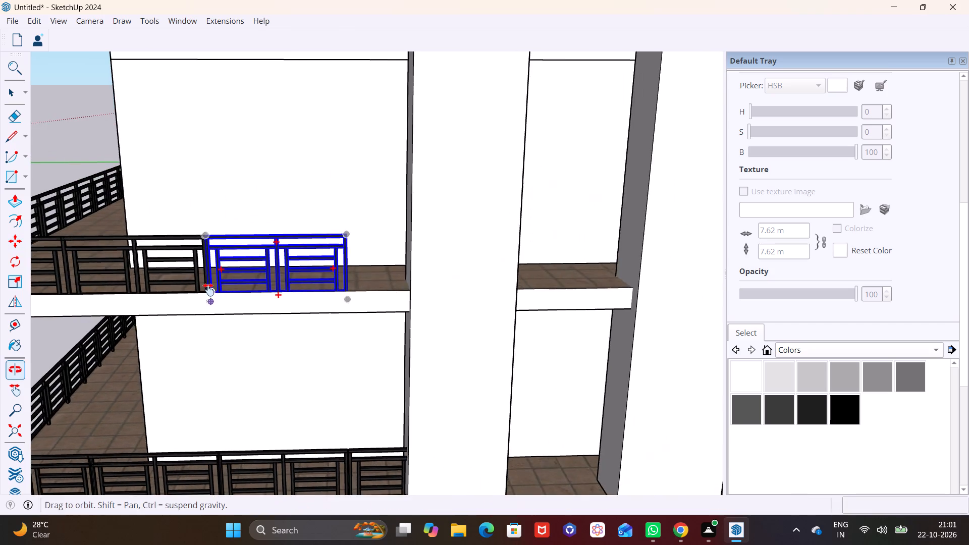
shift+middle_drag(208, 290, 208, 290)
scroll(255, 292, up, 3)
scroll(256, 292, down, 6)
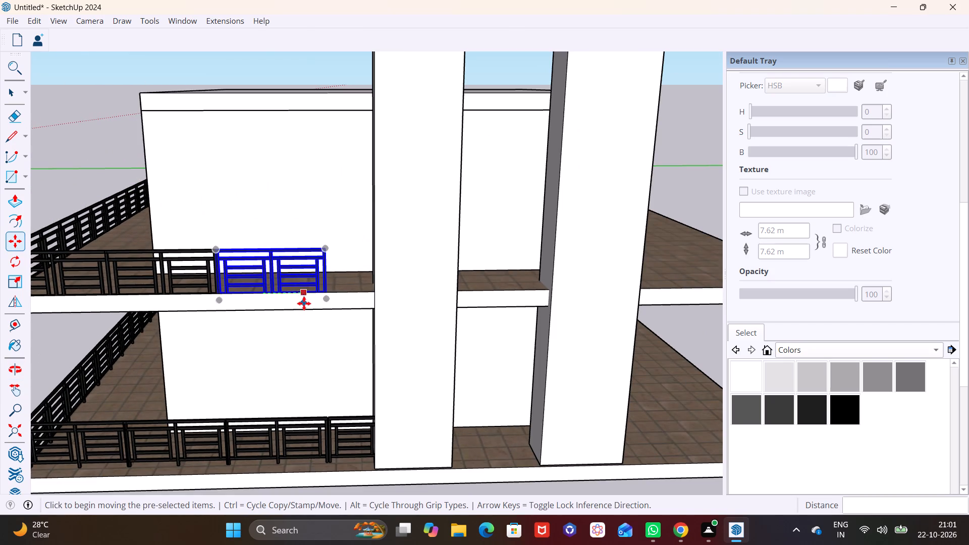
scroll(277, 288, up, 6)
click(174, 294)
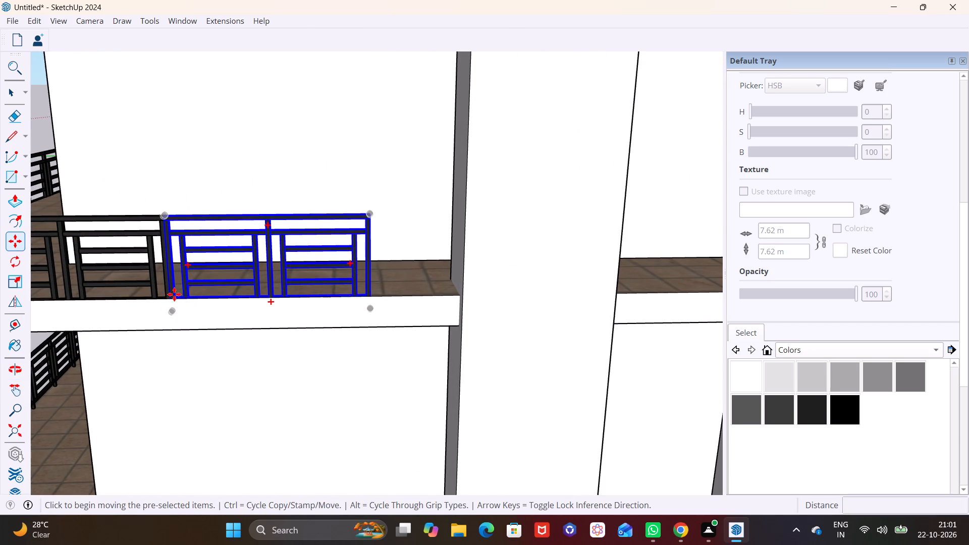
click(371, 290)
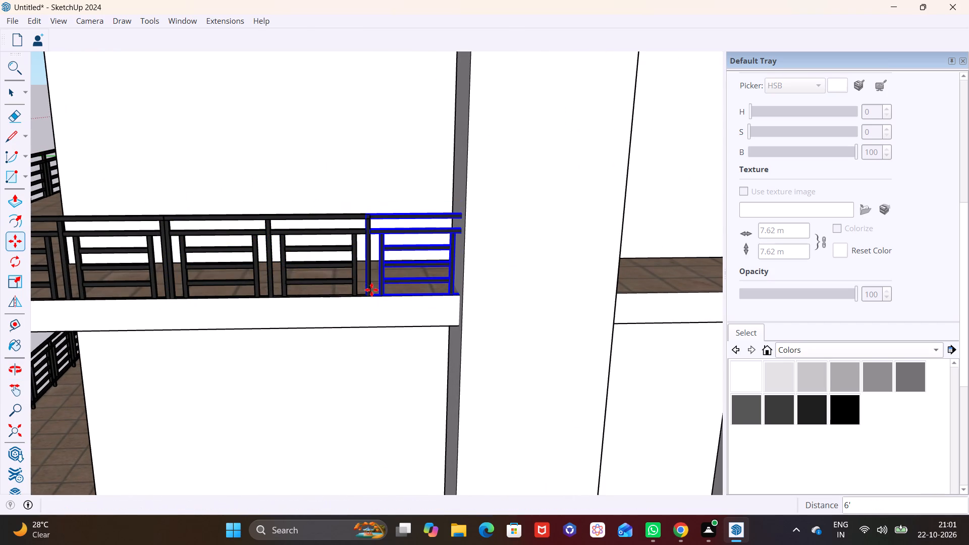
key(space)
click(374, 314)
Examine the whole building from the front, checking both slabs' railings against the pillars.
scroll(374, 314, down, 3)
middle_drag(387, 311, 231, 307)
scroll(274, 321, down, 7)
middle_drag(339, 363, 440, 371)
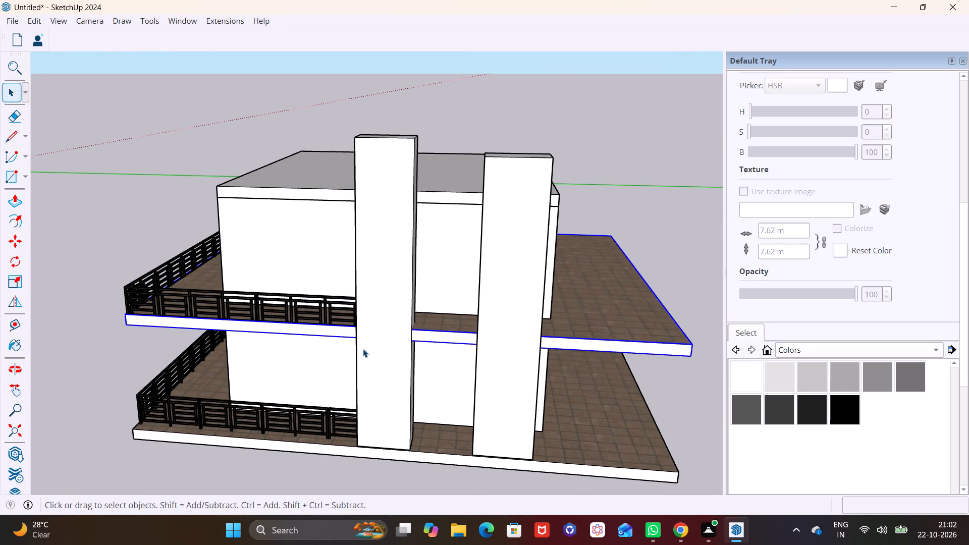
middle_drag(362, 348, 346, 347)
scroll(360, 348, up, 2)
scroll(386, 335, down, 2)
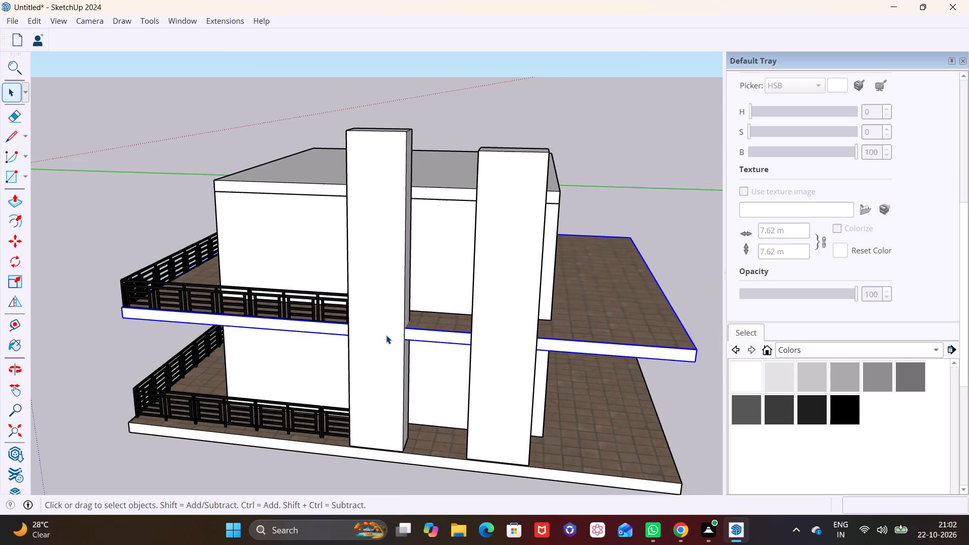
Copy an upper front double panel about 13' 7" along the front edge into the gap between the two pillars.
scroll(386, 335, down, 4)
middle_drag(330, 347, 510, 320)
shift+middle_drag(460, 311, 399, 350)
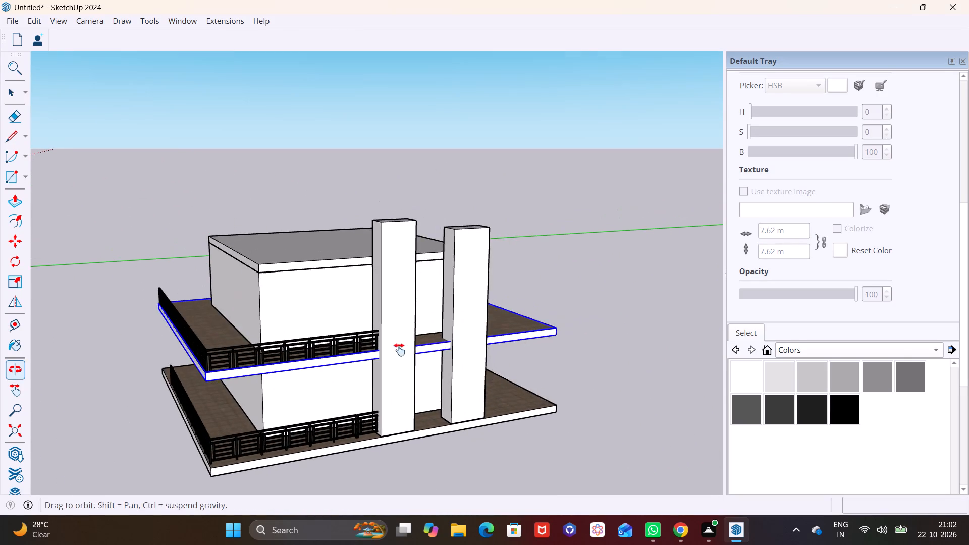
shift+middle_drag(399, 350, 386, 354)
scroll(342, 350, up, 6)
middle_drag(336, 348, 301, 352)
click(278, 334)
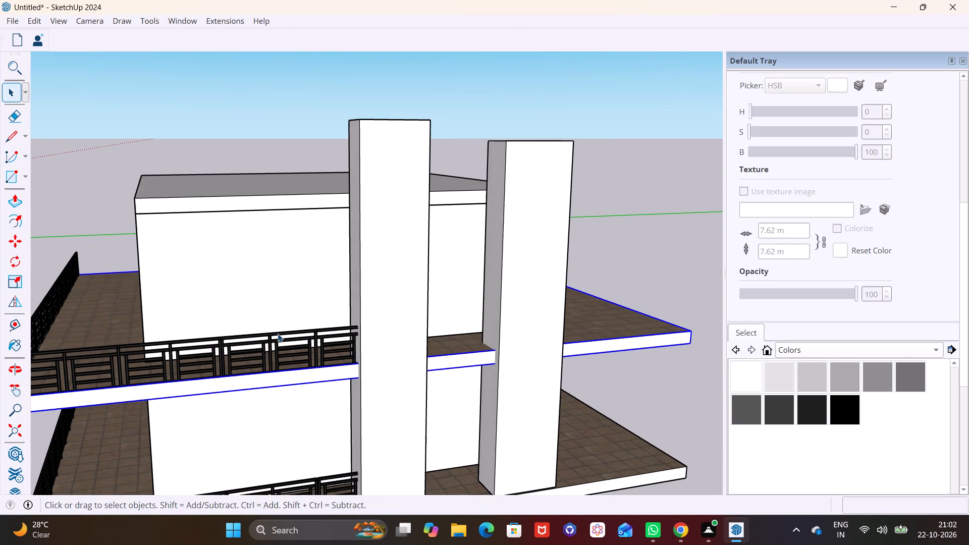
key(m)
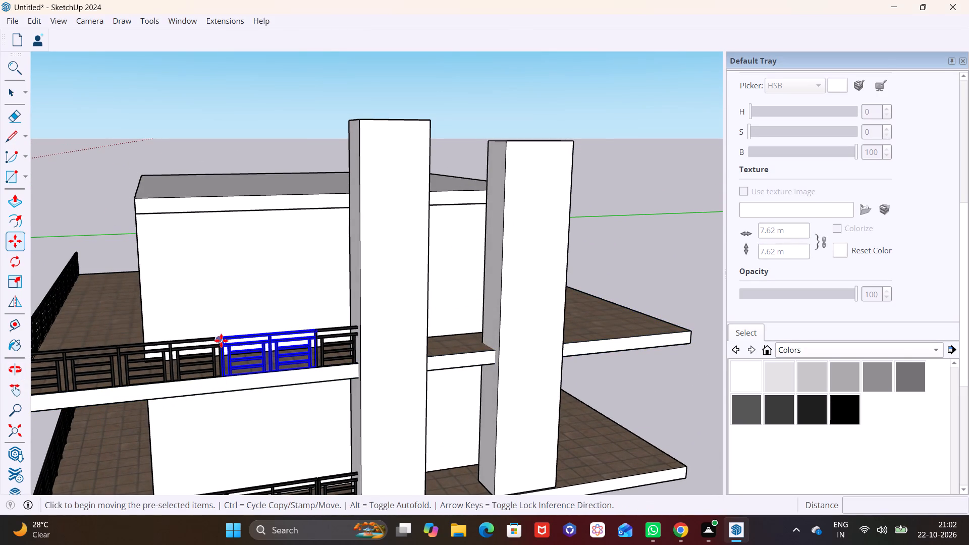
click(222, 340)
middle_drag(429, 336, 321, 341)
scroll(353, 323, up, 2)
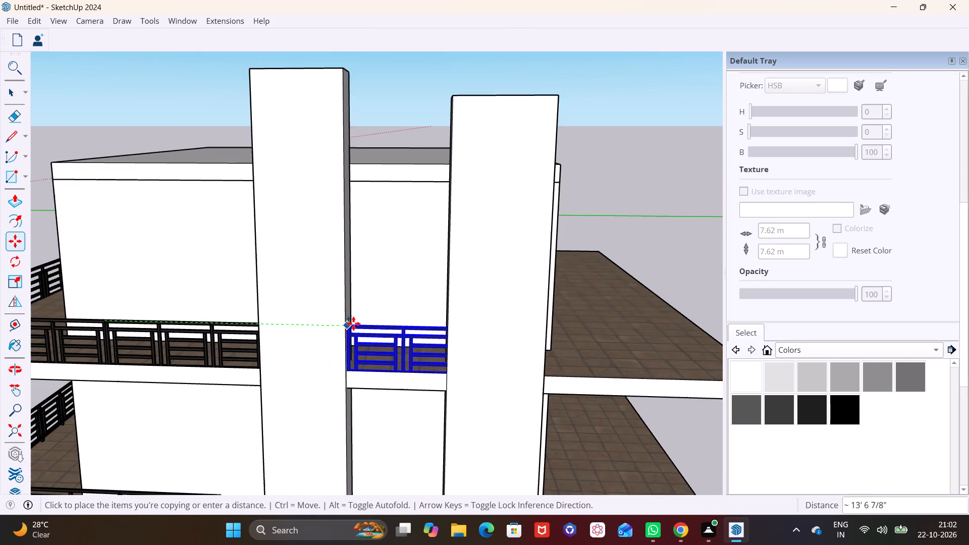
scroll(354, 323, up, 5)
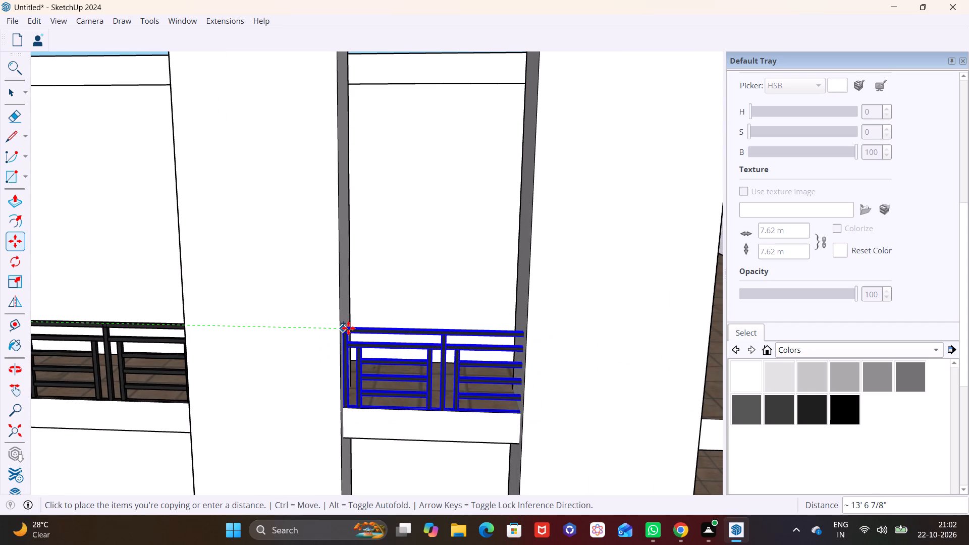
click(348, 328)
scroll(449, 336, down, 6)
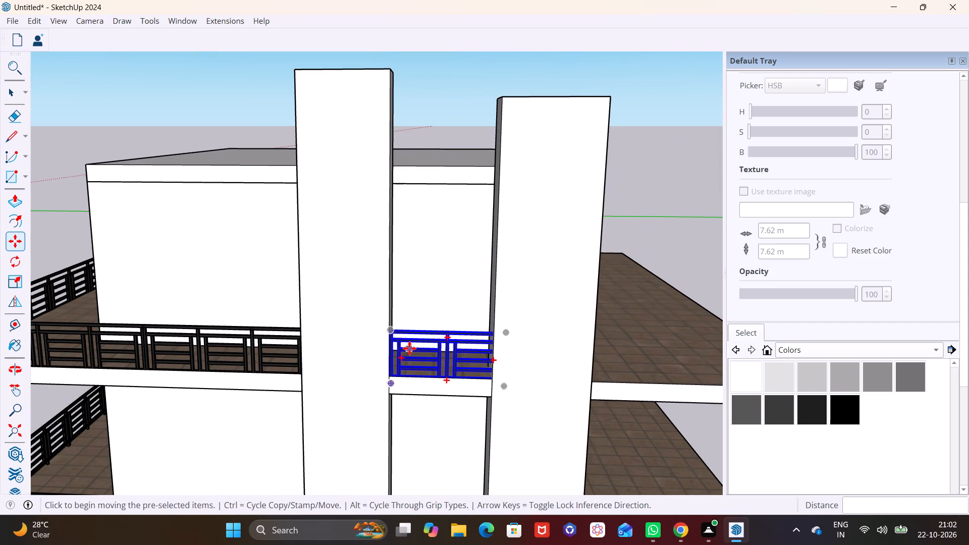
Copy the double panel between the pillars along the upper front edge to start at the second pillar's far side.
key(m)
click(388, 332)
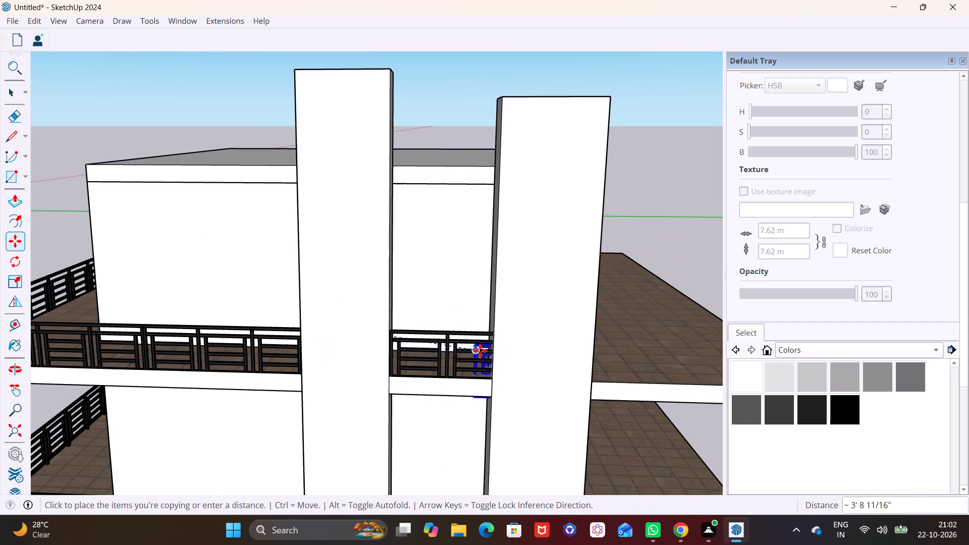
shift+middle_drag(552, 344, 364, 356)
scroll(406, 348, up, 10)
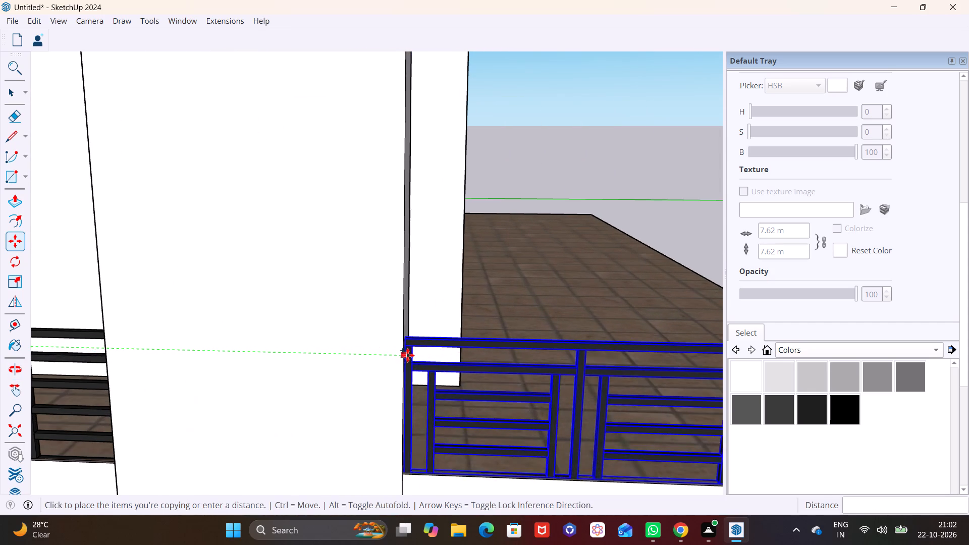
click(405, 361)
scroll(455, 364, down, 7)
Copy the panel beyond the second pillar about 6' 1 1/2" along the edge to the slab's far front corner.
shift+middle_drag(480, 366, 380, 355)
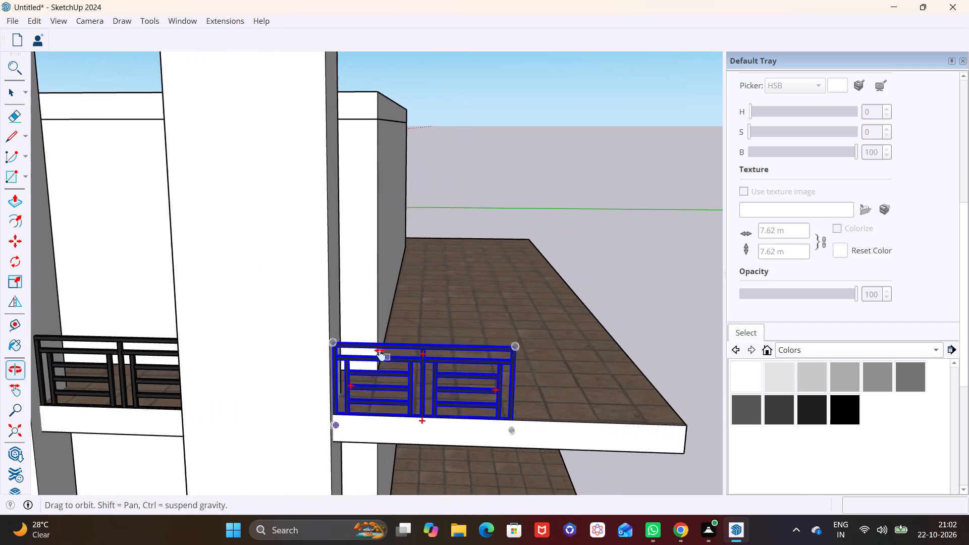
shift+middle_drag(380, 355, 370, 350)
click(321, 335)
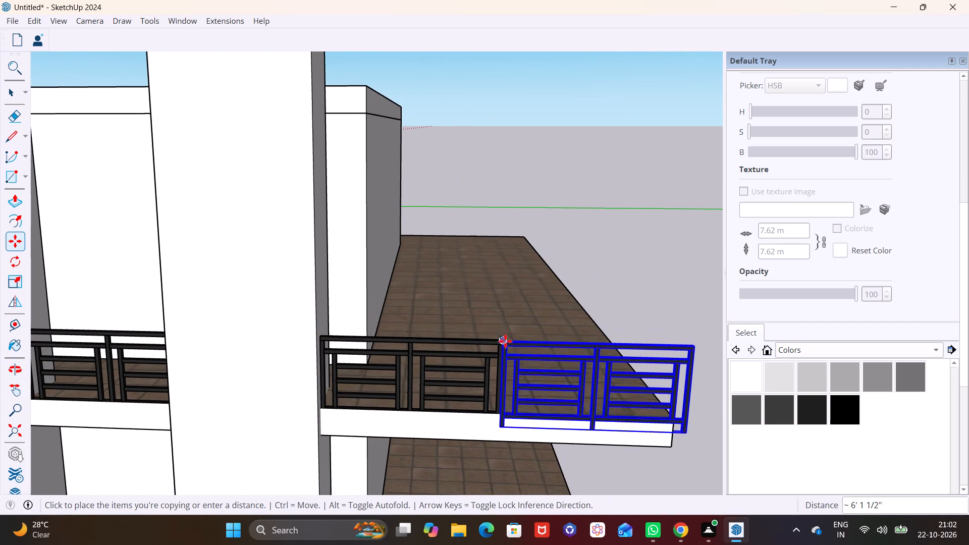
middle_drag(510, 358, 417, 300)
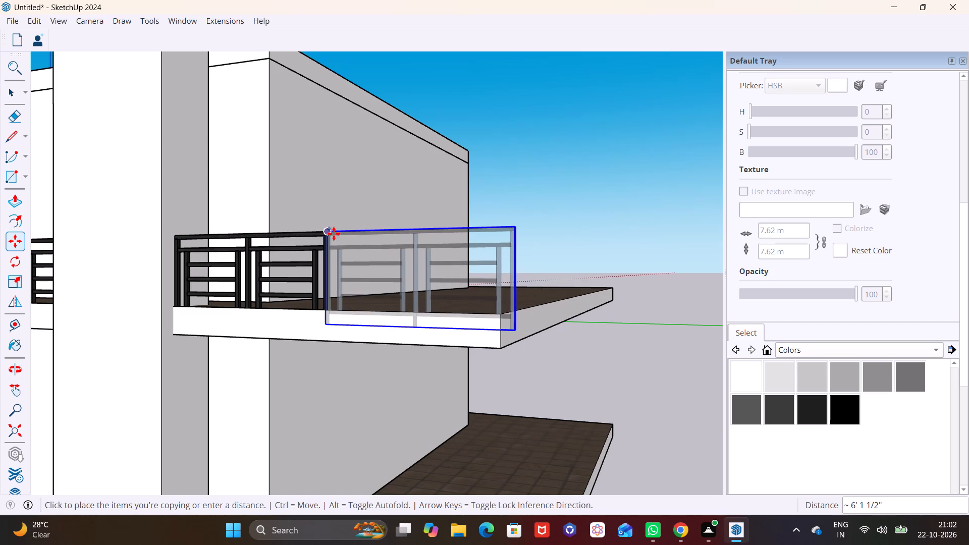
click(333, 234)
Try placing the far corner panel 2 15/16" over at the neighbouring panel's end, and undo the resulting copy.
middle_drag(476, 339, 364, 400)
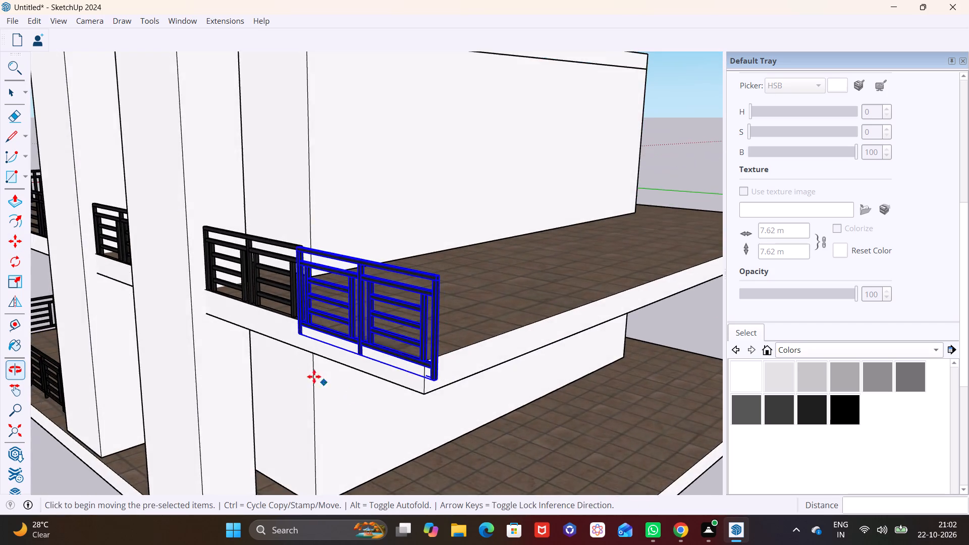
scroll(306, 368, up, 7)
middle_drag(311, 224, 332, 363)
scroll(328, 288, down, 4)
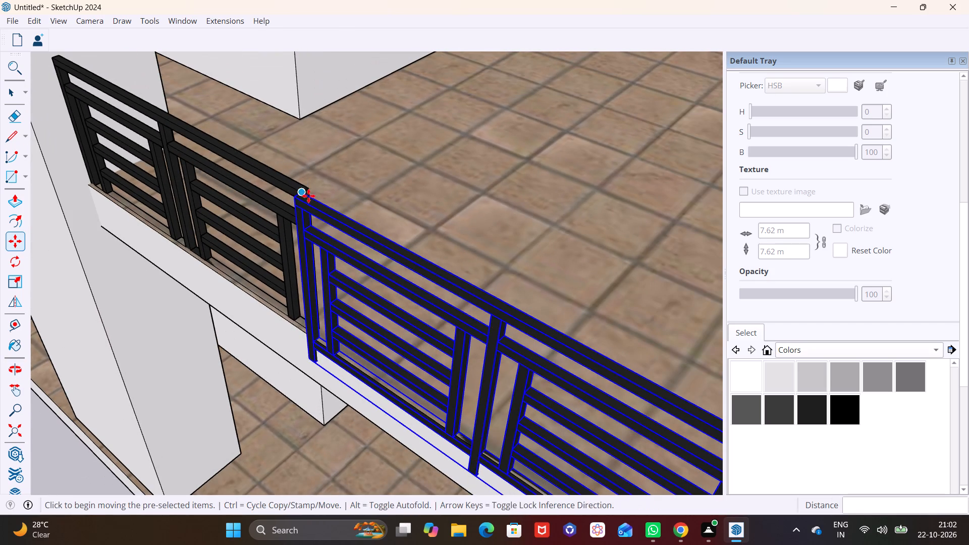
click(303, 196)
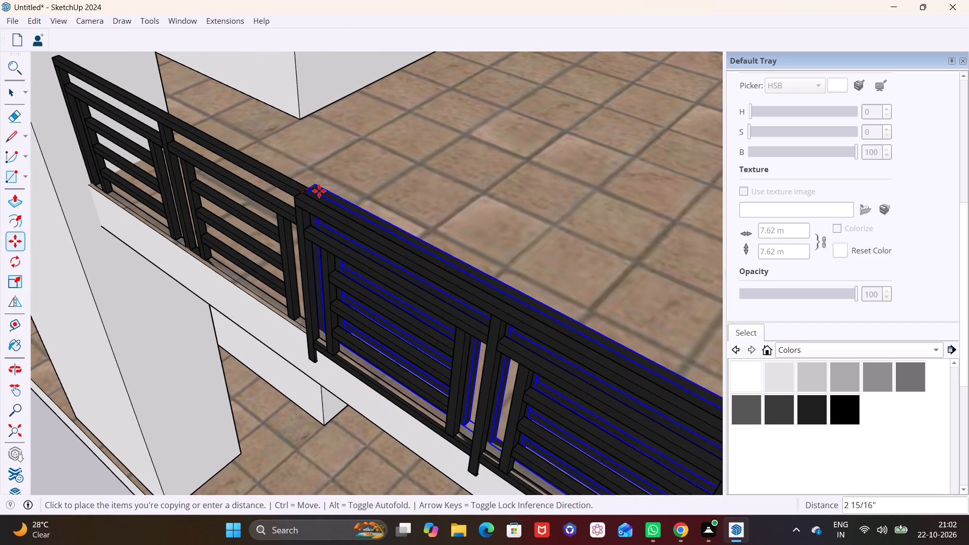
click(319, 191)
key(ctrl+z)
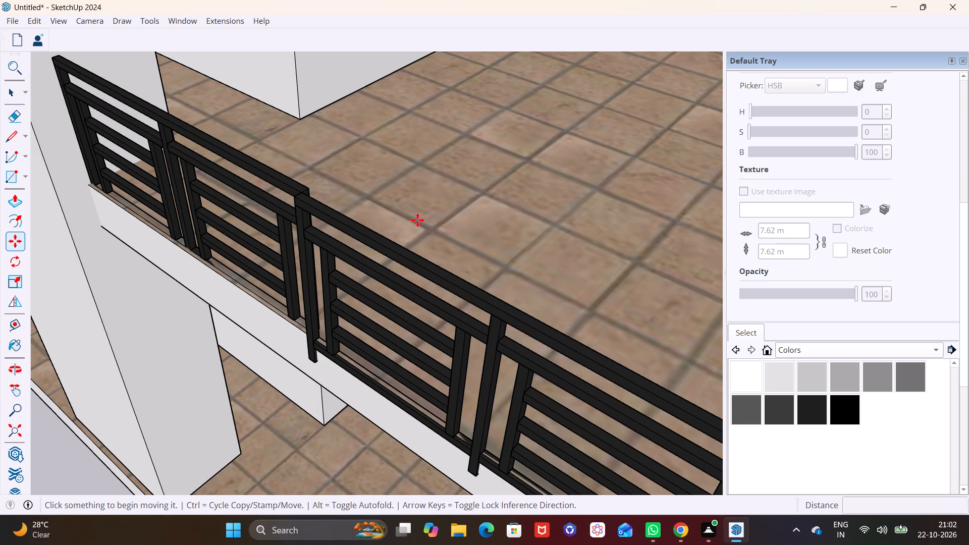
Move the far corner panel so its top rail lines up with the end of the neighbouring panel.
key(m)
click(294, 196)
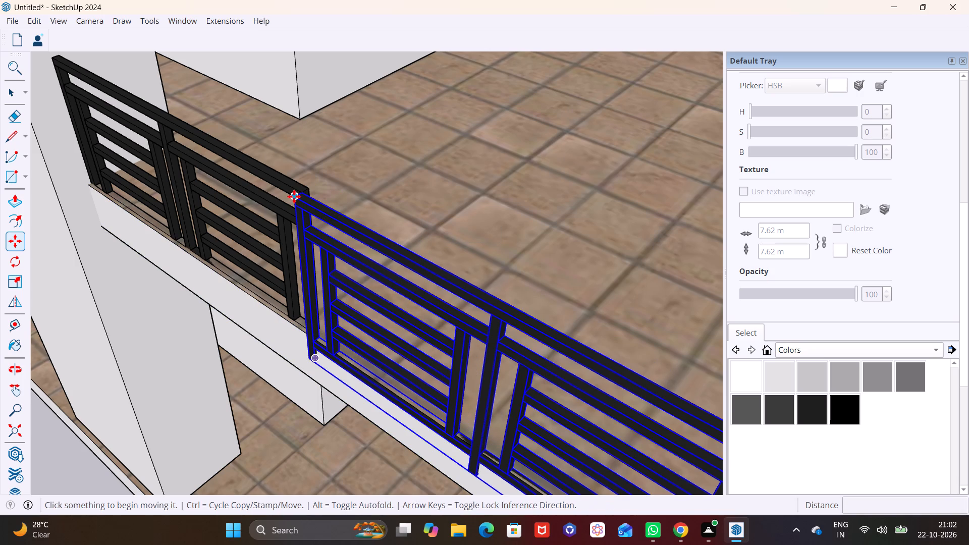
click(302, 189)
key(space)
click(419, 191)
Scale the far corner panel shorter along the front edge so its end post stops at the slab corner.
scroll(503, 280, down, 2)
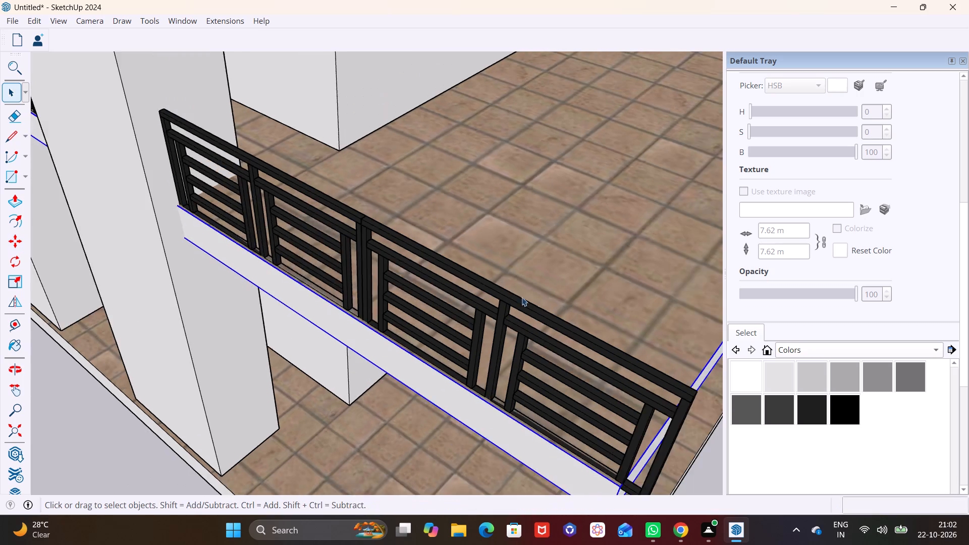
scroll(522, 297, down, 2)
middle_drag(532, 324, 392, 241)
scroll(409, 297, down, 3)
middle_drag(441, 325, 509, 296)
scroll(510, 295, up, 4)
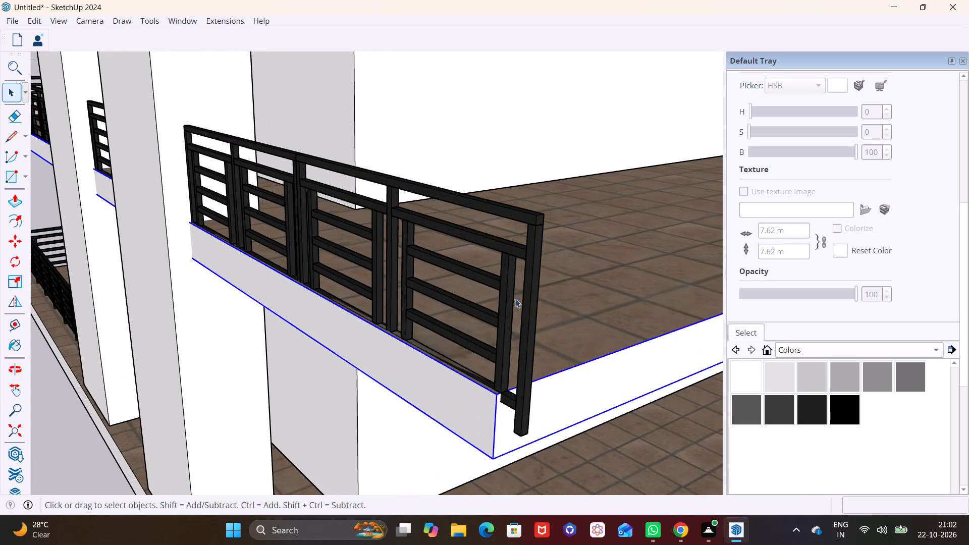
click(528, 312)
click(18, 286)
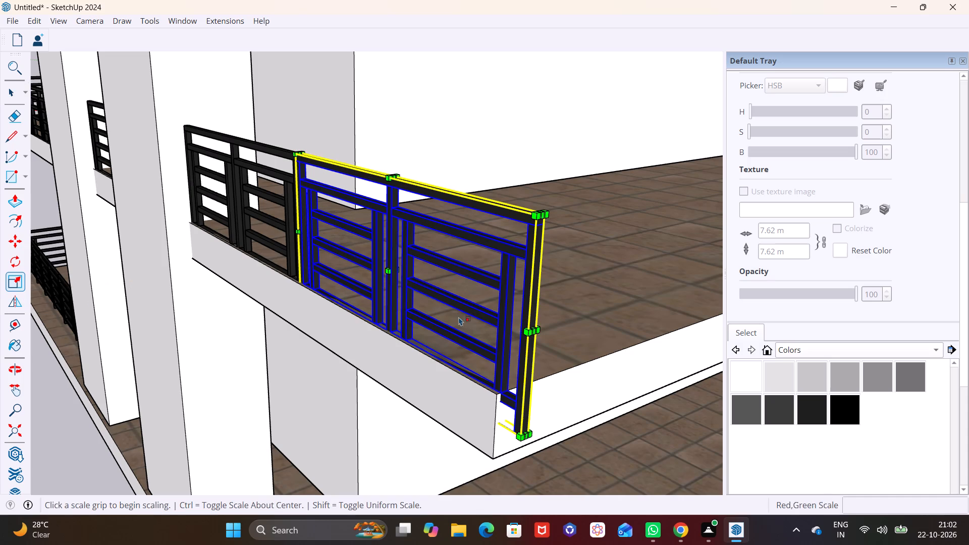
click(535, 333)
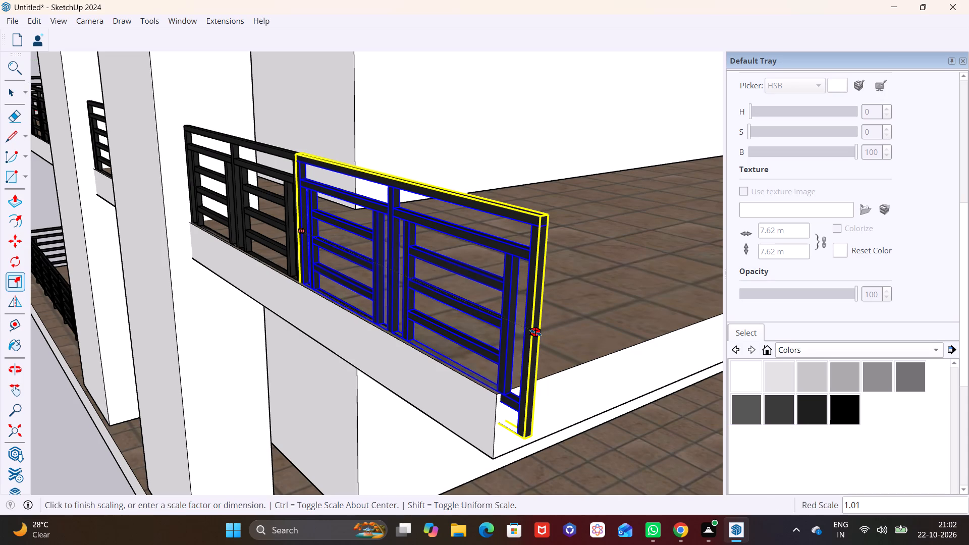
click(508, 316)
key(space)
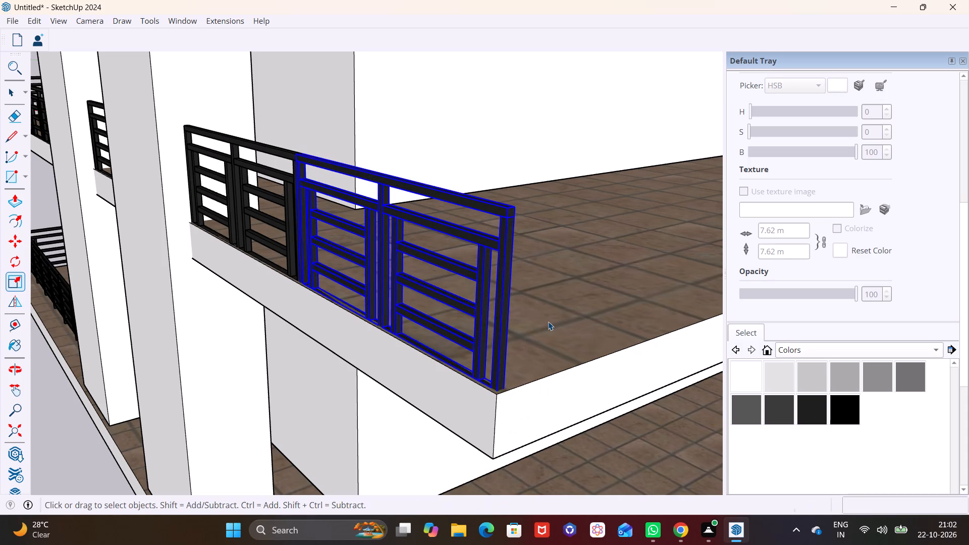
click(549, 320)
Copy the shortened corner panel about 7' inward from the front railing onto the upper slab's tiled floor.
scroll(550, 318, down, 7)
middle_drag(541, 337, 406, 344)
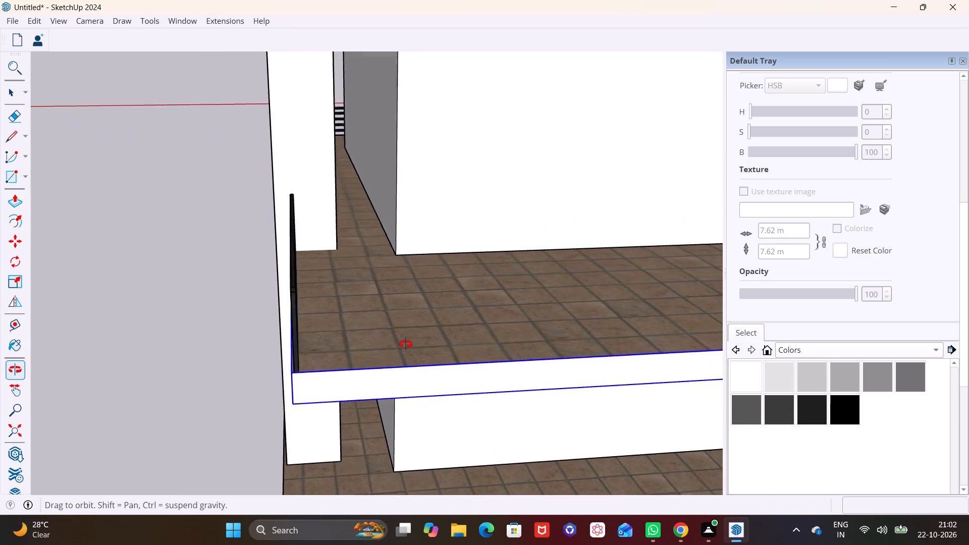
middle_drag(406, 344, 402, 349)
scroll(369, 335, down, 6)
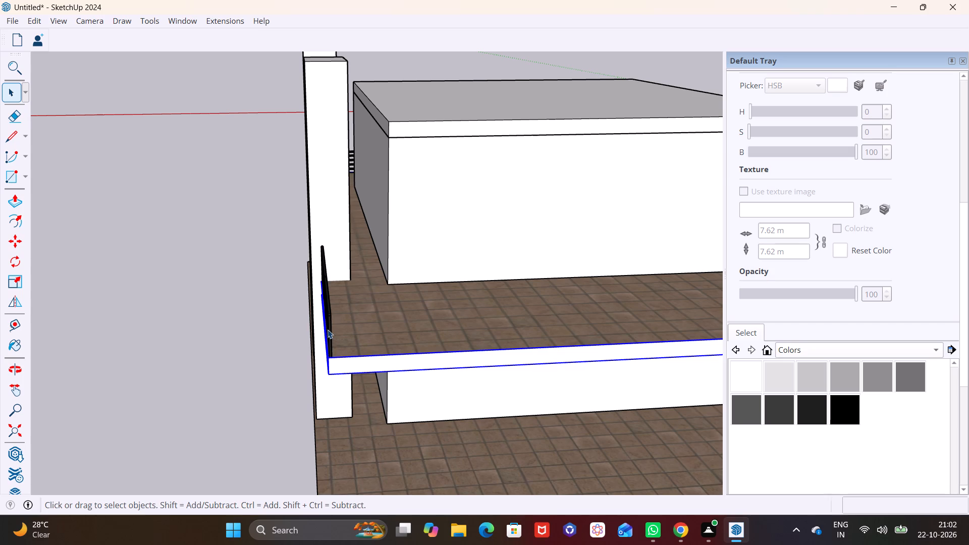
click(328, 330)
middle_drag(337, 329, 440, 298)
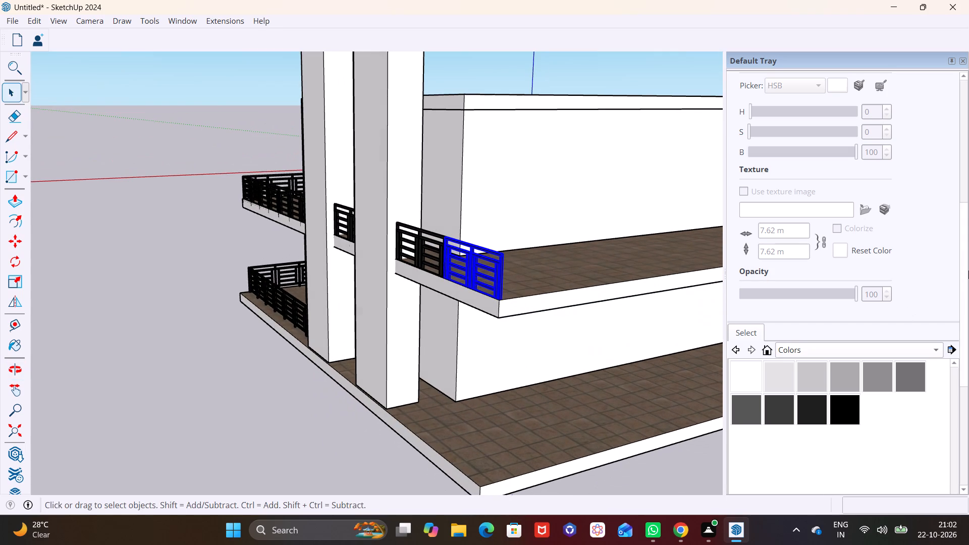
key(m)
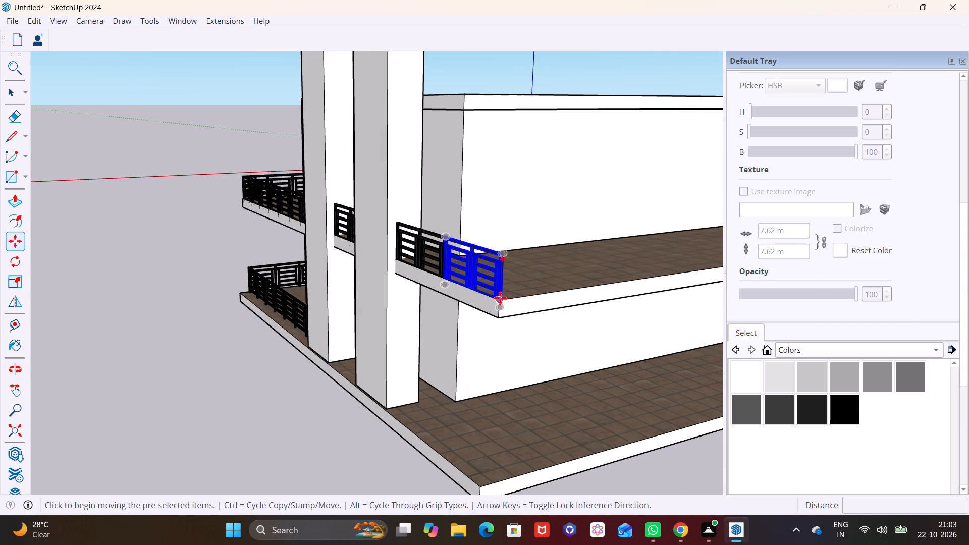
click(500, 298)
middle_drag(569, 273, 446, 297)
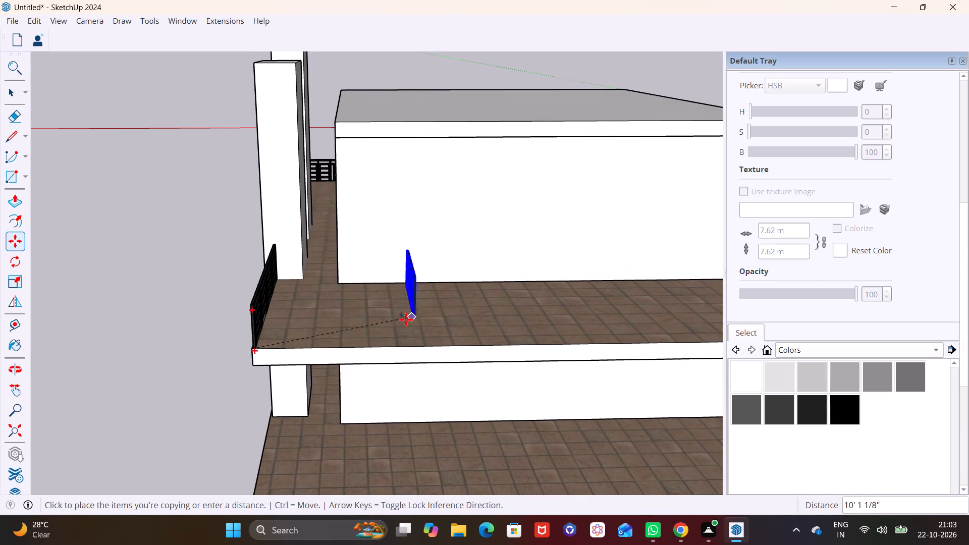
click(371, 330)
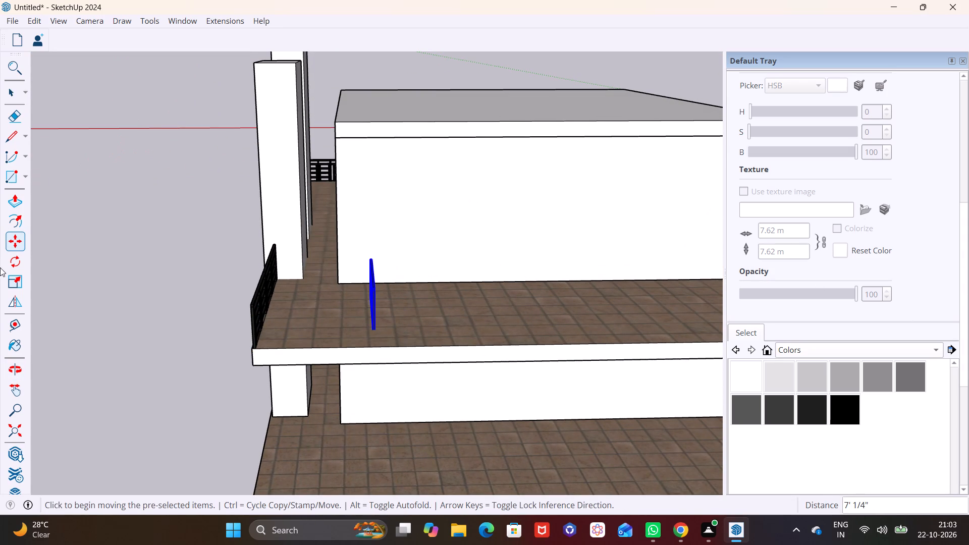
Rotate the copied panel horizontally so it runs parallel to the upper slab's open side edge.
click(11, 261)
click(426, 316)
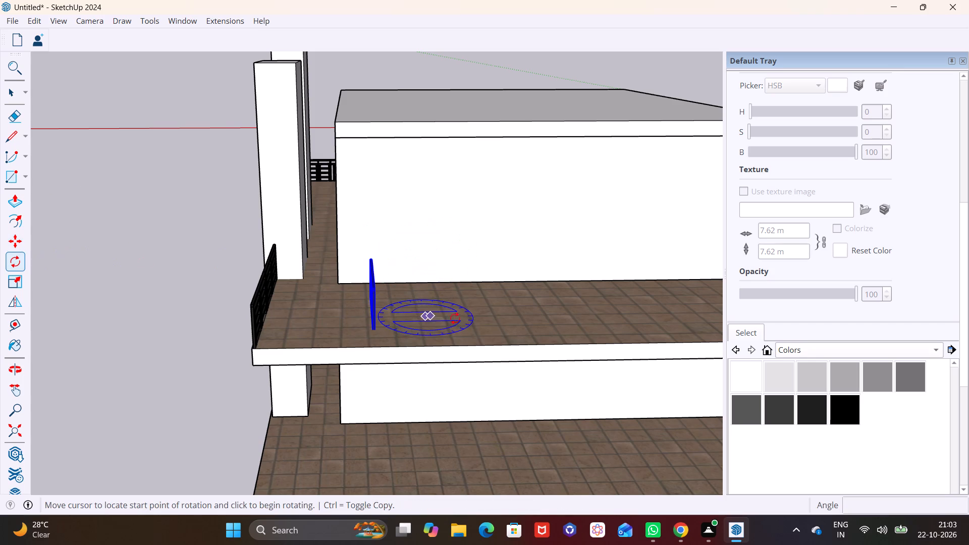
click(524, 315)
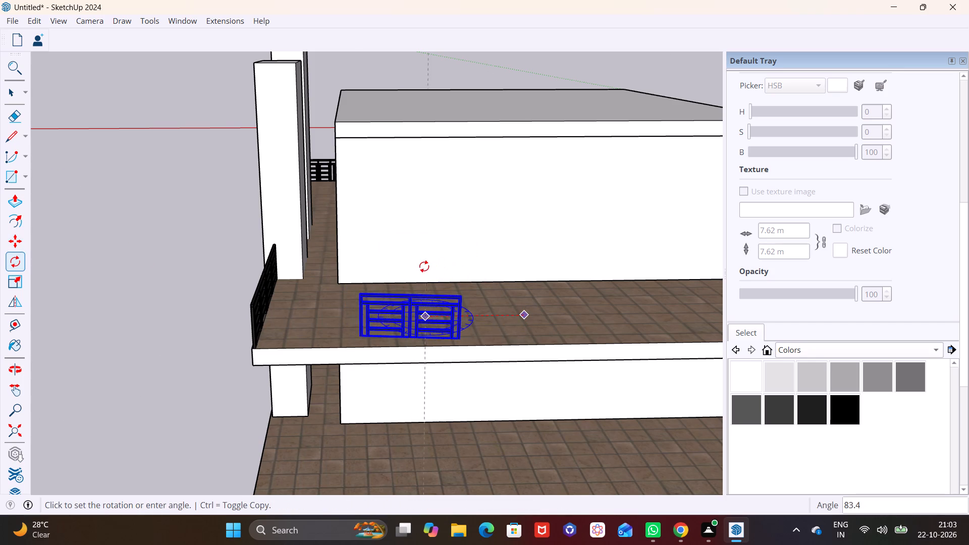
click(414, 265)
Move the rotated panel about 6' 2" to the upper slab's front corner, against the front railing's end post.
scroll(379, 358, up, 3)
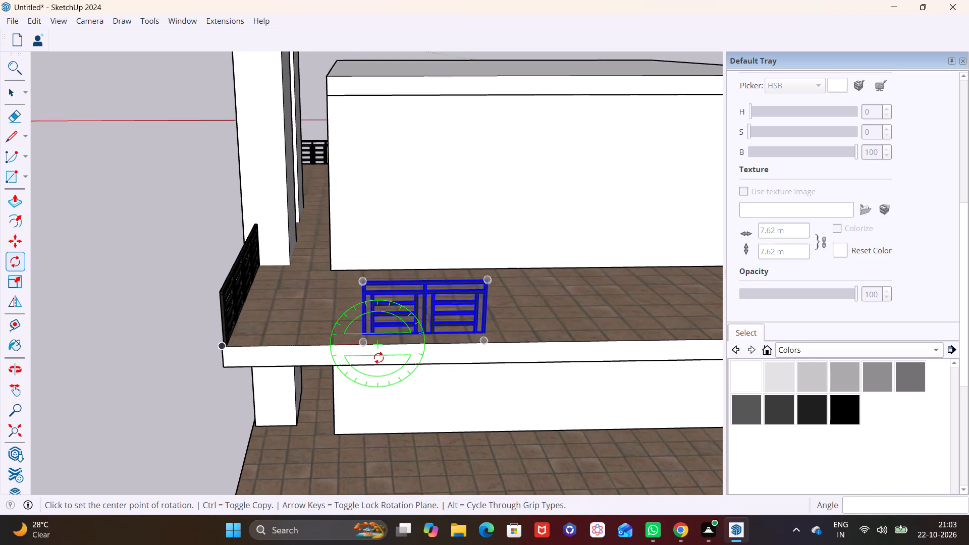
scroll(379, 358, up, 2)
key(m)
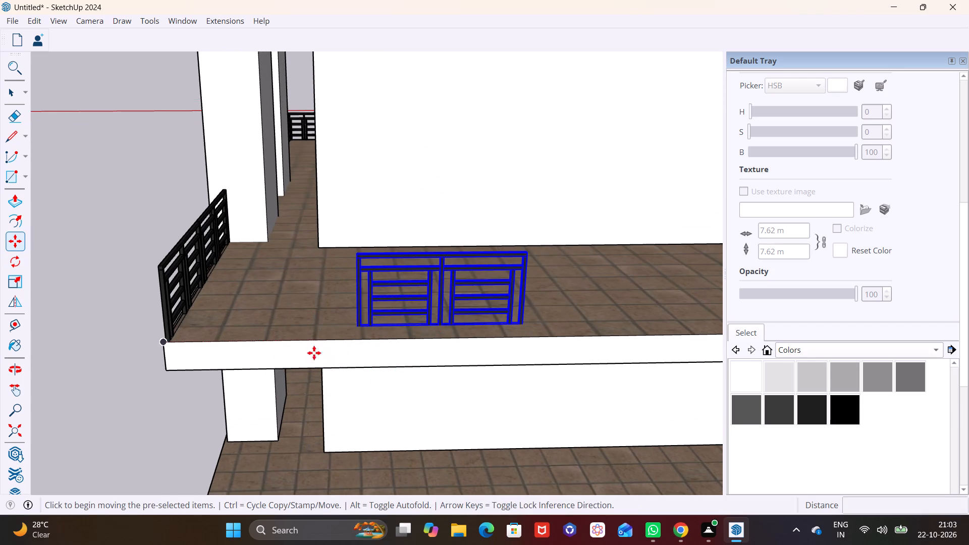
click(363, 327)
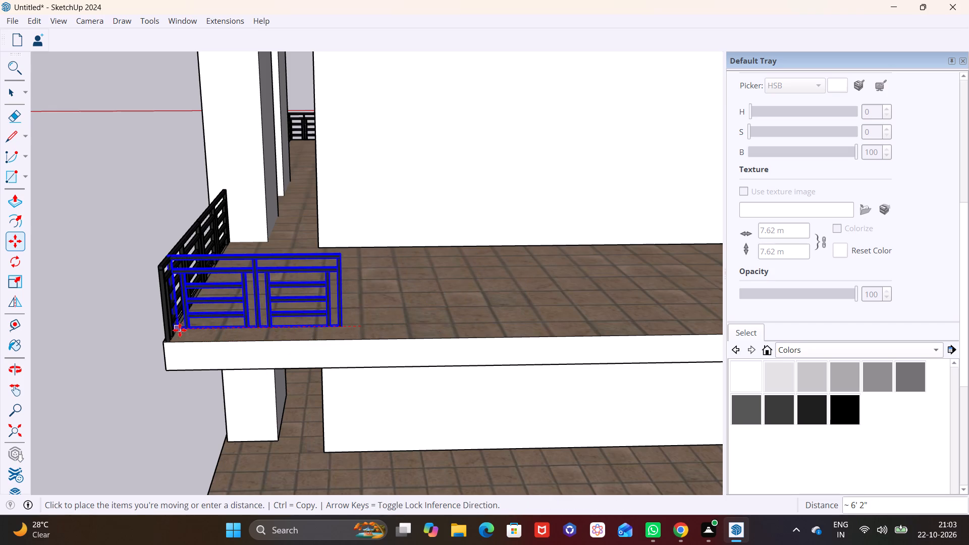
click(173, 340)
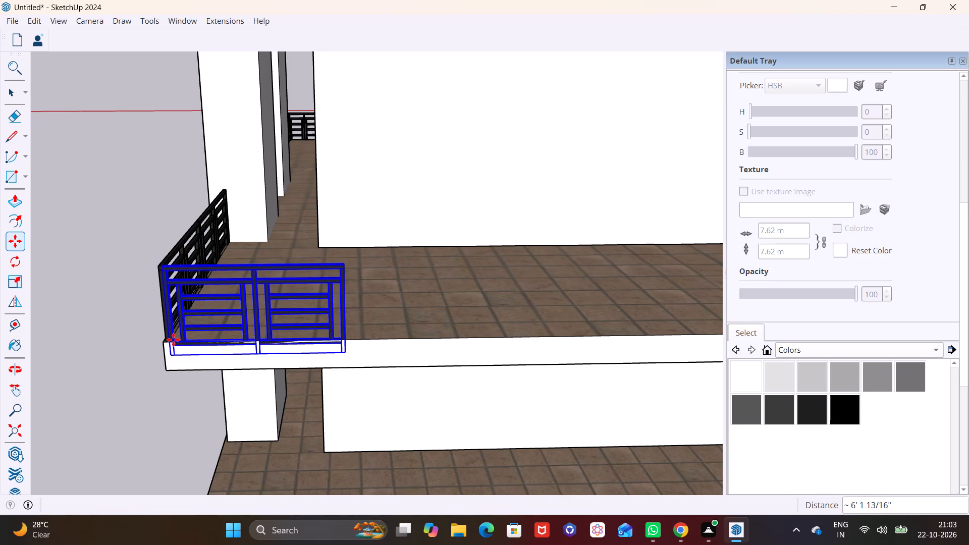
Move the side panel about 13/16" so its top corner meets the inner corner of the front railing's end post.
middle_drag(252, 376, 526, 368)
middle_drag(525, 356, 262, 408)
scroll(472, 363, up, 4)
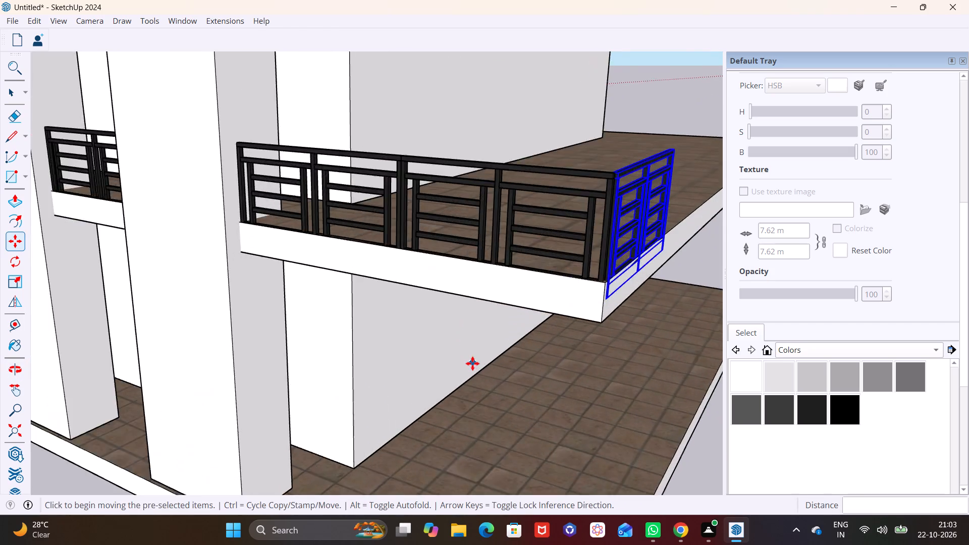
scroll(472, 363, up, 2)
shift+middle_drag(534, 359, 261, 415)
scroll(183, 365, down, 7)
shift+middle_drag(173, 347, 373, 342)
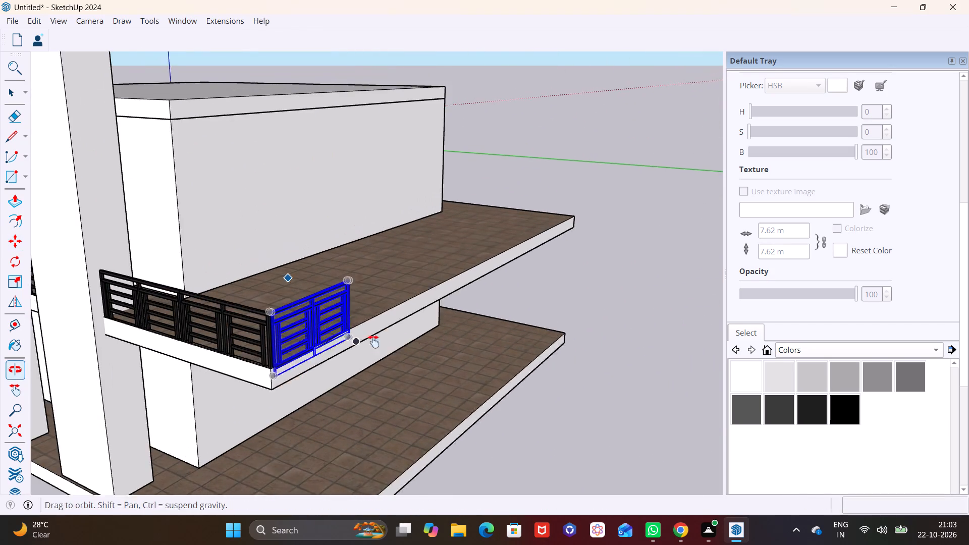
shift+middle_drag(373, 342, 382, 343)
scroll(255, 335, up, 10)
middle_drag(331, 360, 229, 345)
scroll(263, 362, up, 1)
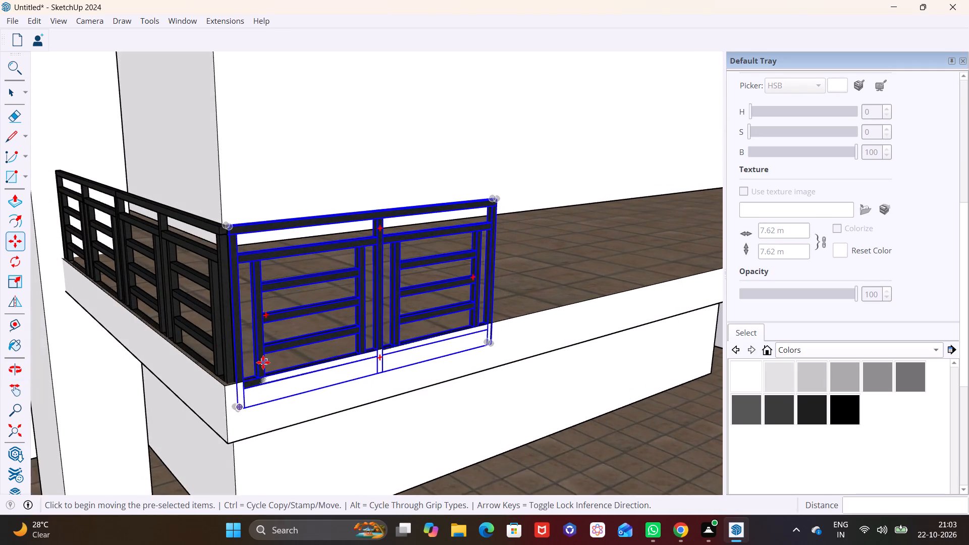
scroll(263, 362, up, 1)
middle_drag(216, 298, 193, 400)
scroll(222, 284, up, 7)
middle_drag(250, 278, 214, 327)
shift+middle_drag(187, 305, 324, 248)
click(209, 296)
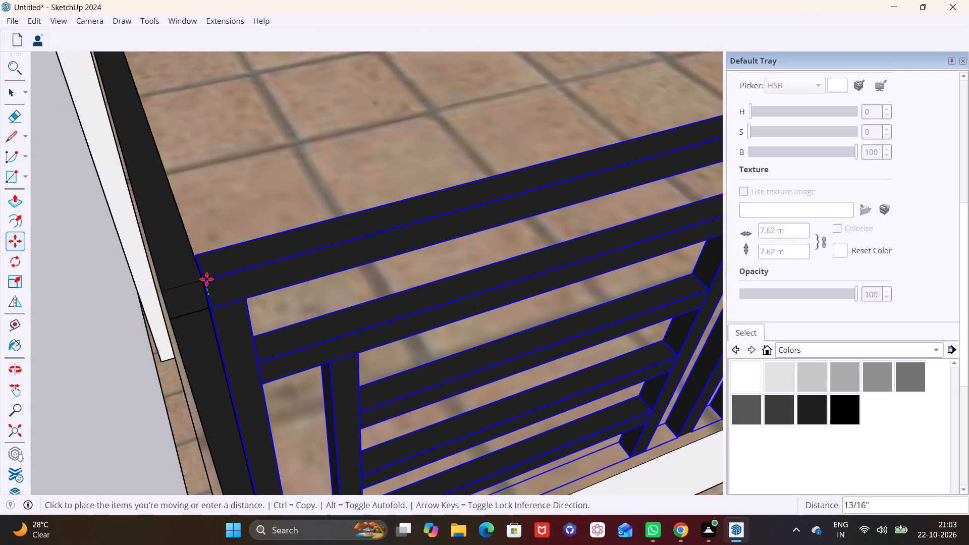
click(204, 276)
Copy the side panel three times end to end along the upper slab's side edge, spaced about 5' 7 5/8" apart.
scroll(334, 324, down, 6)
middle_drag(392, 366, 293, 202)
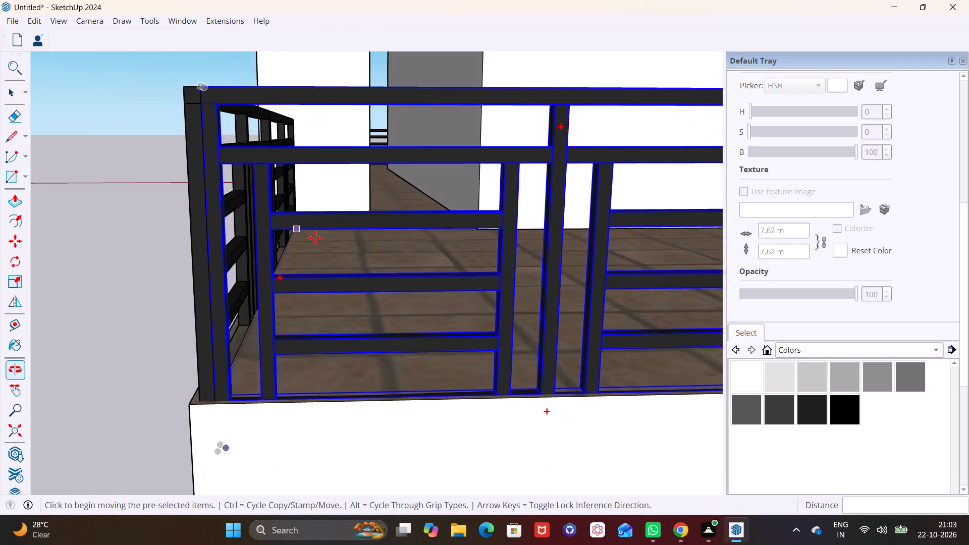
scroll(350, 245, down, 7)
shift+middle_drag(388, 296, 270, 363)
middle_drag(339, 312, 355, 311)
key(m)
click(218, 280)
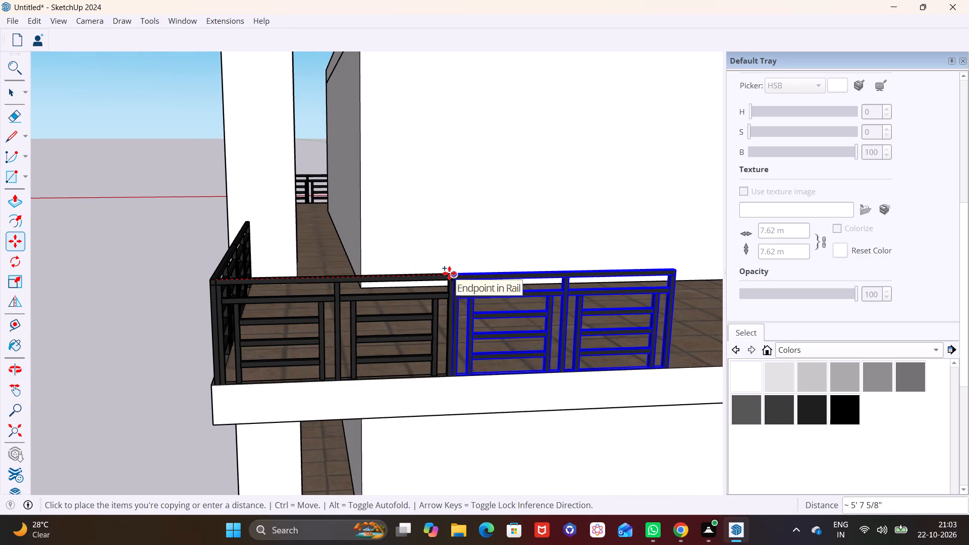
click(449, 273)
click(451, 274)
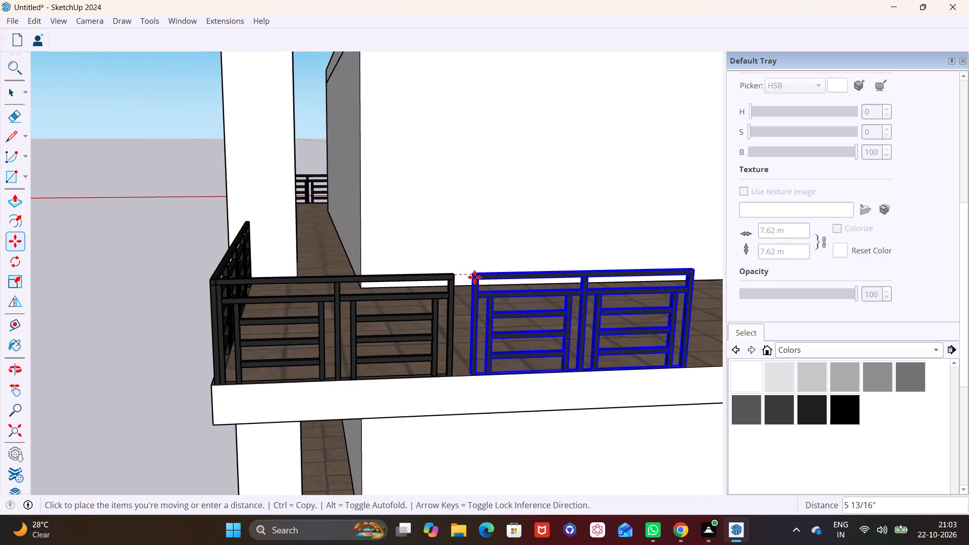
shift+middle_drag(536, 283, 261, 297)
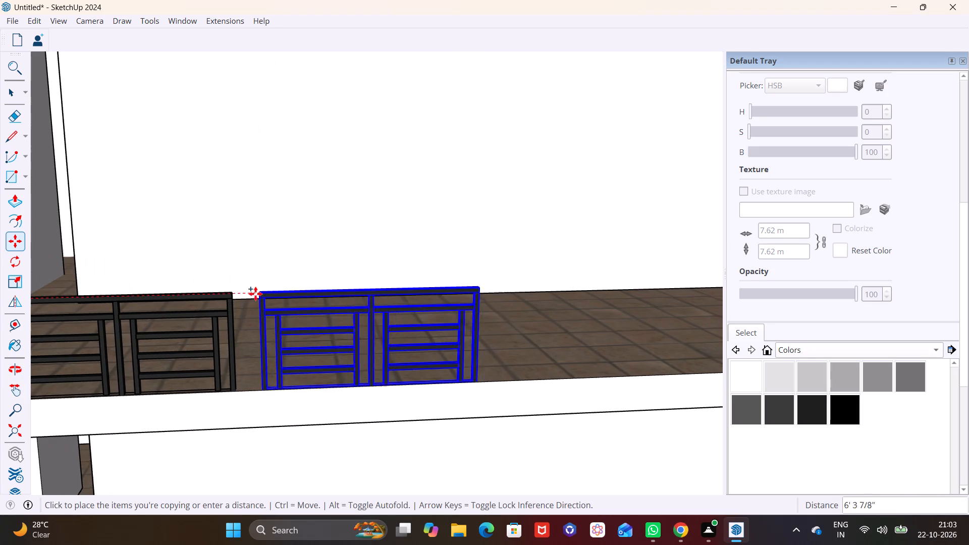
click(232, 294)
click(233, 294)
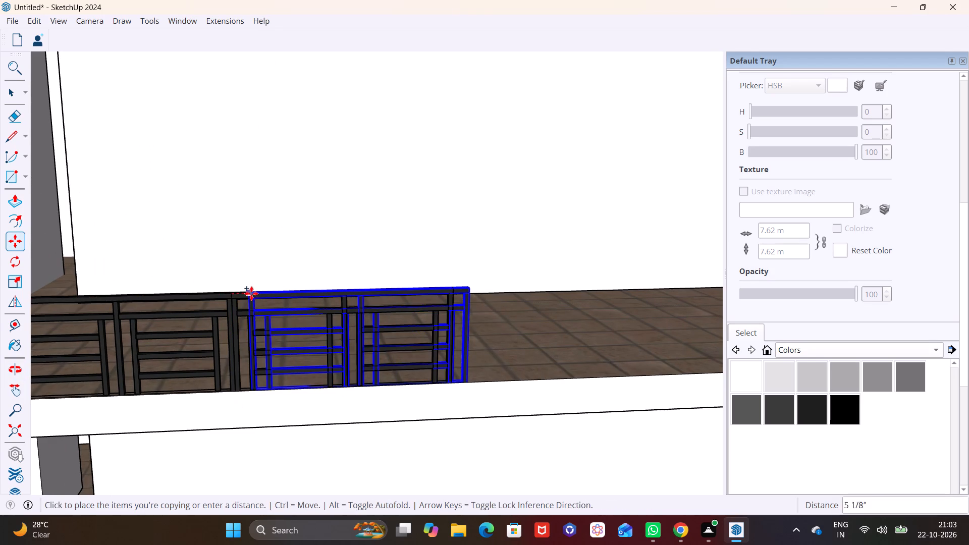
click(451, 289)
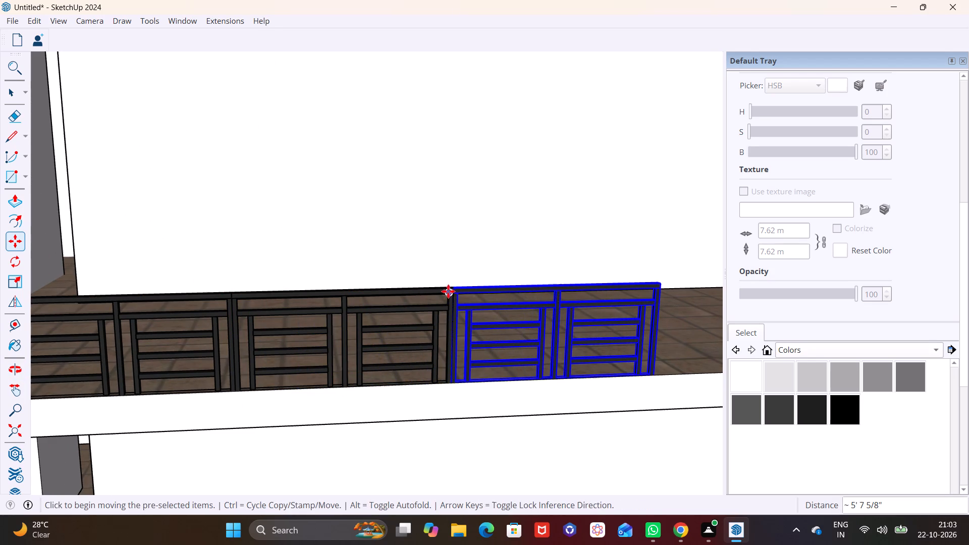
Add three more end-to-end copies of the panel to carry the side railing to the upper slab's back corner.
click(453, 290)
scroll(463, 290, down, 3)
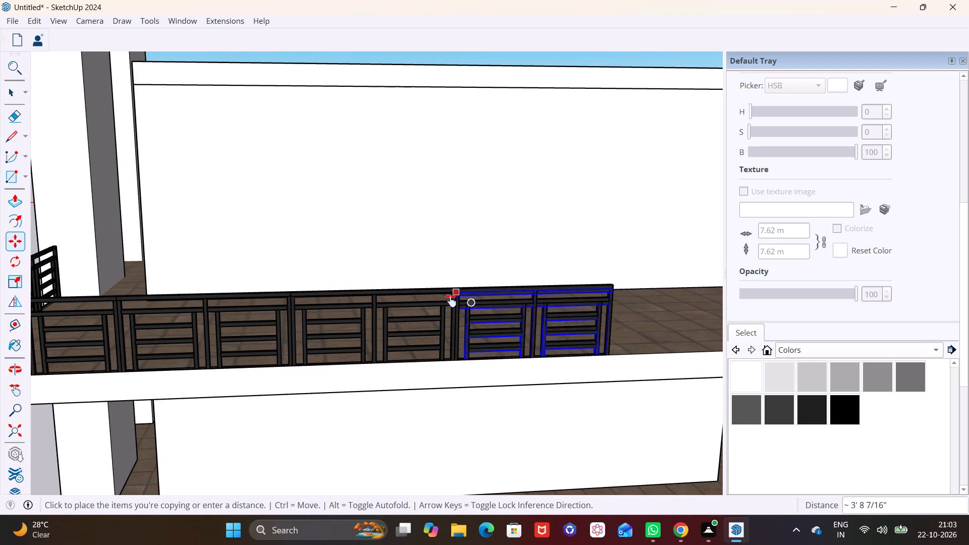
shift+middle_drag(457, 300, 265, 317)
click(420, 299)
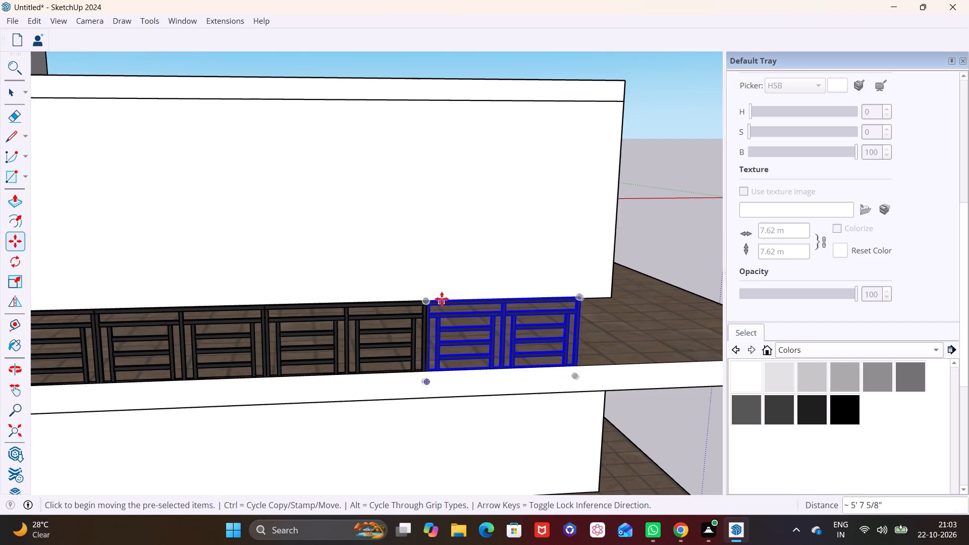
shift+middle_drag(442, 299, 289, 312)
click(208, 321)
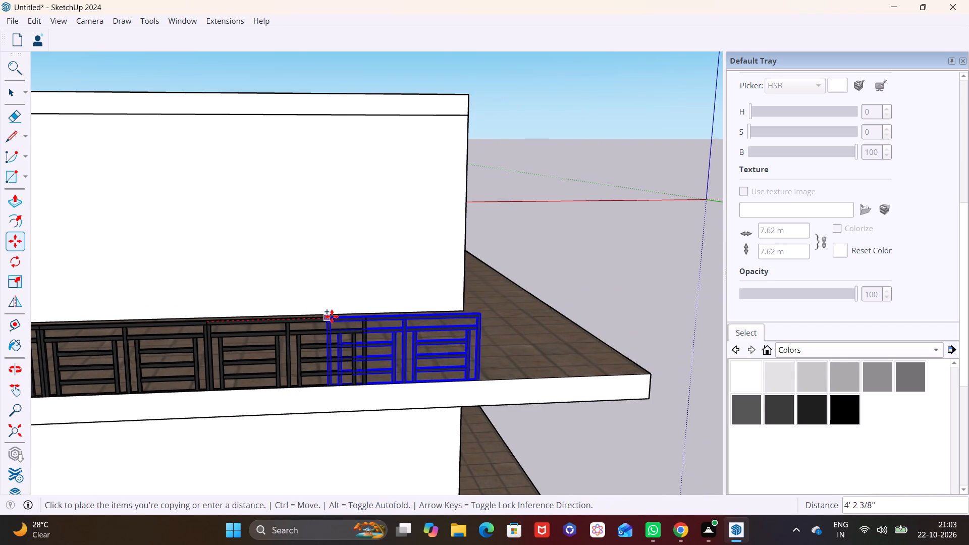
click(361, 315)
click(367, 314)
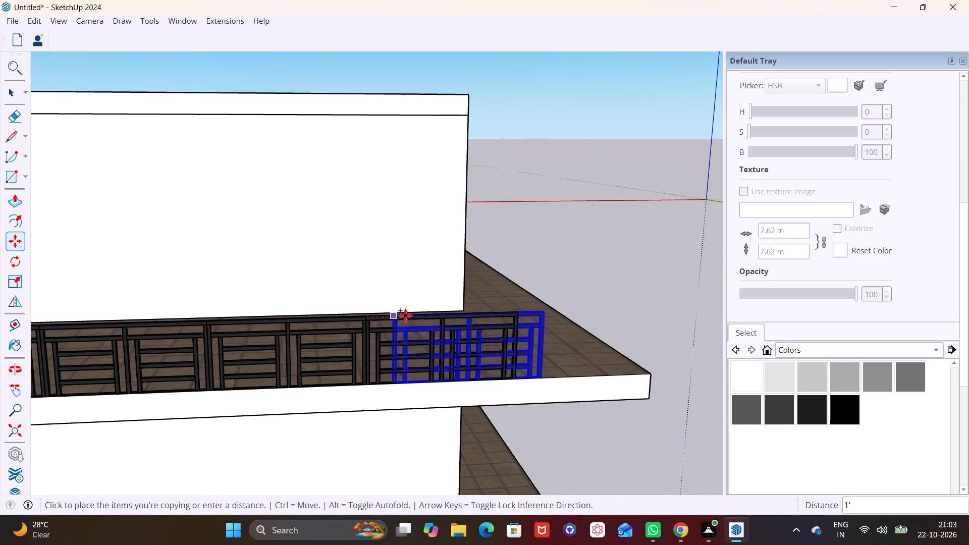
click(516, 311)
Scale the last side panel to 0.94 along the red axis so its end post stops at the back corner.
scroll(510, 320, down, 1)
middle_drag(512, 320, 479, 339)
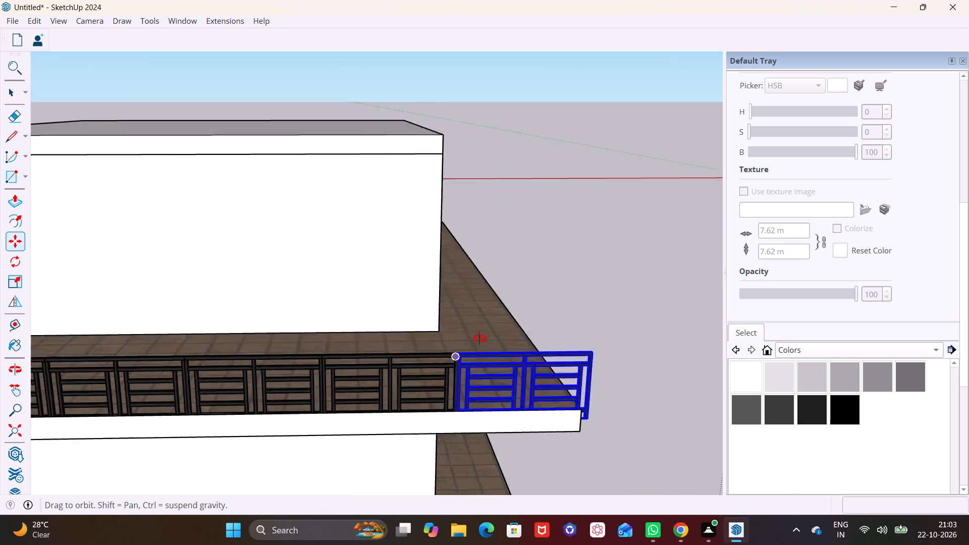
middle_drag(479, 339, 381, 322)
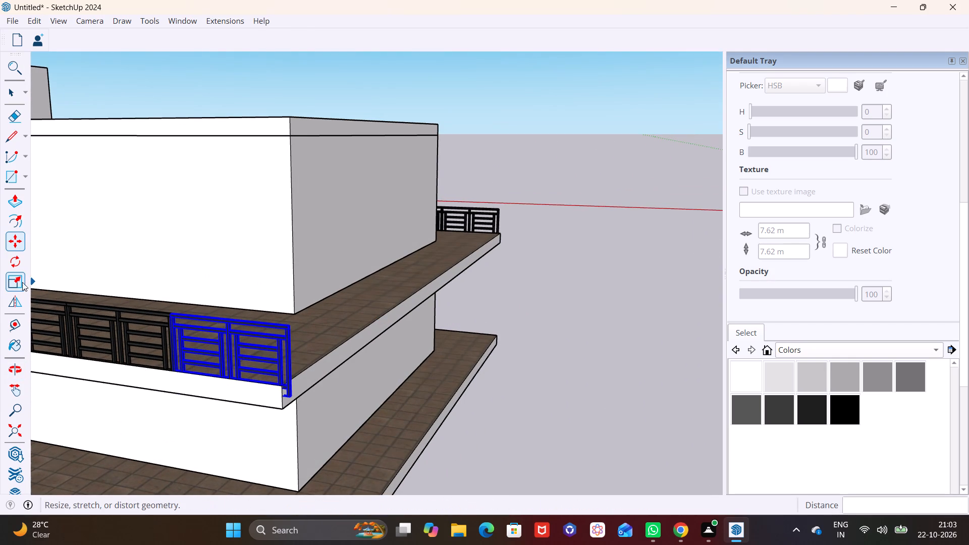
click(20, 282)
scroll(259, 384, up, 9)
middle_drag(319, 358, 259, 381)
scroll(304, 353, up, 6)
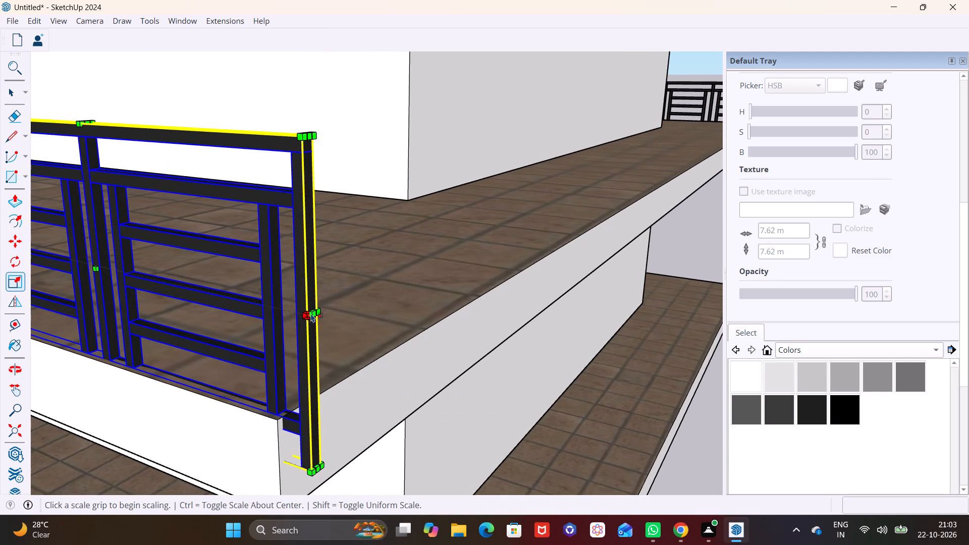
click(312, 311)
click(282, 302)
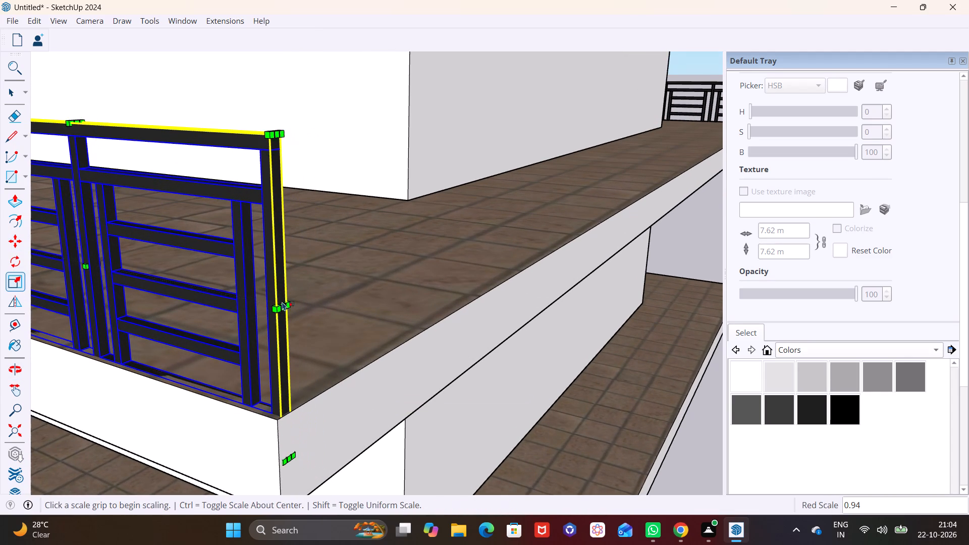
scroll(323, 326, down, 10)
click(351, 313)
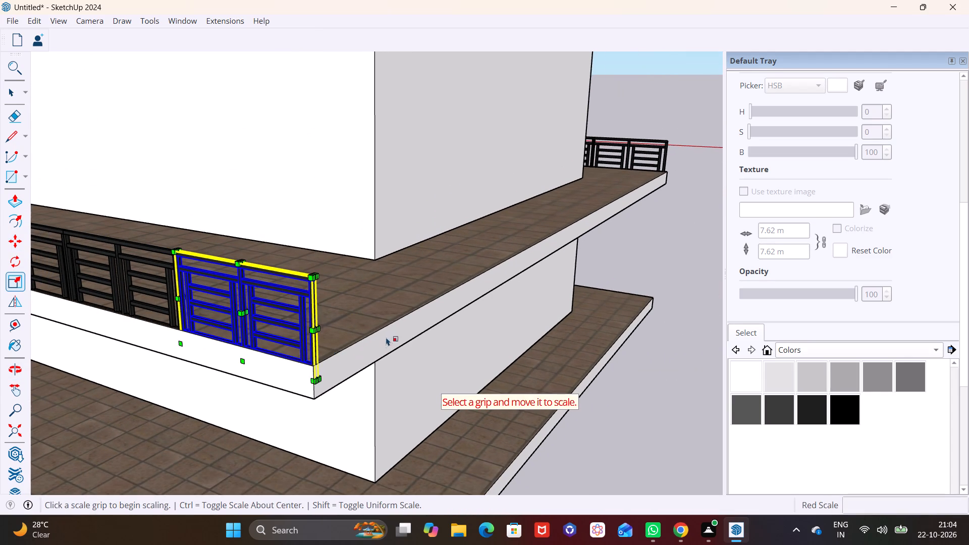
key(space)
Copy the shortened panel about 4' 9" inward from the side railing, onto the upper slab's tiled floor.
middle_drag(391, 318, 339, 344)
scroll(295, 320, down, 7)
middle_drag(452, 380, 563, 417)
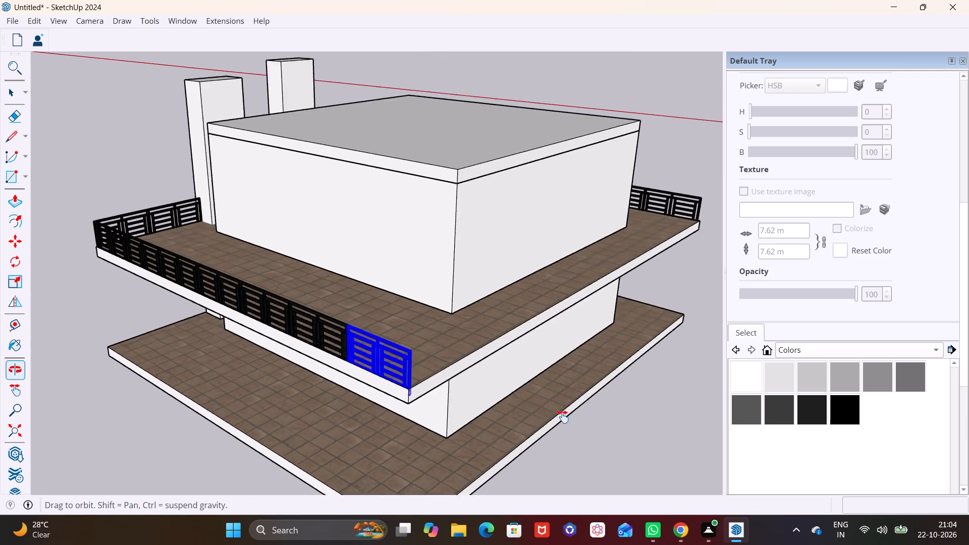
middle_drag(563, 417, 573, 423)
middle_drag(523, 411, 272, 401)
middle_drag(78, 339, 246, 340)
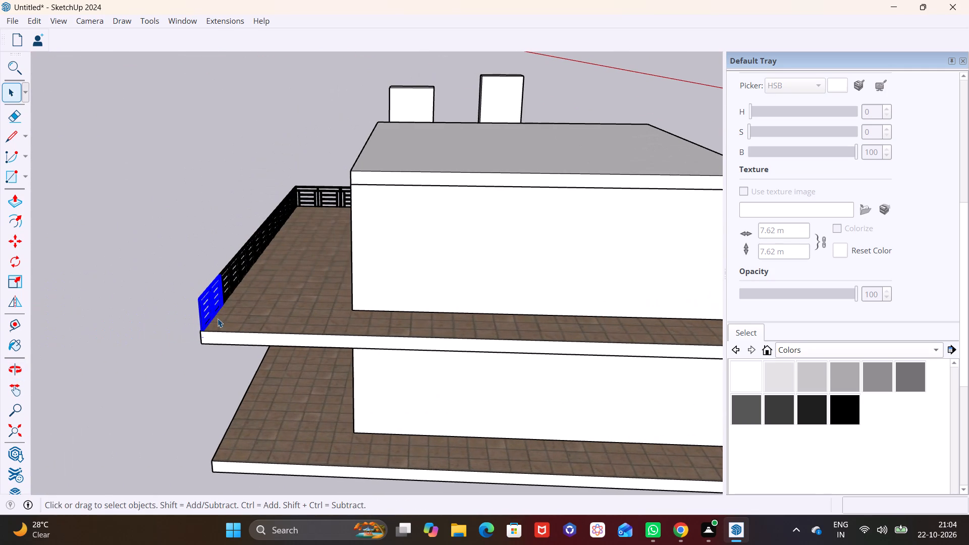
click(208, 311)
key(m)
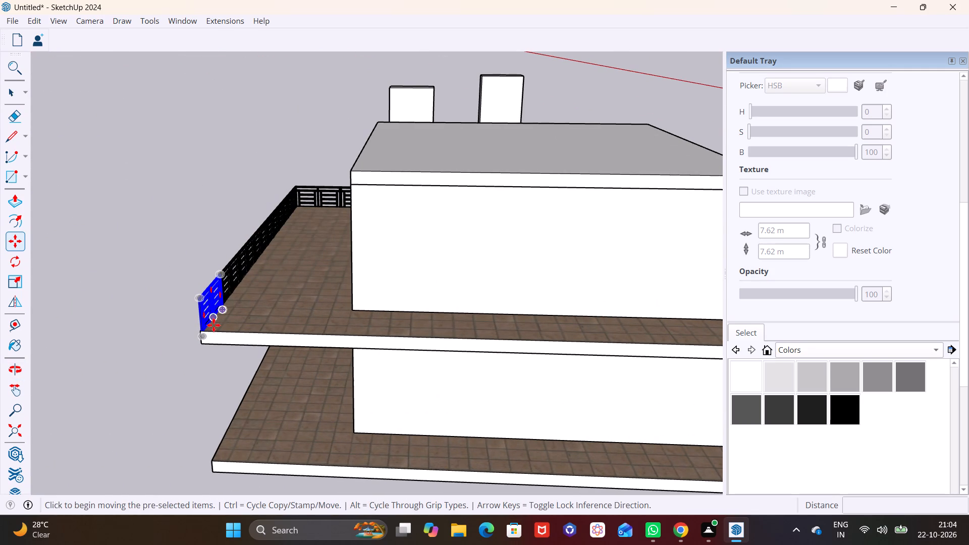
click(204, 327)
click(269, 320)
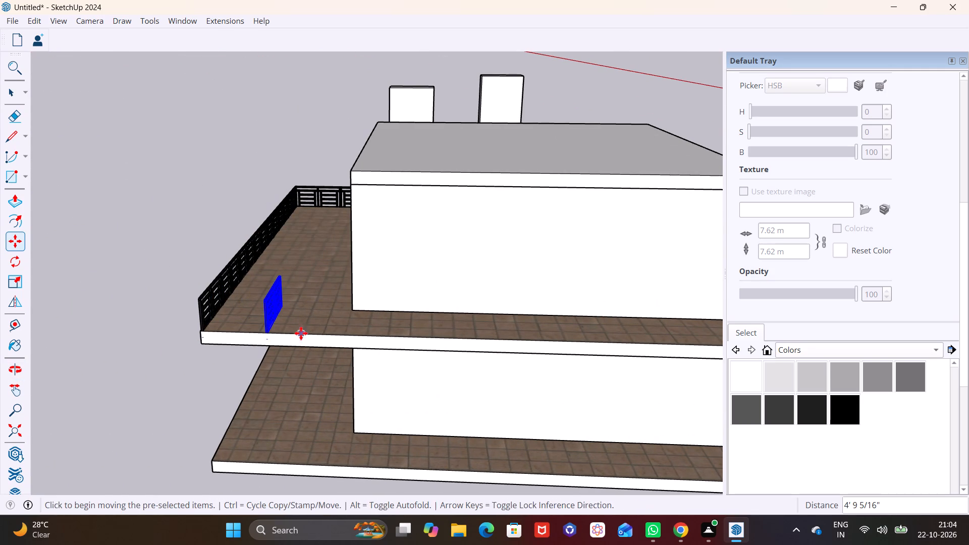
Rotate the copied panel 90 degrees horizontally so it runs parallel to the upper slab's back edge.
click(15, 259)
click(326, 314)
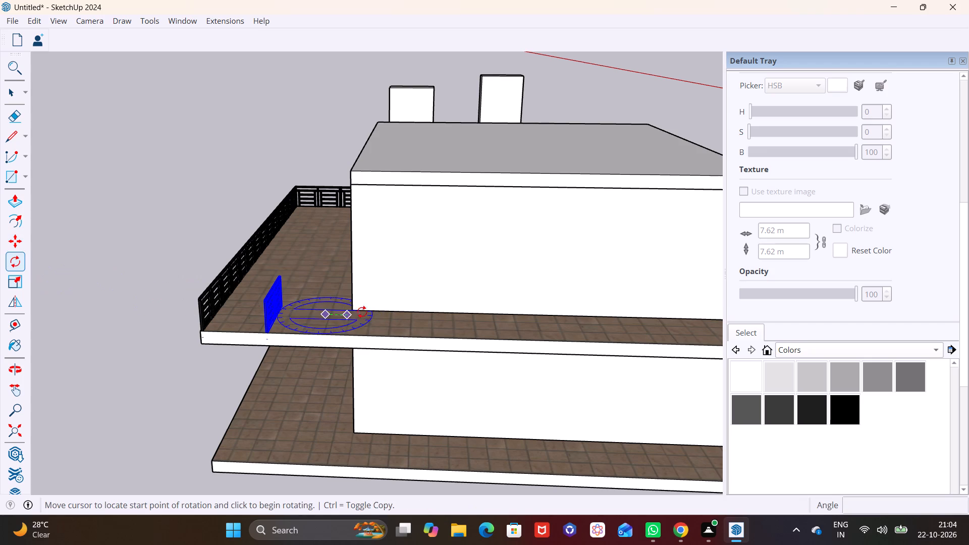
click(377, 322)
click(320, 338)
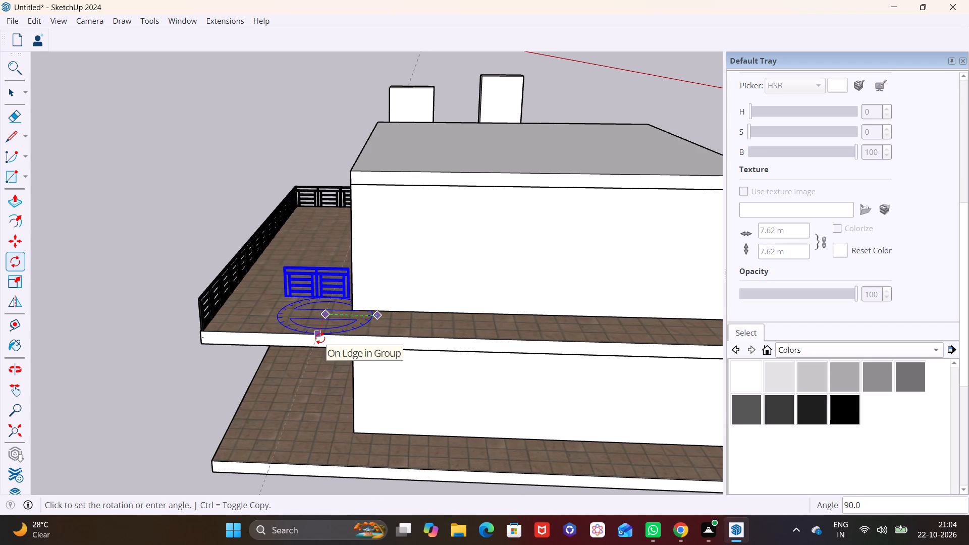
Move the rotated panel about 8' 10" to the upper slab's back corner, against the side railing's end post.
key(m)
click(281, 271)
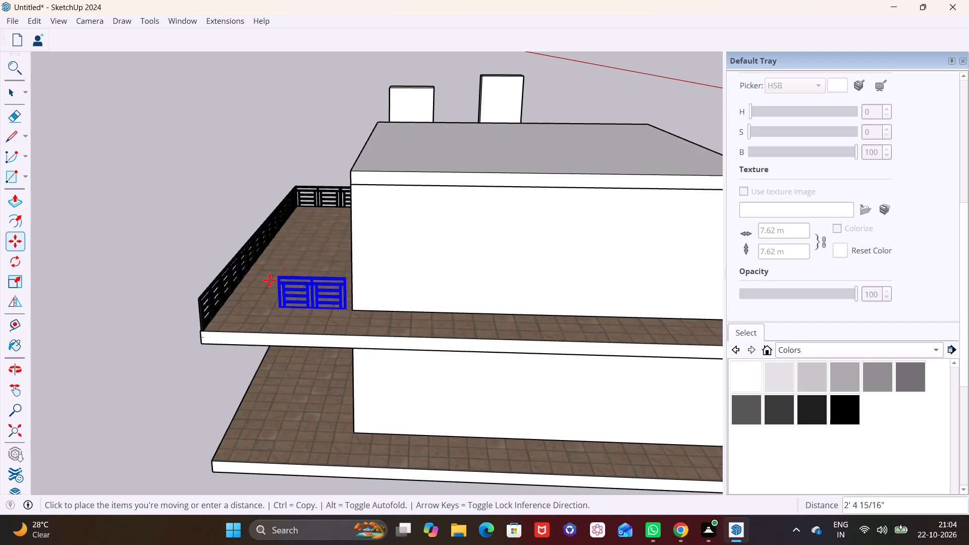
scroll(176, 315, up, 11)
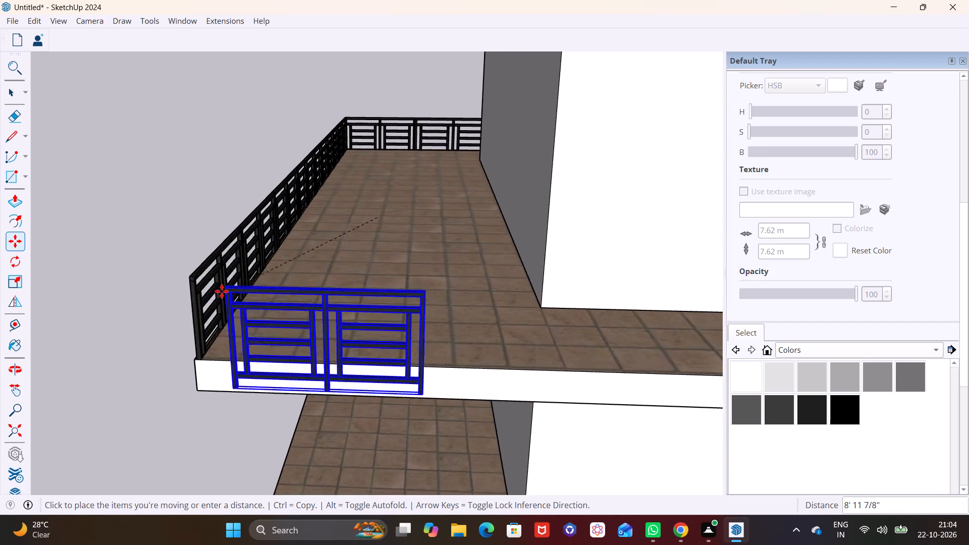
scroll(222, 291, up, 3)
click(172, 276)
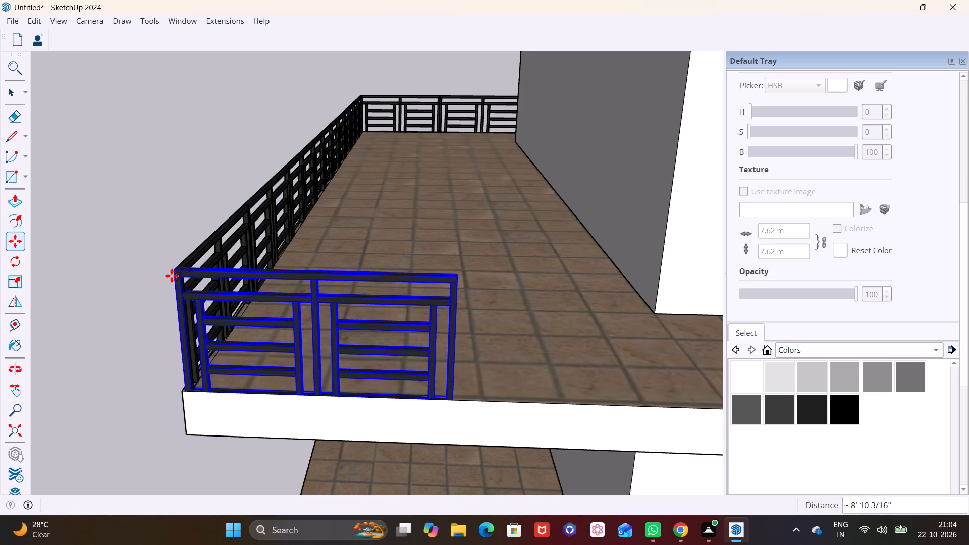
Copy the corner railing panel three times end to end along the upper slab's back edge, about 5' 3" apart.
click(177, 274)
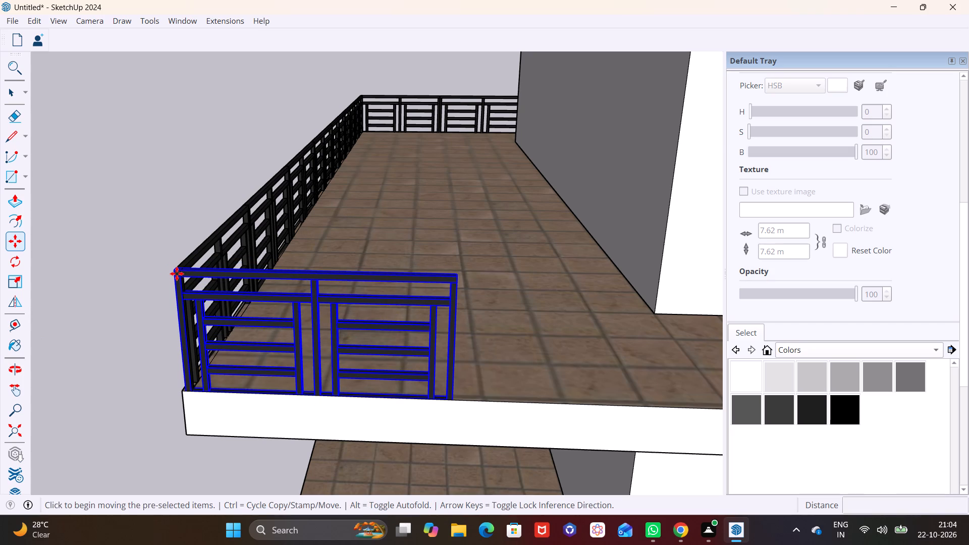
click(451, 277)
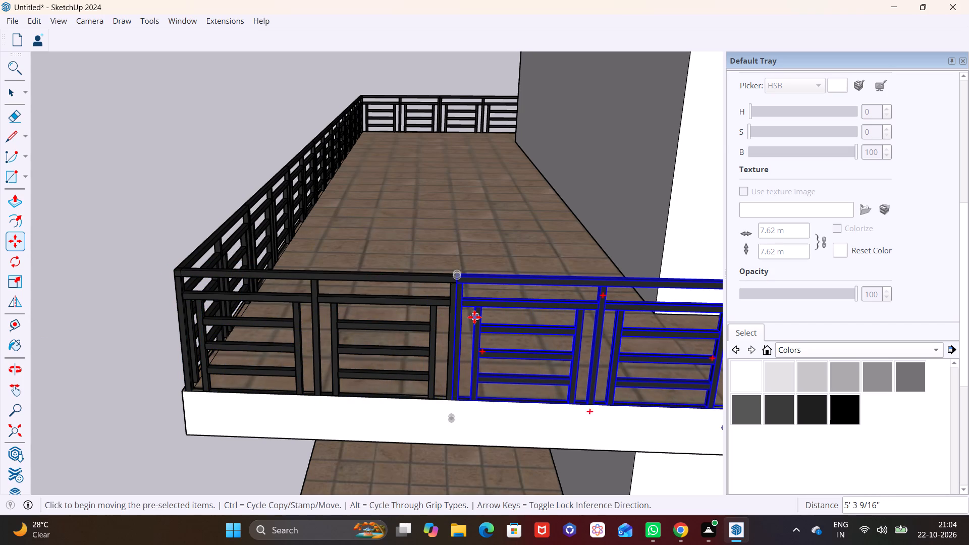
scroll(474, 317, down, 6)
middle_drag(475, 319, 299, 308)
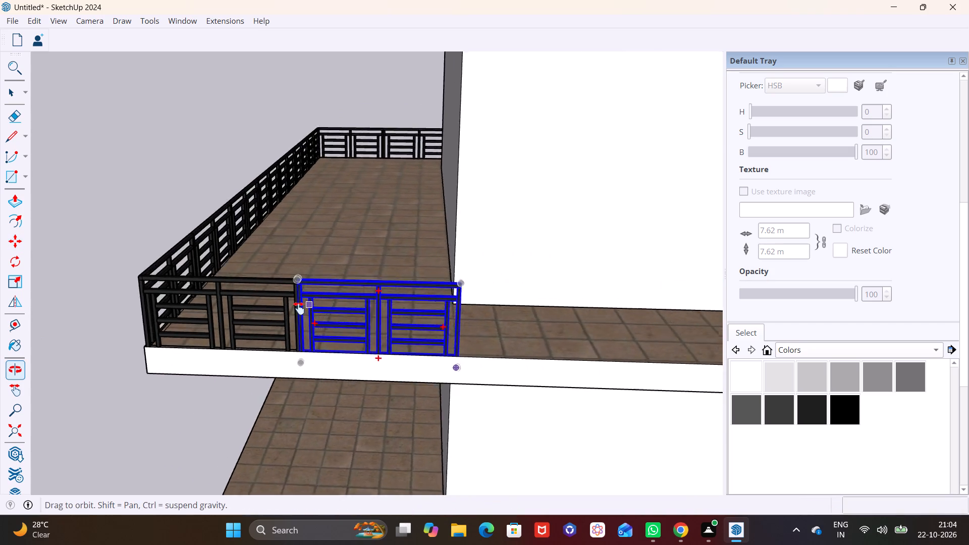
middle_drag(299, 308, 166, 343)
click(153, 314)
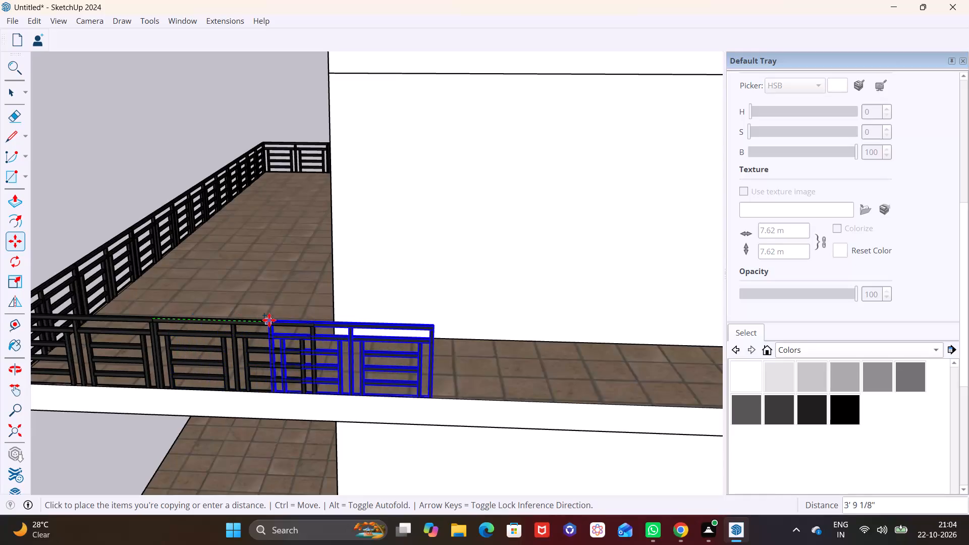
click(315, 324)
click(316, 322)
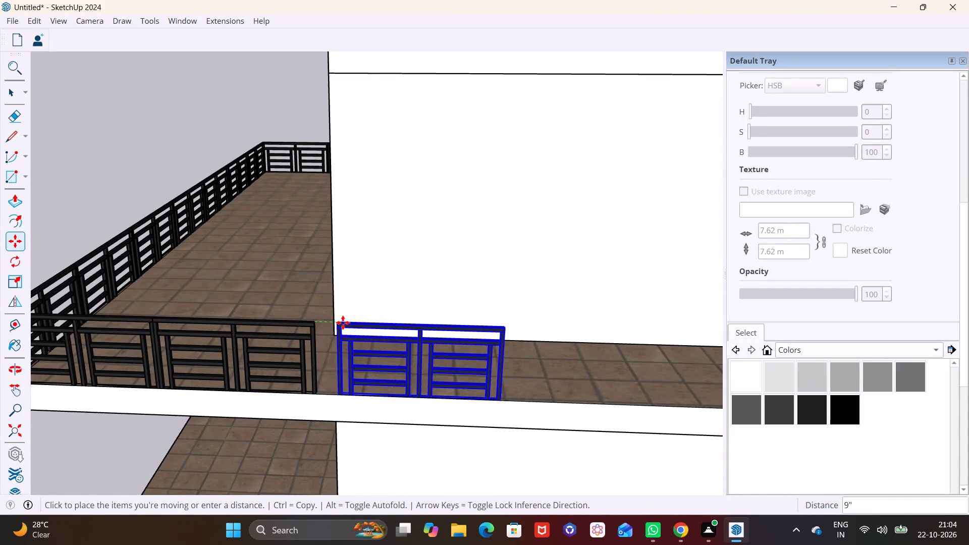
click(479, 323)
Add four more end-to-end copies of the panel, extending the back railing toward the opposite side railing.
scroll(527, 361, down, 7)
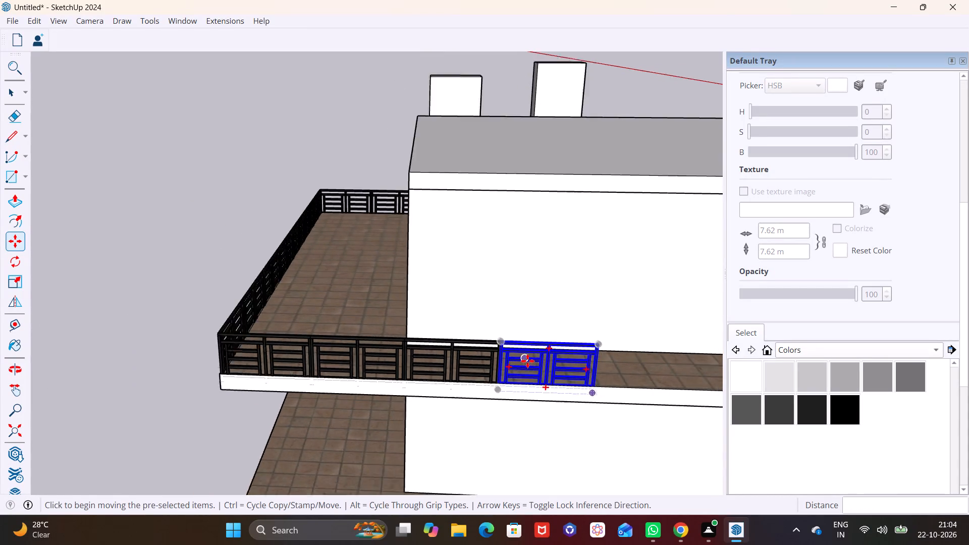
shift+middle_drag(405, 338, 373, 333)
shift+middle_drag(481, 331, 180, 294)
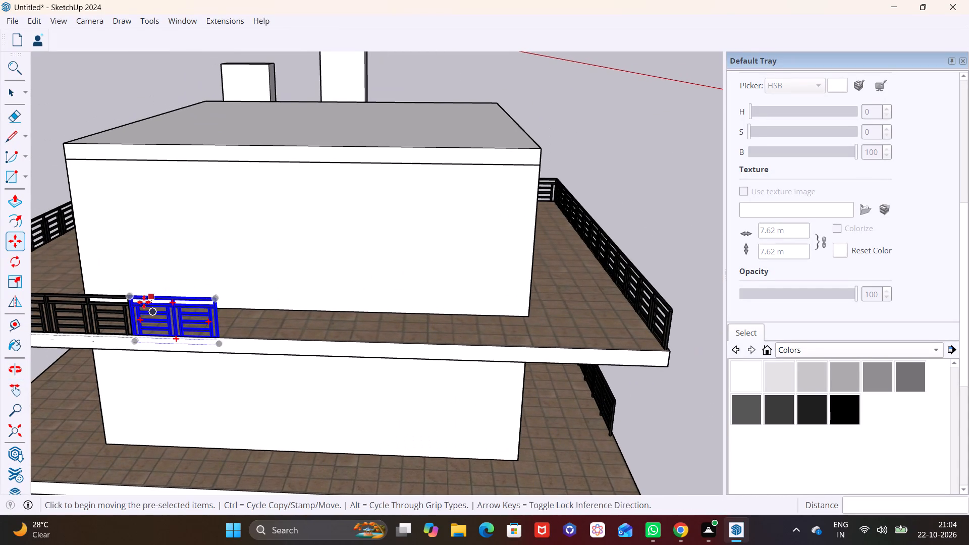
click(131, 297)
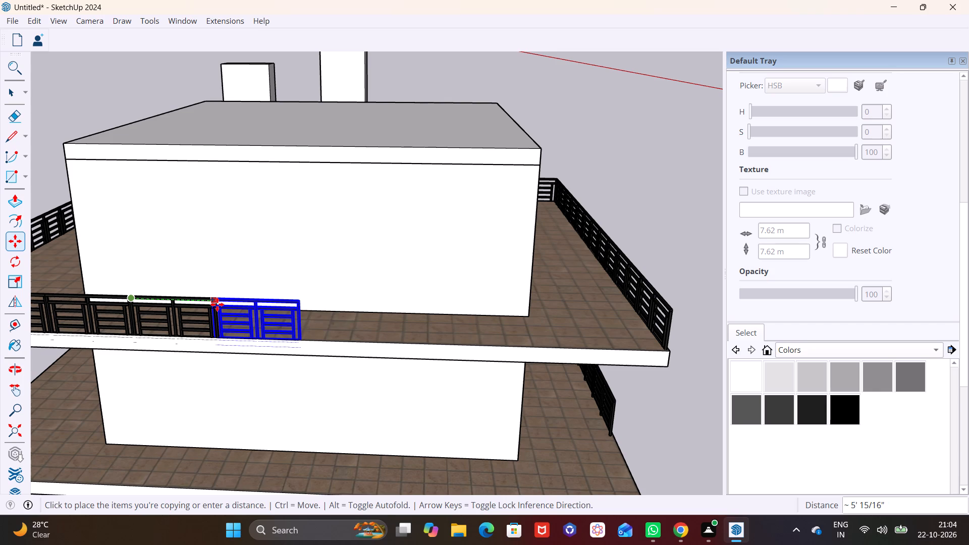
click(217, 304)
click(214, 302)
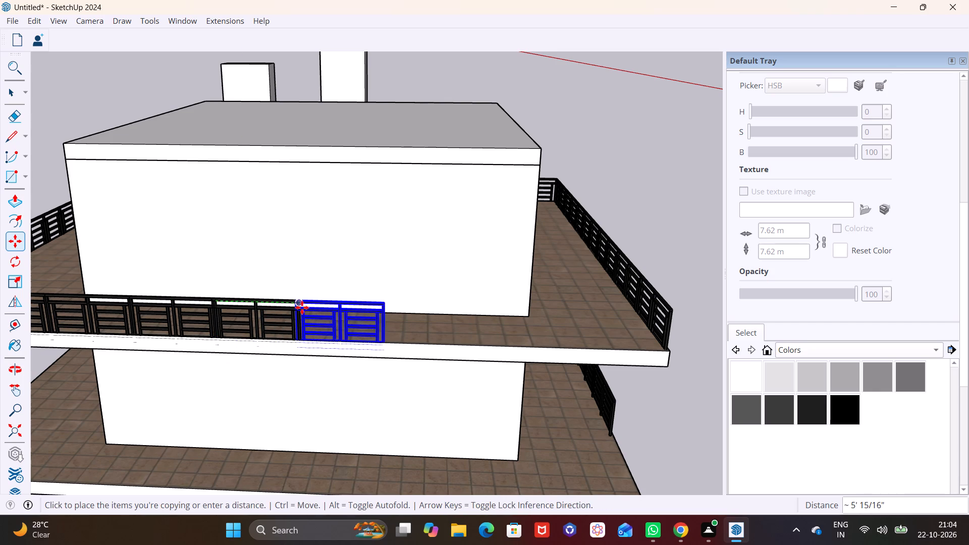
click(303, 307)
click(295, 298)
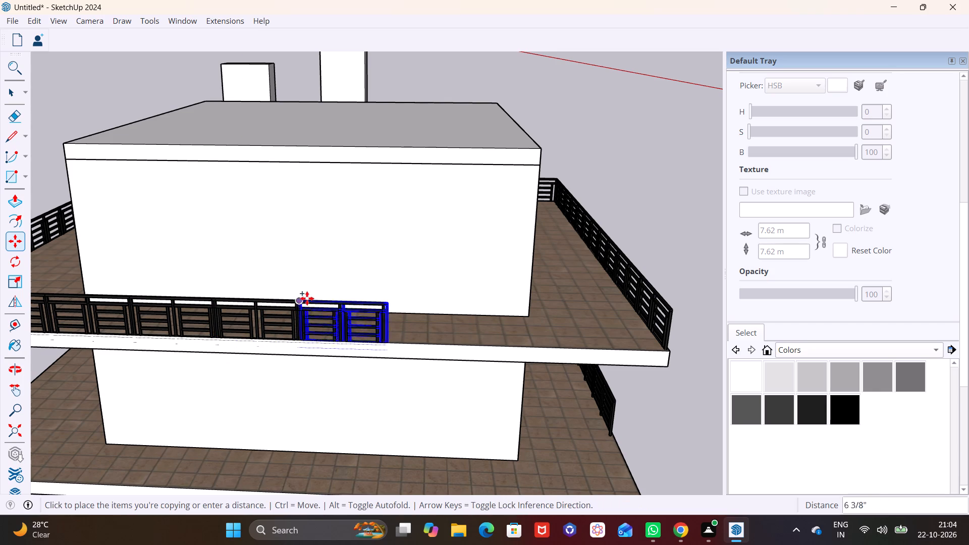
click(382, 303)
click(383, 306)
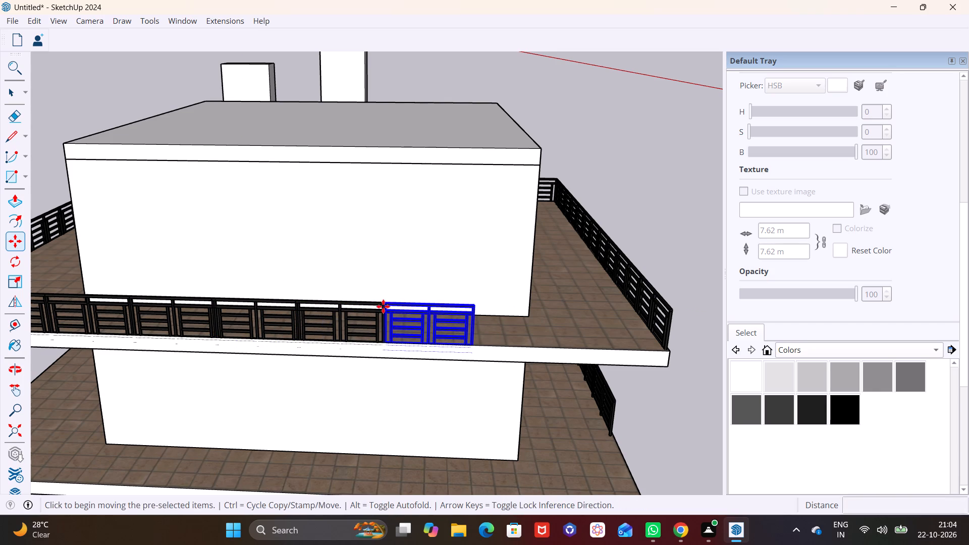
click(471, 308)
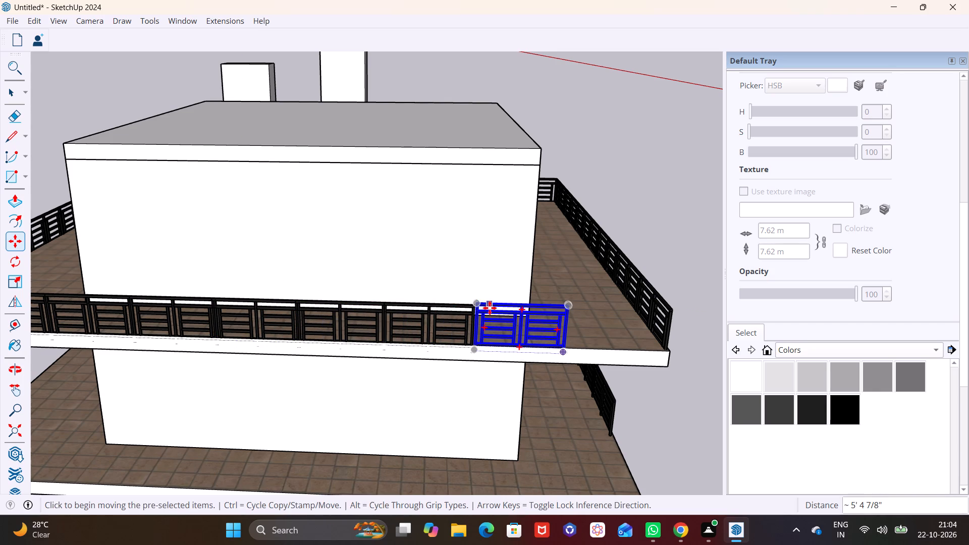
Move the last back-edge panel by its top rail corner against the neighbouring panel's end post to close the gap.
scroll(487, 313, up, 8)
middle_drag(480, 312, 426, 353)
scroll(424, 354, up, 2)
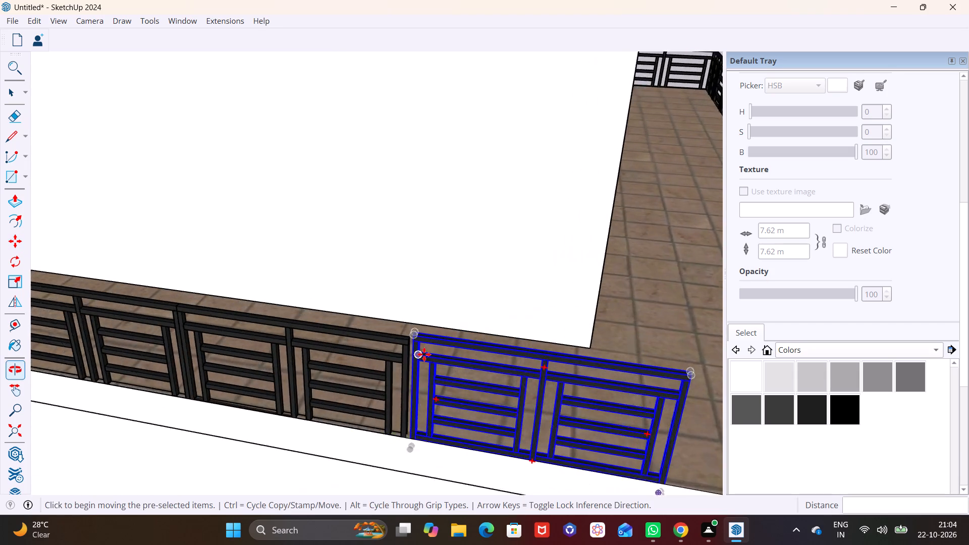
scroll(424, 354, up, 6)
middle_drag(426, 363, 481, 319)
scroll(464, 297, up, 3)
click(455, 260)
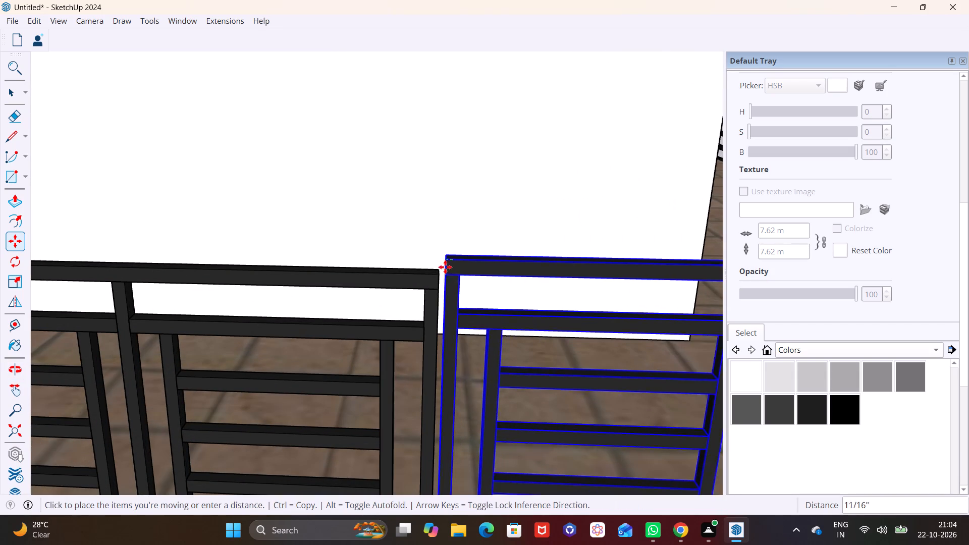
click(438, 275)
Move the last panel about 3 11/16" to match its top rail corner to the neighbouring panel's rail corner.
scroll(458, 287, down, 4)
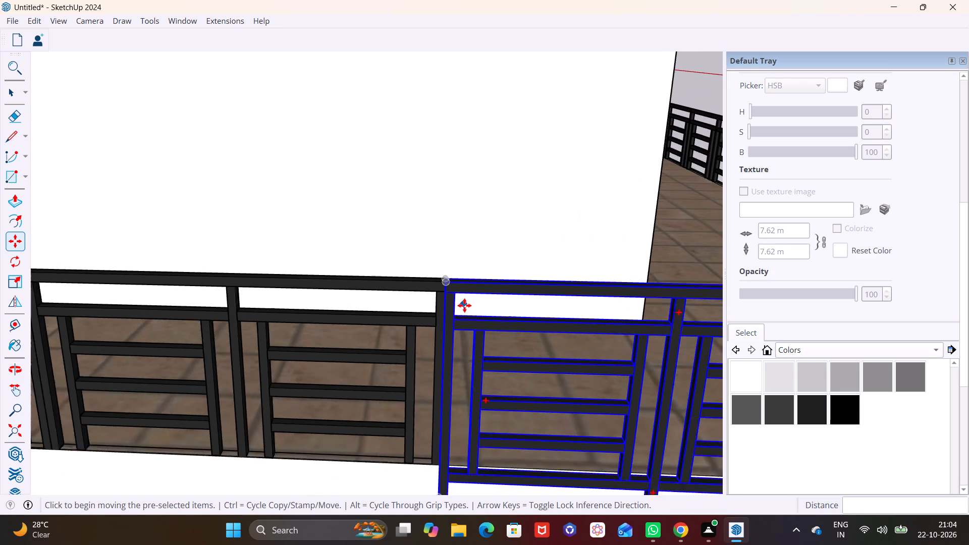
middle_click(464, 305)
middle_drag(449, 332, 227, 362)
scroll(227, 362, down, 1)
scroll(286, 301, up, 1)
middle_drag(276, 324, 232, 412)
scroll(253, 394, up, 7)
click(246, 356)
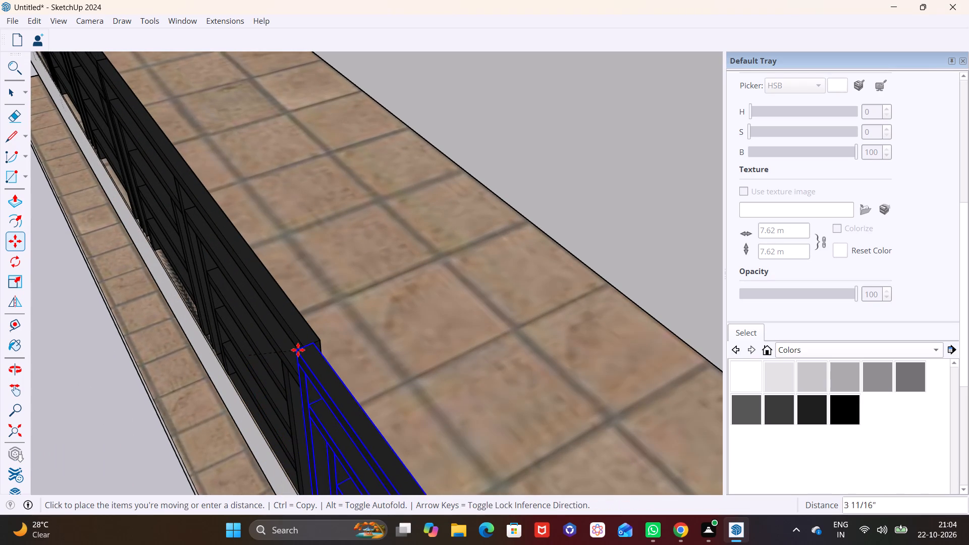
click(304, 345)
Select the last back-edge panel and move its top corner about 1 3/8" onto the neighbouring panel's rail end.
scroll(347, 359, down, 16)
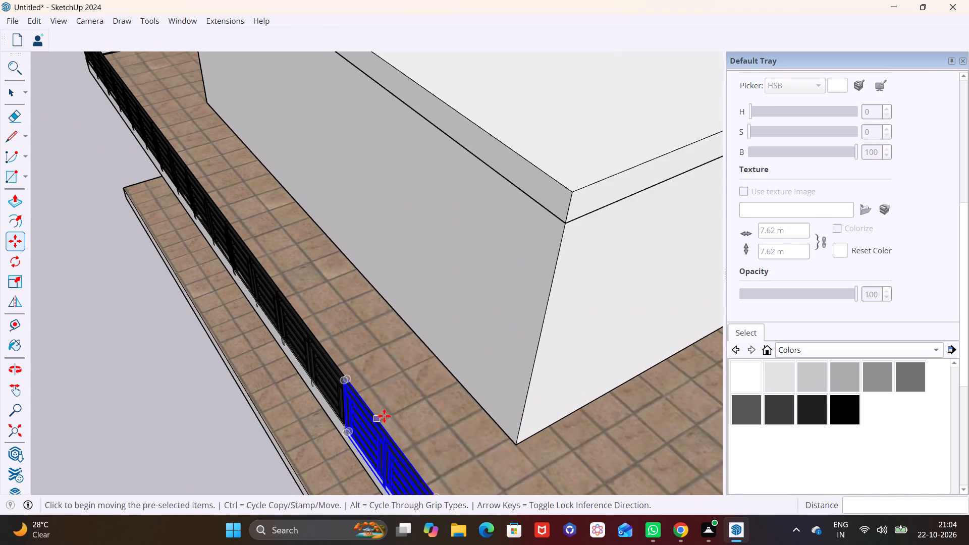
shift+middle_drag(388, 373, 342, 260)
middle_drag(426, 408, 570, 294)
shift+middle_drag(515, 287, 251, 288)
middle_drag(246, 340, 282, 340)
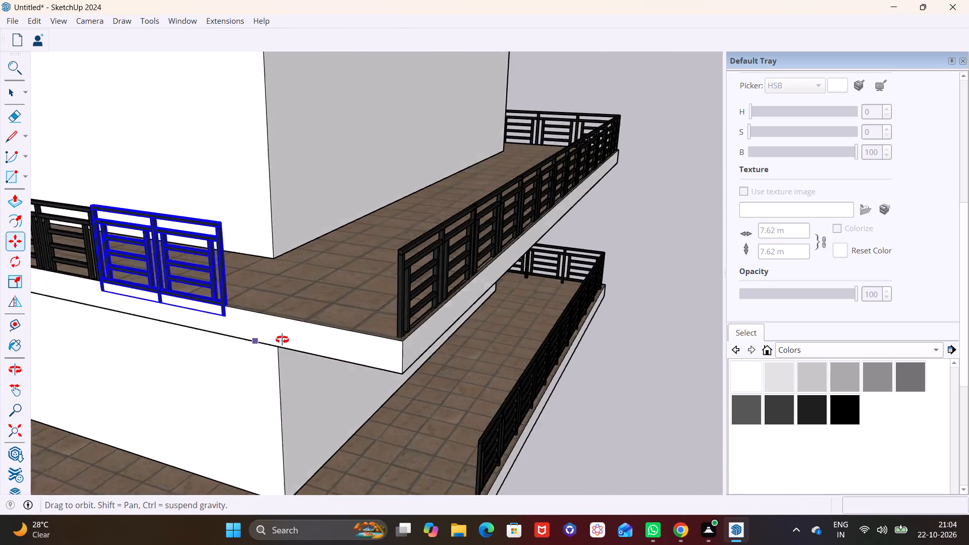
middle_drag(282, 340, 328, 329)
key(space)
click(318, 291)
middle_drag(319, 292, 296, 310)
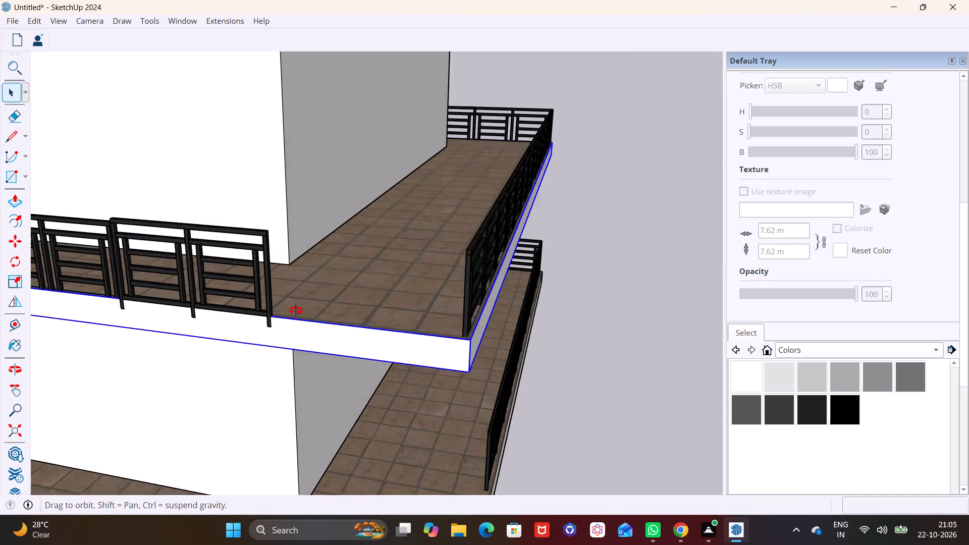
middle_drag(296, 310, 260, 350)
scroll(174, 340, up, 11)
middle_drag(214, 327, 528, 381)
shift+middle_drag(247, 339, 441, 190)
middle_drag(321, 316, 351, 392)
shift+middle_drag(355, 379, 410, 251)
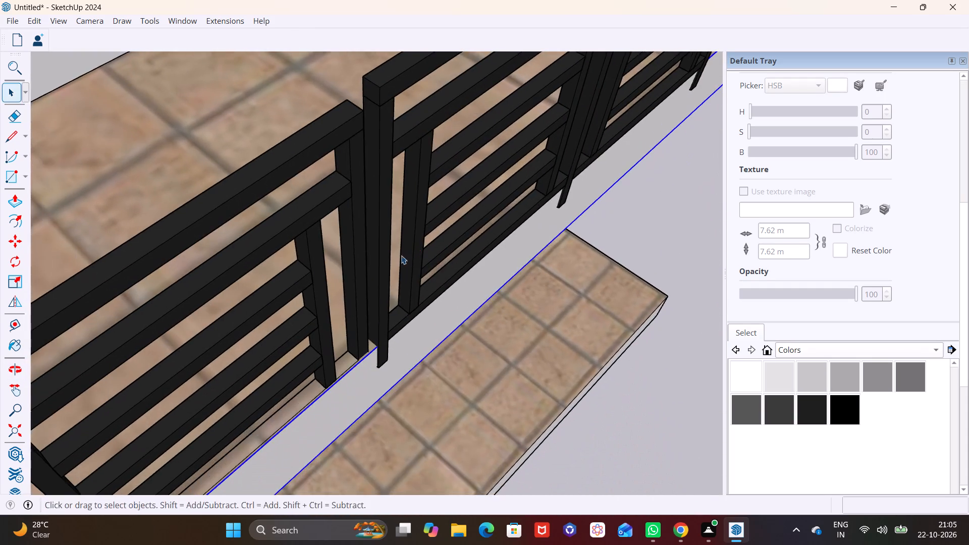
middle_drag(397, 275, 392, 361)
scroll(354, 248, up, 2)
click(391, 206)
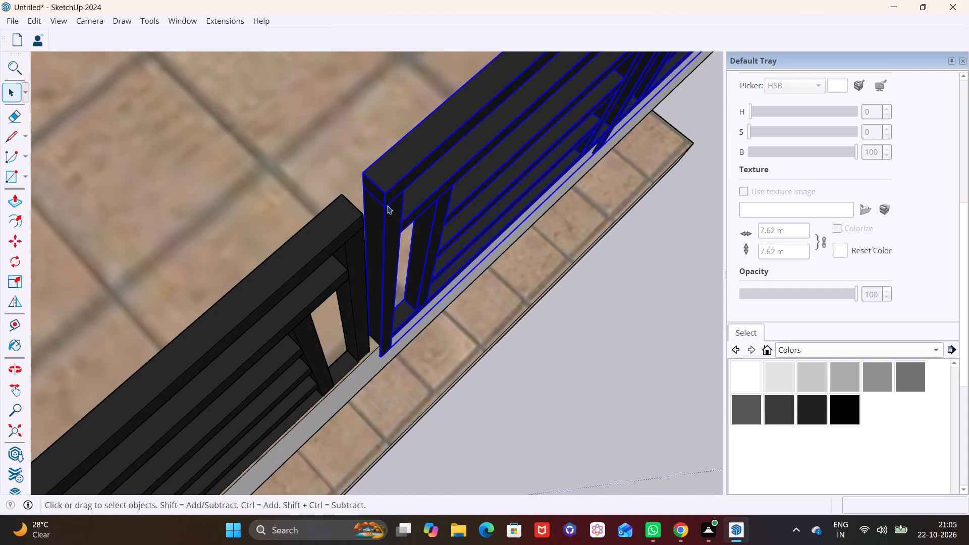
key(m)
click(386, 193)
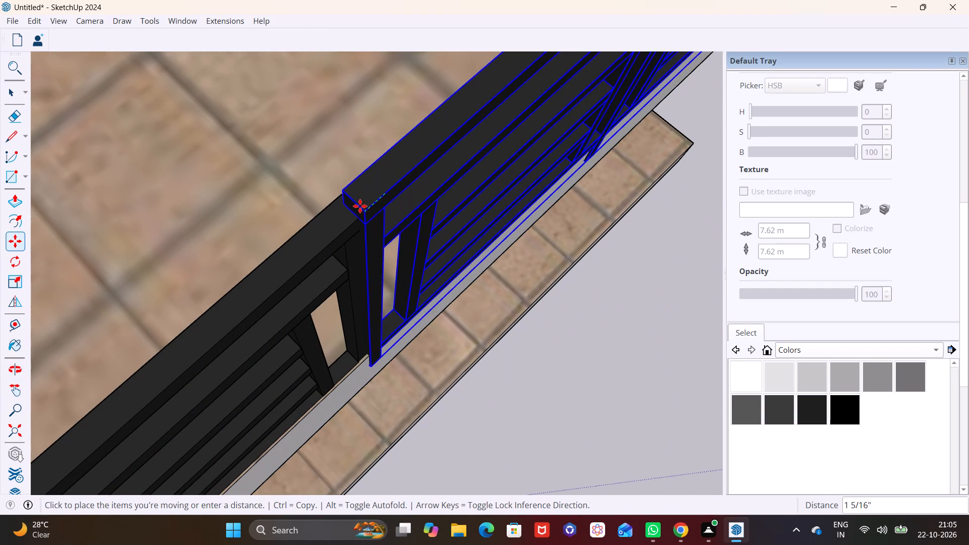
middle_drag(361, 209, 260, 162)
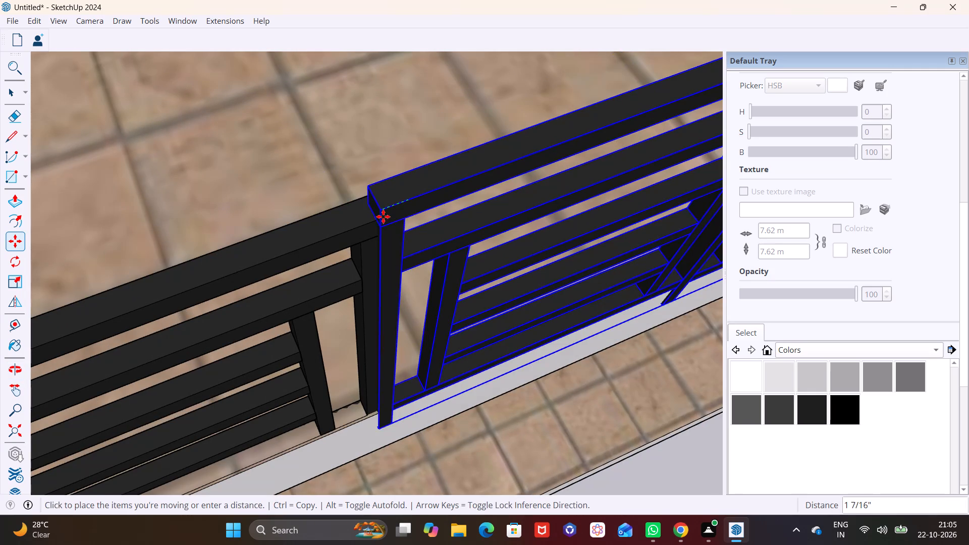
middle_drag(385, 212, 270, 158)
click(365, 178)
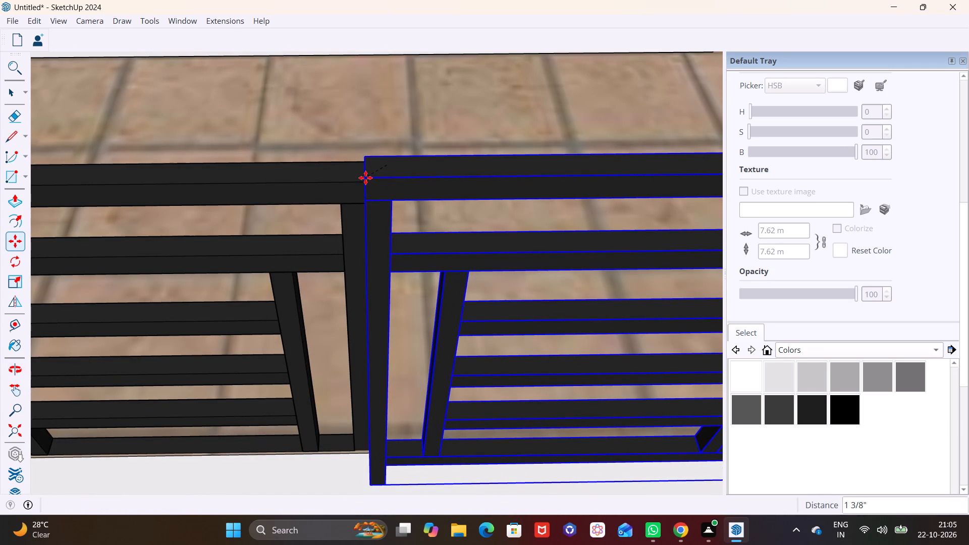
Move the last panel about 2 3/16" inward to line its top rail up with the row, and deselect it.
middle_drag(470, 214, 159, 311)
scroll(155, 308, down, 3)
middle_drag(165, 270, 201, 255)
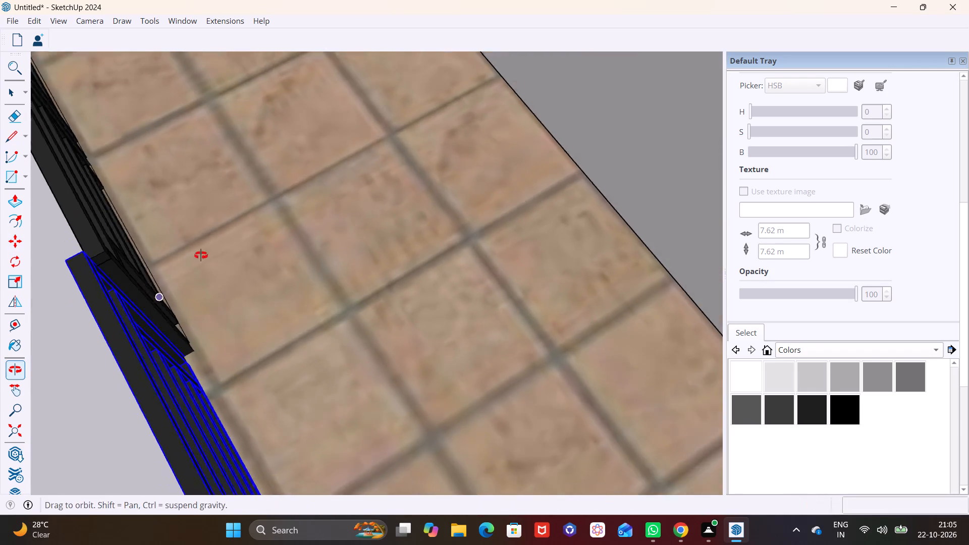
middle_drag(201, 255, 234, 244)
scroll(177, 351, down, 2)
middle_drag(95, 310, 313, 141)
middle_drag(391, 279, 10, 344)
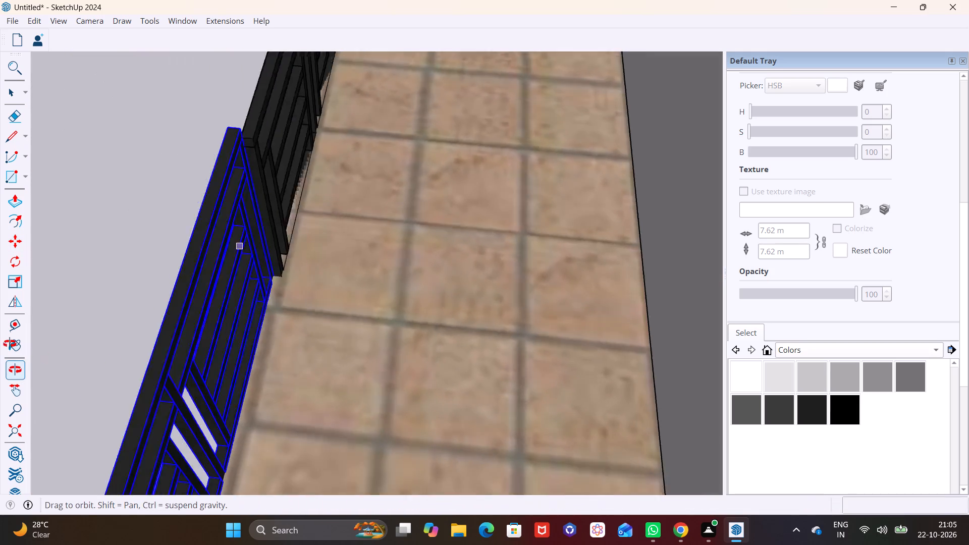
middle_drag(10, 344, 6, 314)
scroll(197, 134, up, 4)
scroll(465, 248, down, 6)
shift+middle_drag(472, 264, 313, 259)
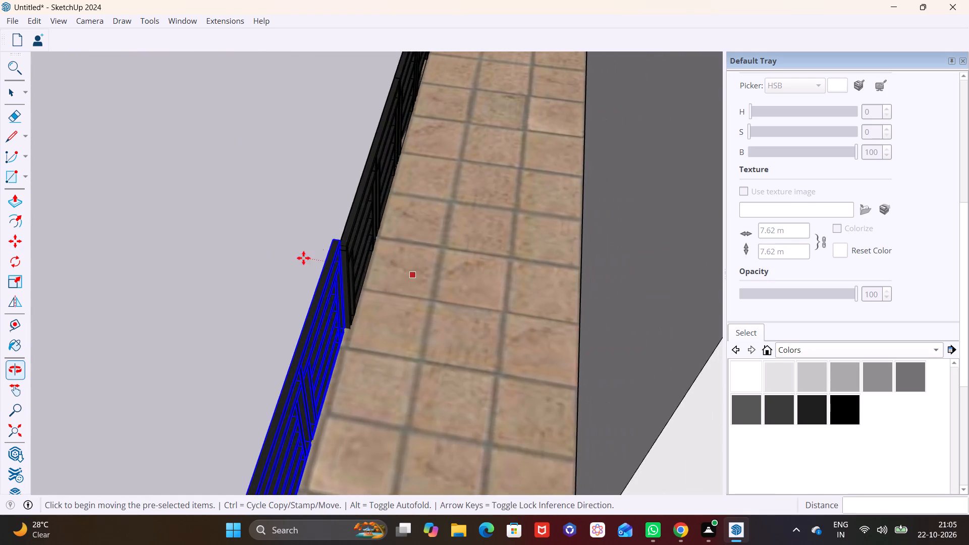
scroll(376, 266, up, 11)
click(302, 195)
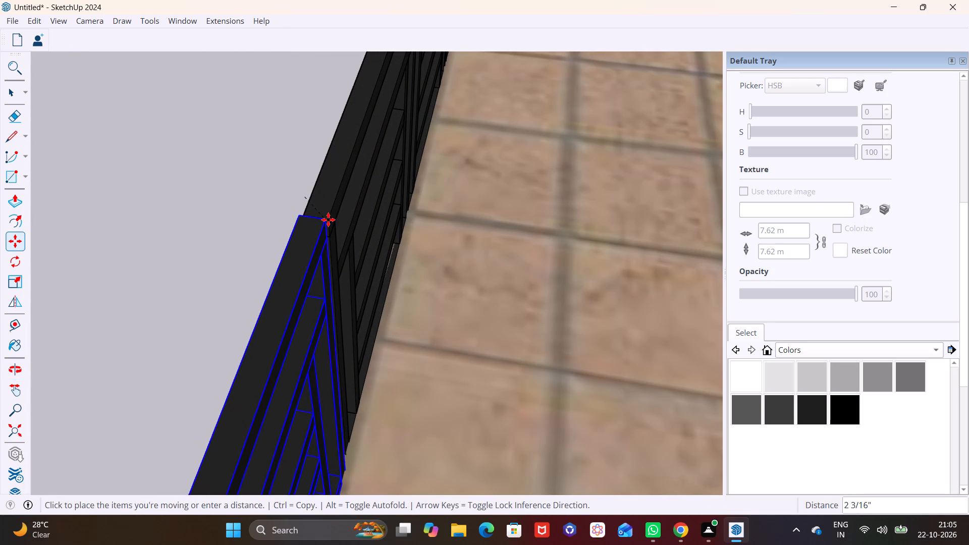
click(330, 220)
key(space)
click(410, 308)
Select the last back-edge panel again and move its top front corner onto the neighbouring rail's top front corner.
scroll(314, 344, down, 5)
middle_drag(301, 382, 336, 392)
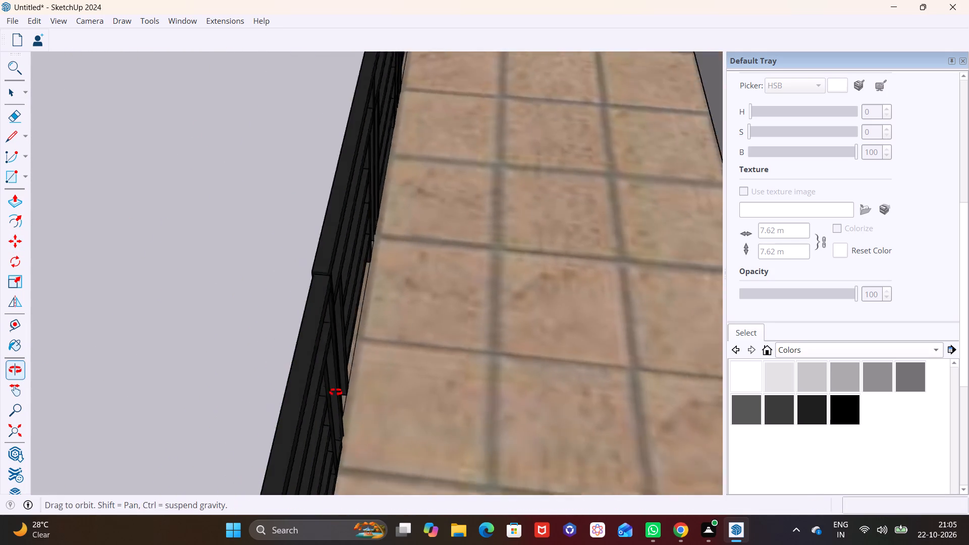
middle_drag(336, 392, 588, 330)
scroll(581, 326, down, 4)
middle_drag(498, 325, 446, 382)
scroll(446, 382, down, 1)
scroll(424, 326, up, 3)
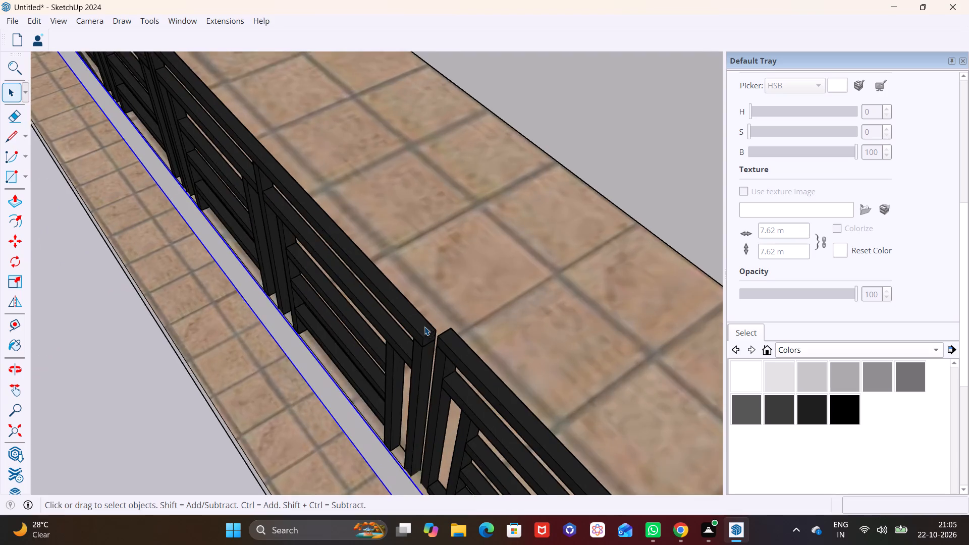
scroll(424, 326, up, 4)
middle_drag(466, 350, 522, 265)
scroll(449, 323, up, 5)
middle_drag(473, 343, 524, 242)
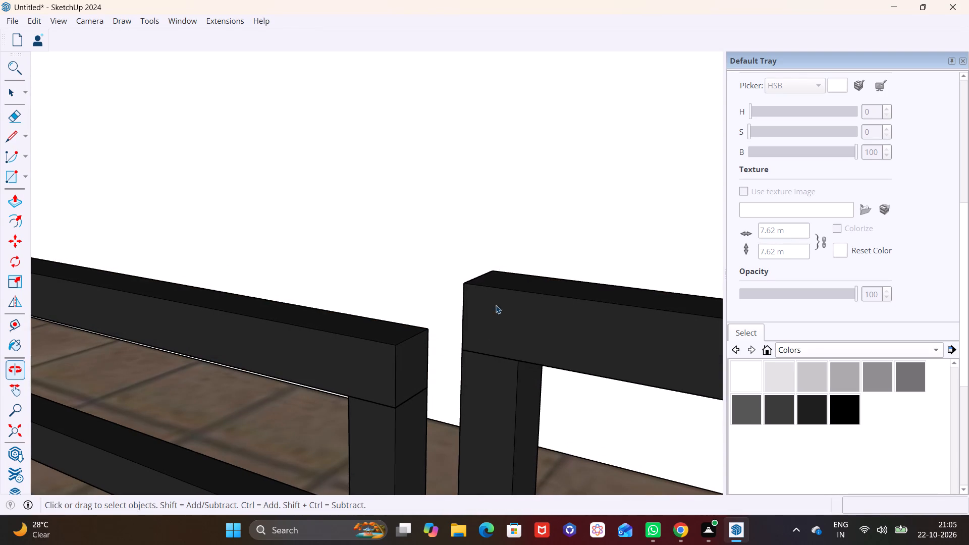
click(490, 332)
key(m)
click(468, 280)
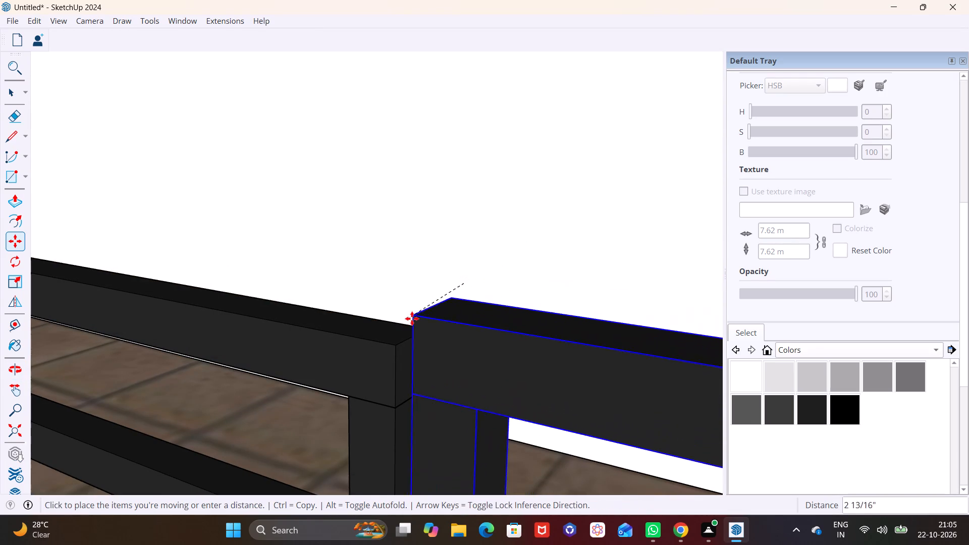
click(397, 341)
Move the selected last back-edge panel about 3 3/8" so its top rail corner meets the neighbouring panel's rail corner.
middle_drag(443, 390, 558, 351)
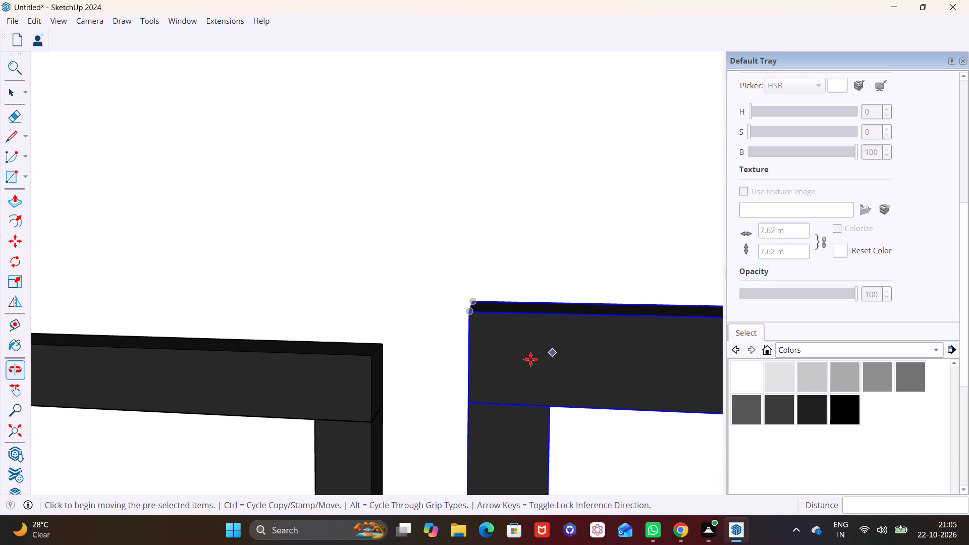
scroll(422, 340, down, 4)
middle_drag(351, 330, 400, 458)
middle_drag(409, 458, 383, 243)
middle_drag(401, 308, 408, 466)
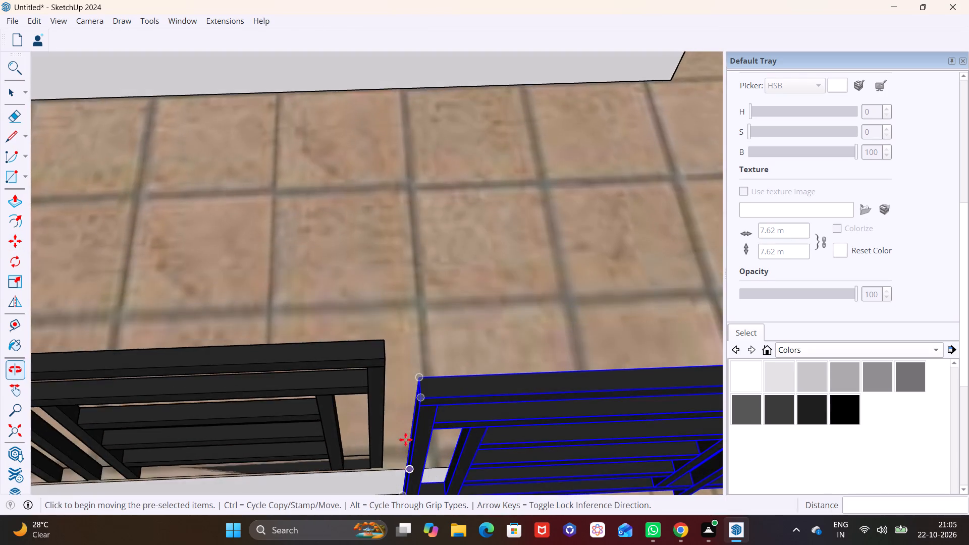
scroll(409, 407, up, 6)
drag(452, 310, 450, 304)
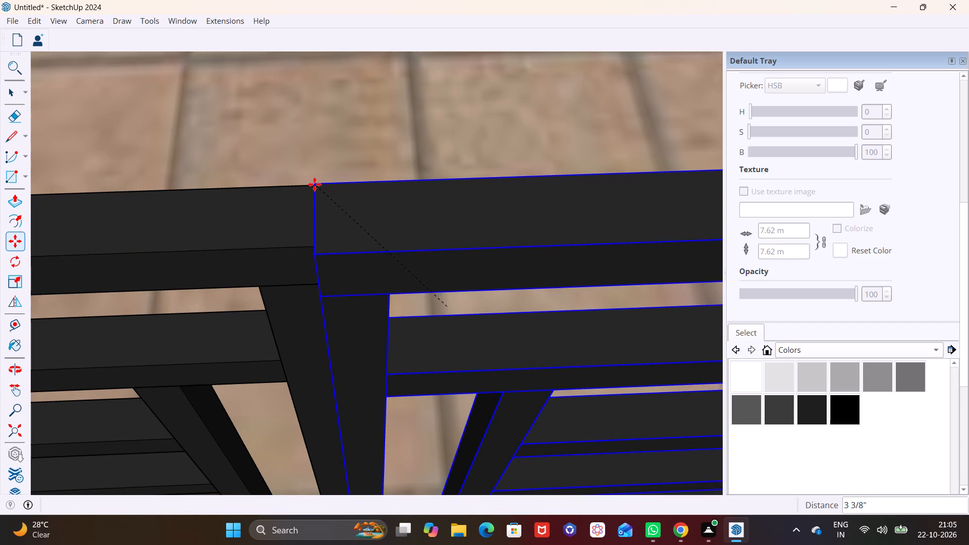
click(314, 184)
Delete the selected last panel of the upper slab's back-edge railing.
middle_drag(359, 232, 130, 348)
scroll(666, 337, down, 2)
middle_drag(626, 357, 261, 177)
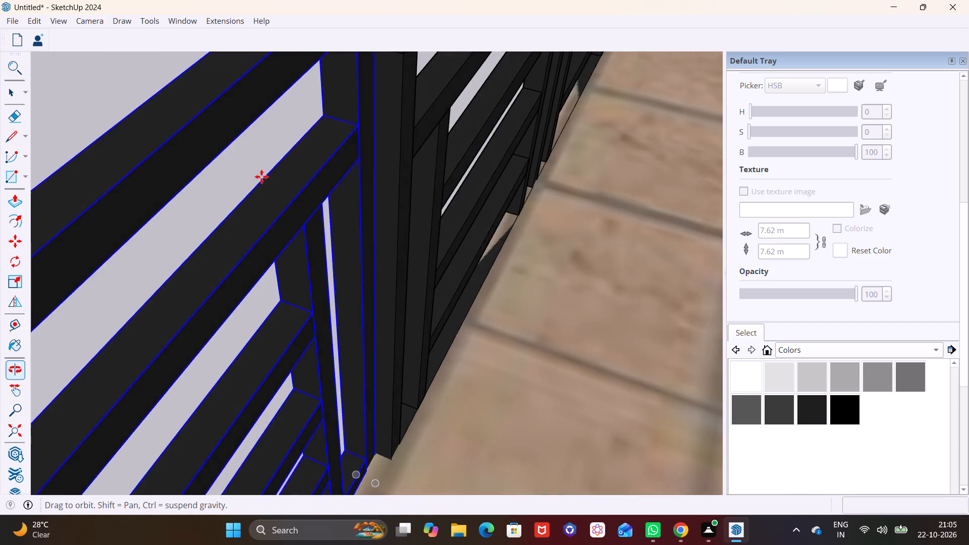
scroll(398, 272, down, 8)
middle_drag(386, 374, 241, 285)
scroll(293, 340, down, 20)
scroll(293, 340, down, 17)
middle_drag(314, 354, 350, 372)
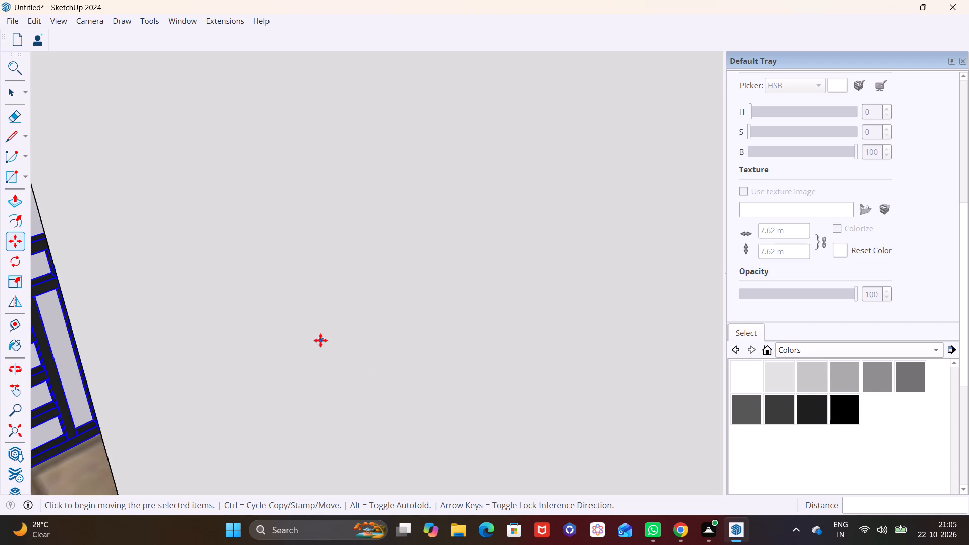
scroll(320, 340, down, 18)
middle_drag(199, 374, 500, 313)
scroll(500, 313, up, 1)
middle_drag(330, 438, 491, 356)
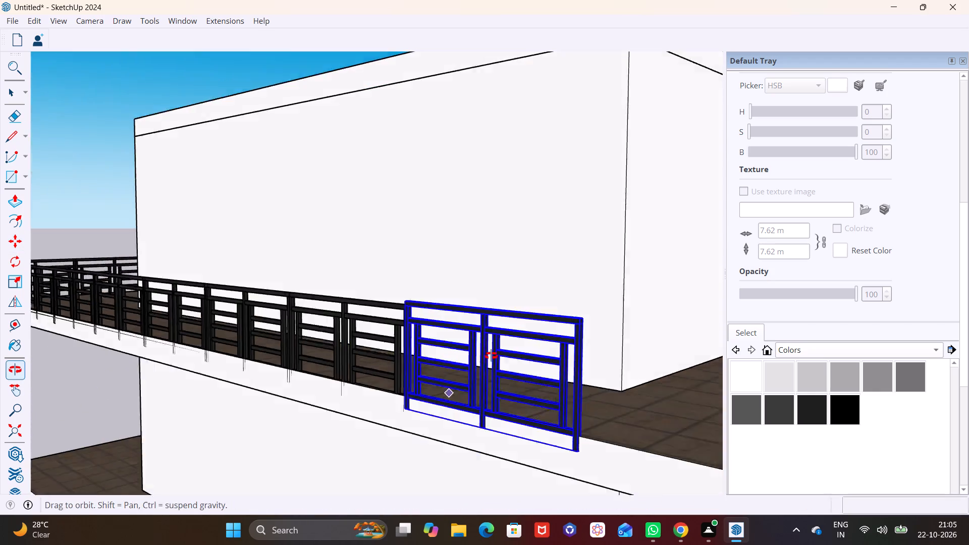
middle_drag(491, 356, 492, 354)
scroll(436, 402, up, 7)
middle_drag(520, 387, 482, 476)
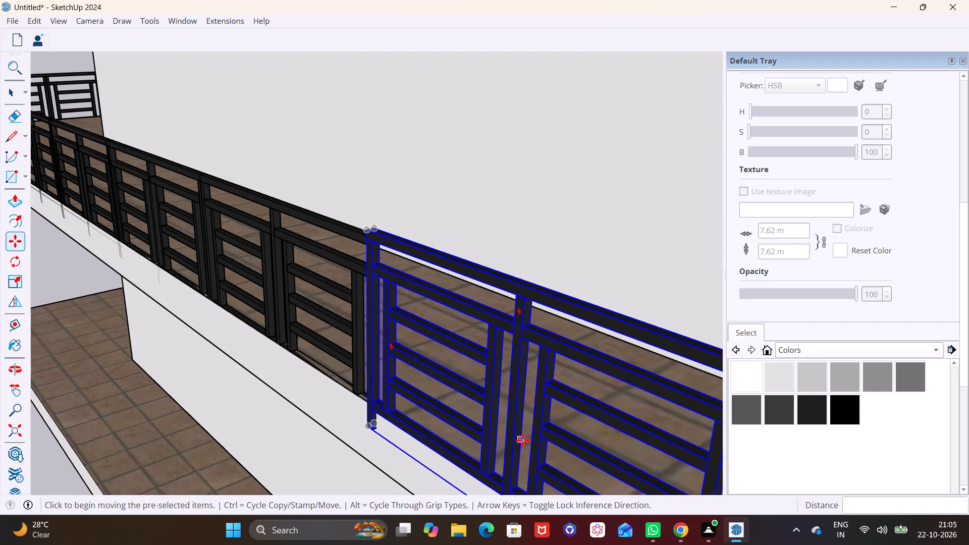
key(Delete)
Copy the end panel of the upper back-edge railing 5' 3 9/16" along the edge, joining it at the top rail end.
middle_drag(459, 488, 605, 449)
scroll(421, 353, up, 1)
click(360, 298)
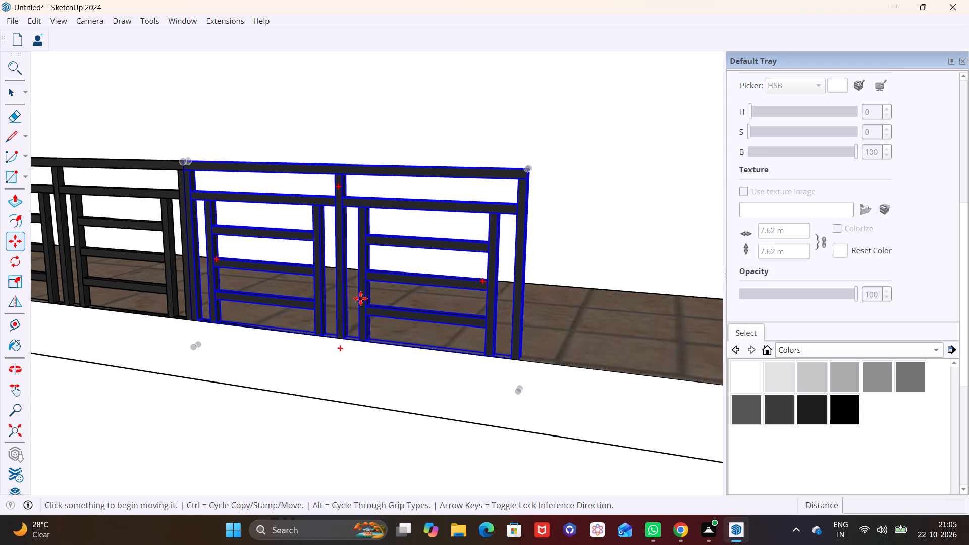
key(m)
click(183, 162)
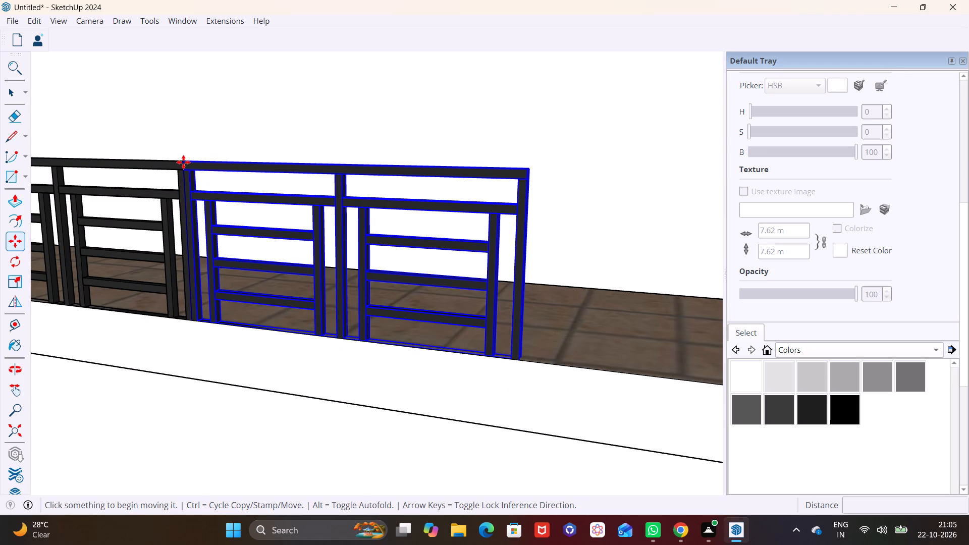
click(522, 170)
Copy the new end panel another 5' 3 9/16" along the upper back edge, towards the slab corner.
scroll(519, 257, down, 8)
shift+middle_drag(461, 263, 174, 227)
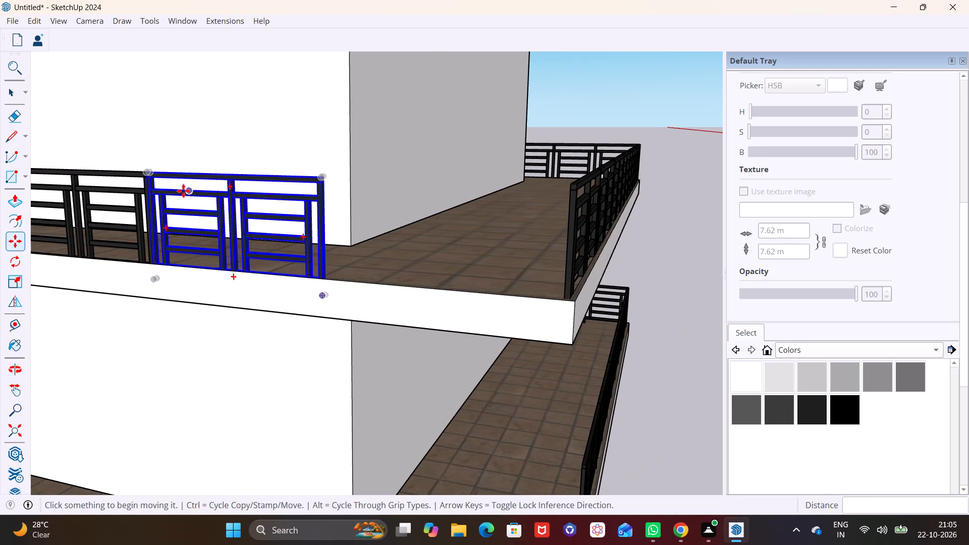
click(158, 171)
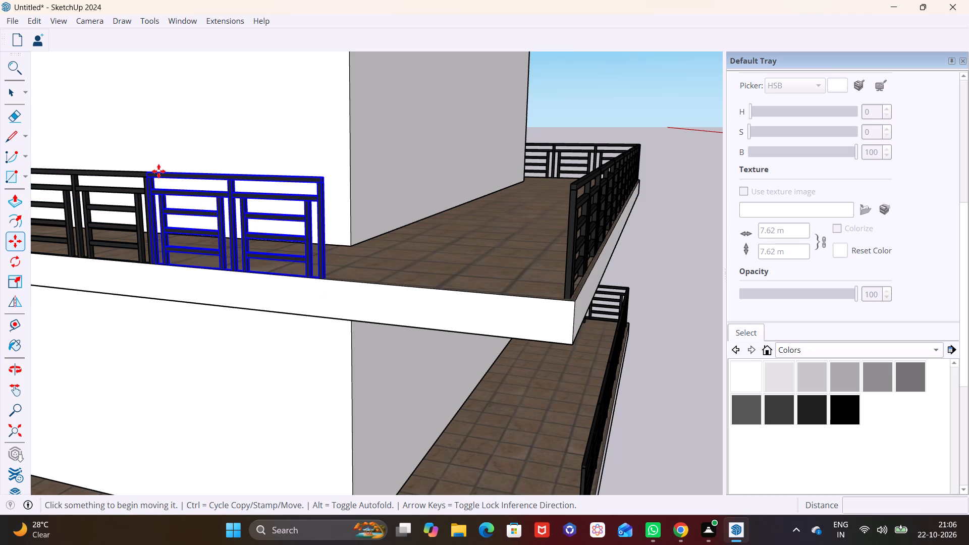
click(319, 176)
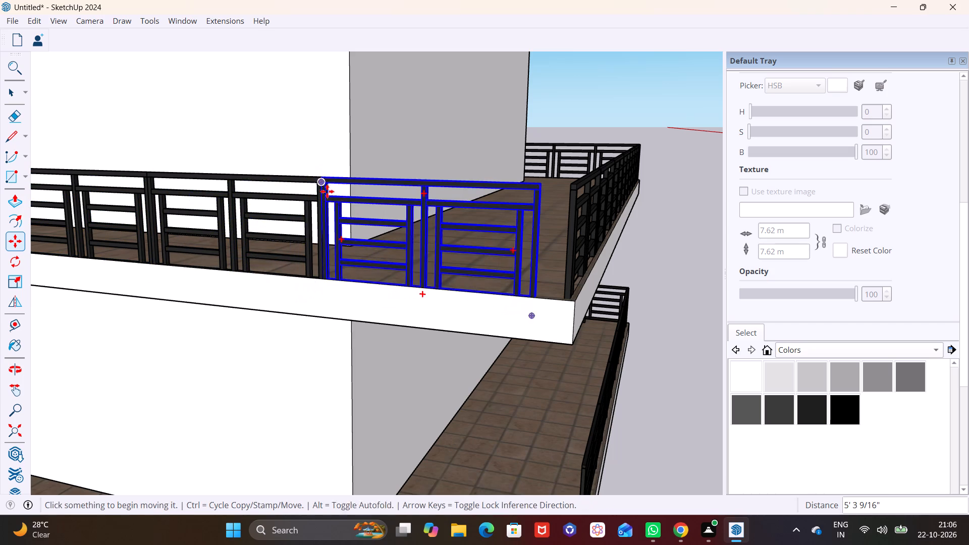
Scale the last upper back-edge panel to 1.15 along the red axis so it reaches the slab corner, and deselect it.
scroll(497, 278, up, 3)
key(space)
click(523, 238)
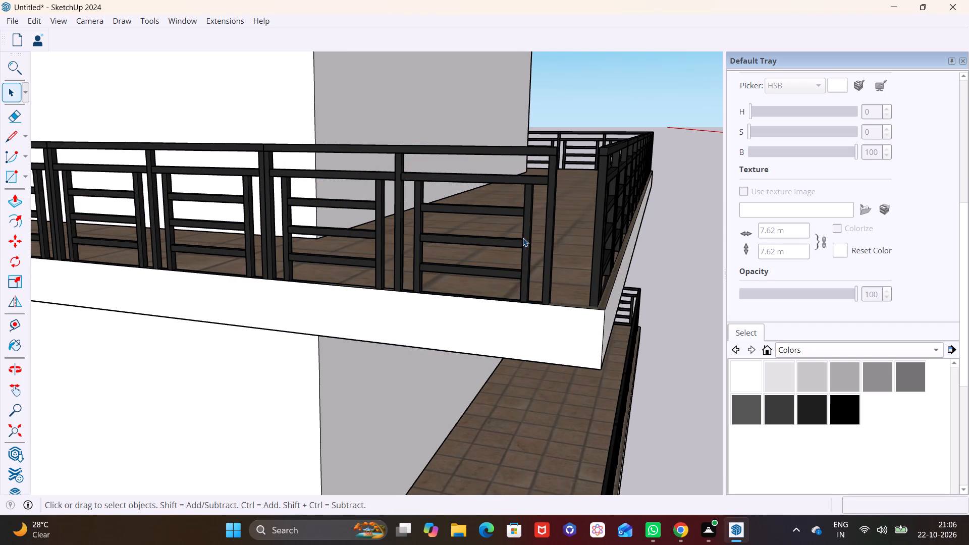
click(13, 282)
middle_drag(446, 306, 293, 317)
scroll(463, 291, up, 6)
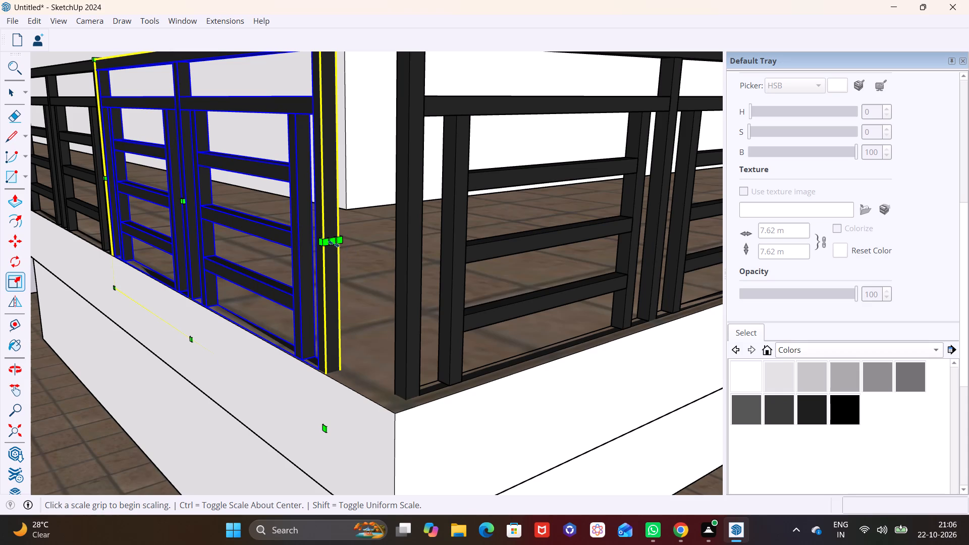
click(334, 244)
click(391, 282)
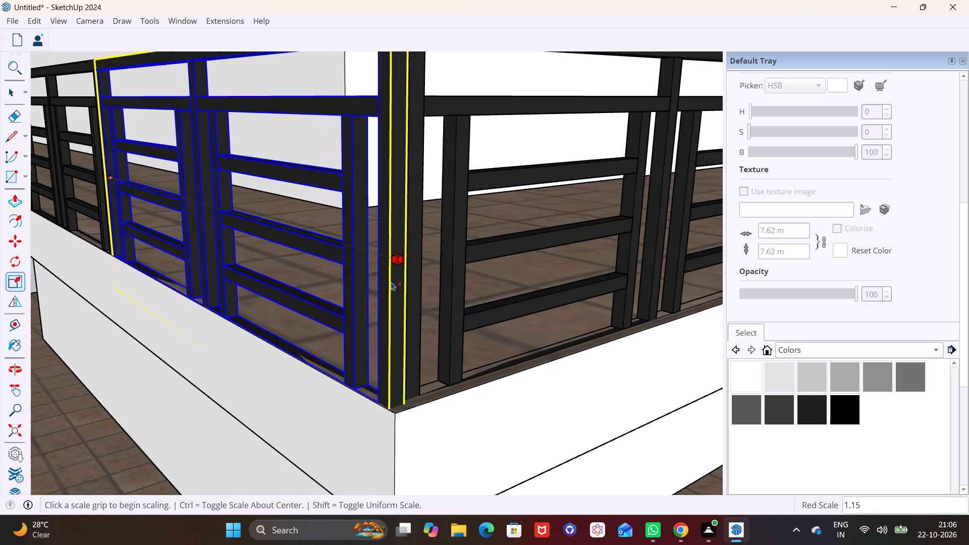
key(space)
click(462, 402)
Copy the end panel of the ground slab's side railing 6' along the edge towards the back corner, rail end to rail end.
scroll(417, 387, down, 14)
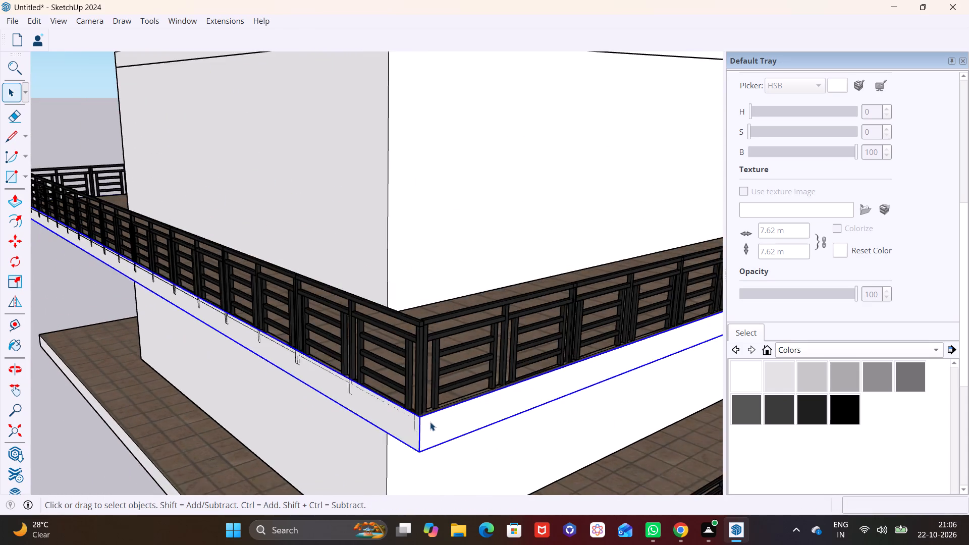
scroll(430, 422, down, 12)
middle_drag(334, 406, 654, 378)
middle_drag(241, 354, 503, 366)
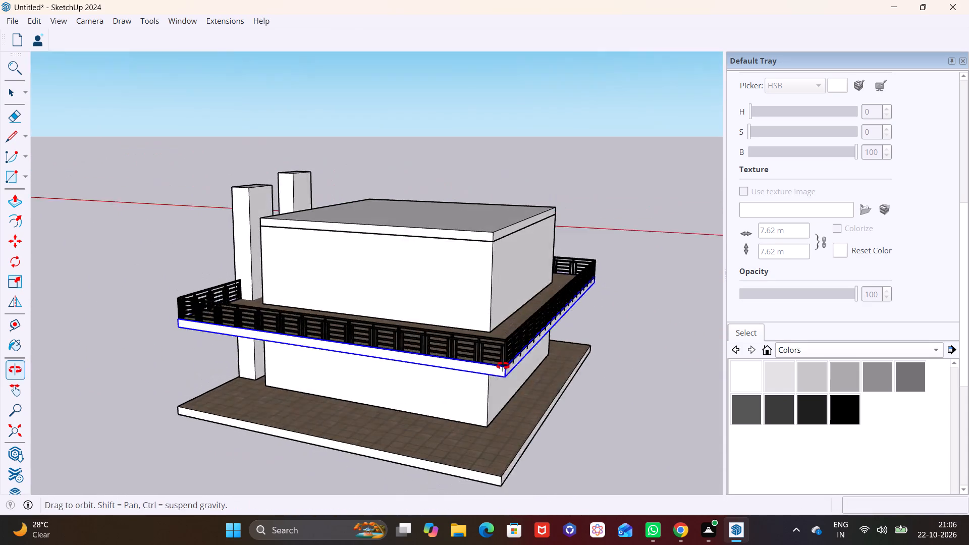
middle_drag(503, 366, 508, 363)
middle_drag(195, 355, 494, 383)
scroll(302, 383, up, 1)
middle_drag(302, 383, 524, 364)
middle_drag(119, 338, 450, 367)
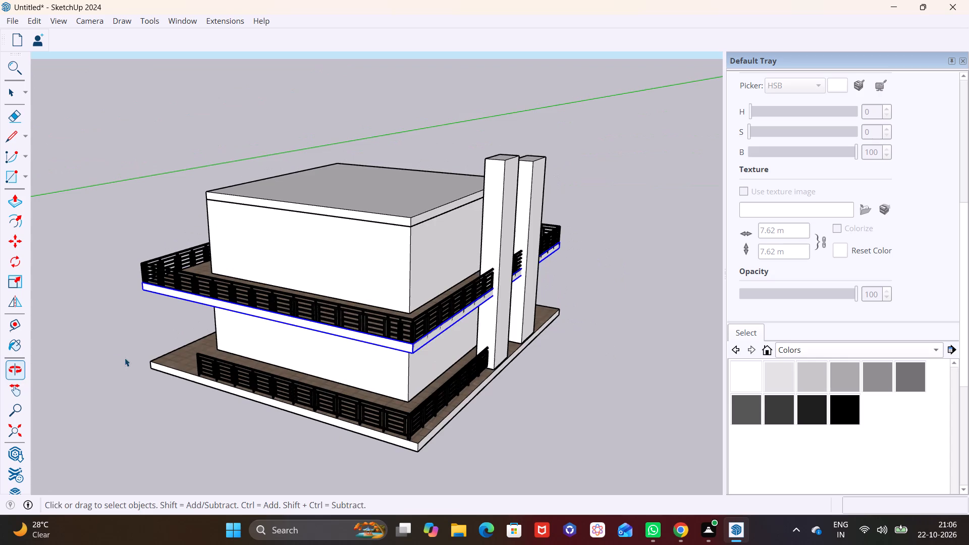
middle_drag(133, 363, 291, 377)
scroll(268, 399, up, 10)
middle_drag(338, 431, 414, 411)
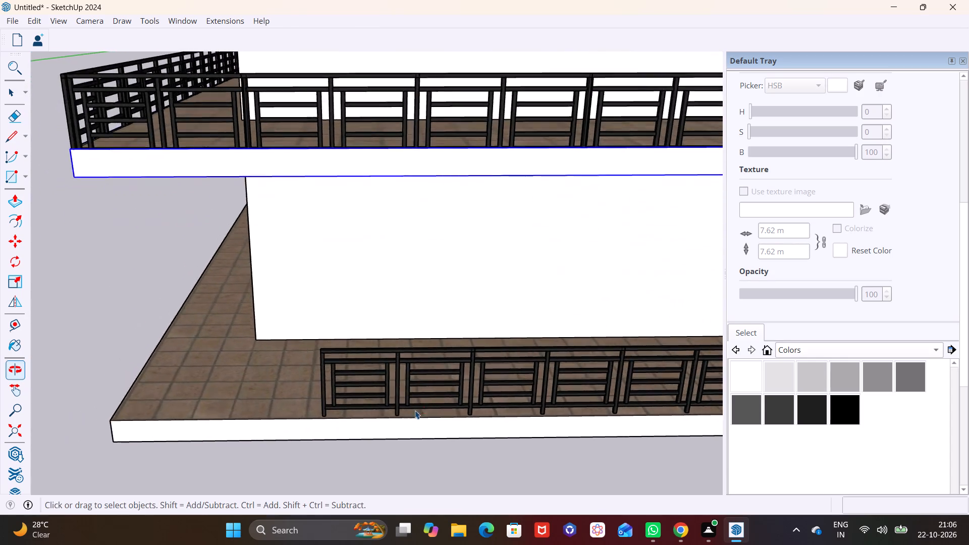
scroll(415, 410, up, 8)
click(376, 340)
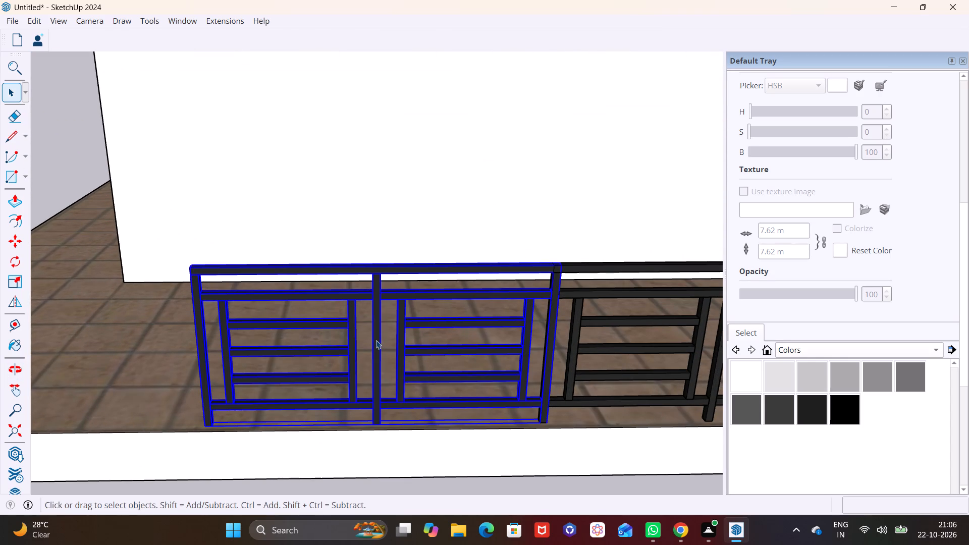
key(m)
click(556, 265)
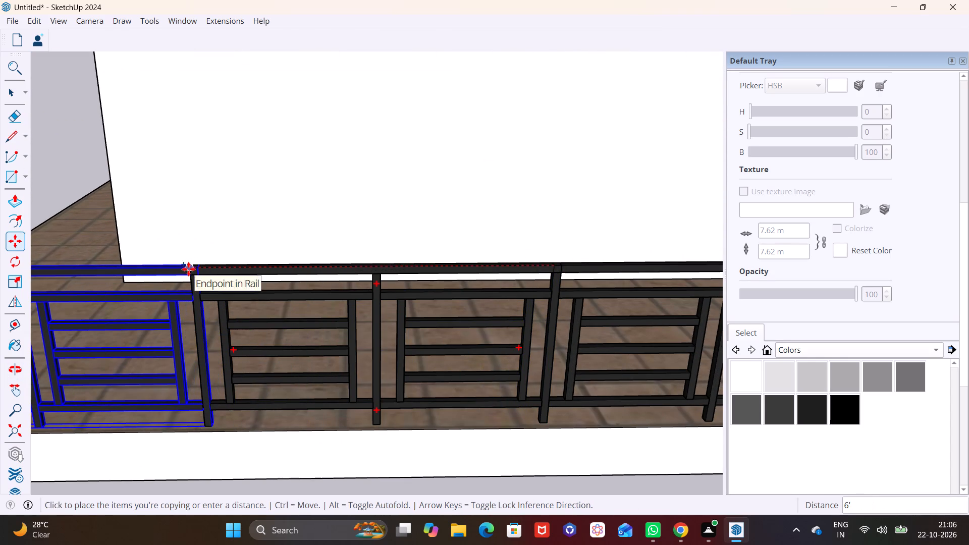
click(188, 269)
Scale the copied ground-floor side panel to 1.40 along the red axis so it reaches the slab's back corner.
scroll(200, 312, down, 7)
shift+middle_drag(203, 349, 402, 376)
middle_drag(226, 377, 278, 382)
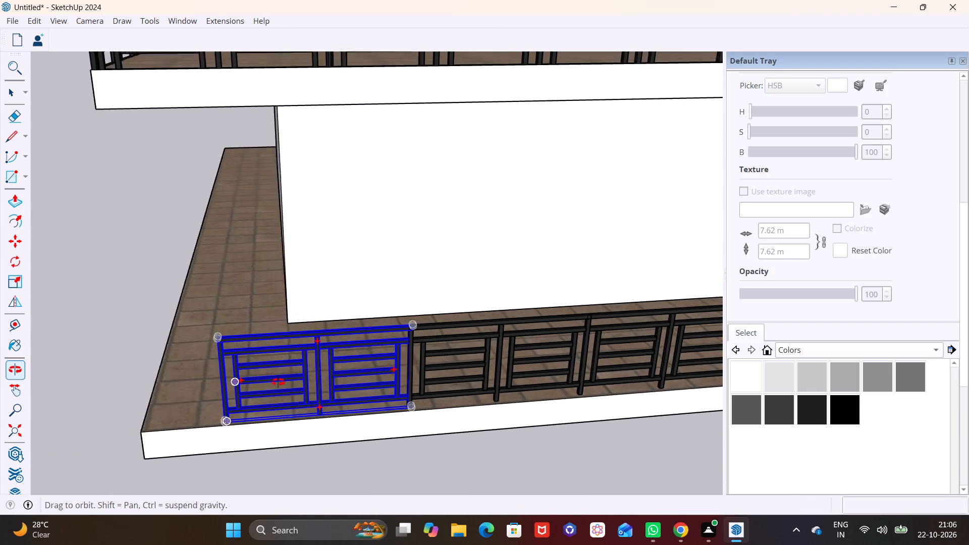
middle_drag(278, 382, 338, 369)
scroll(260, 387, up, 1)
shift+middle_drag(266, 380, 301, 349)
shift+scroll(266, 380, up, 1)
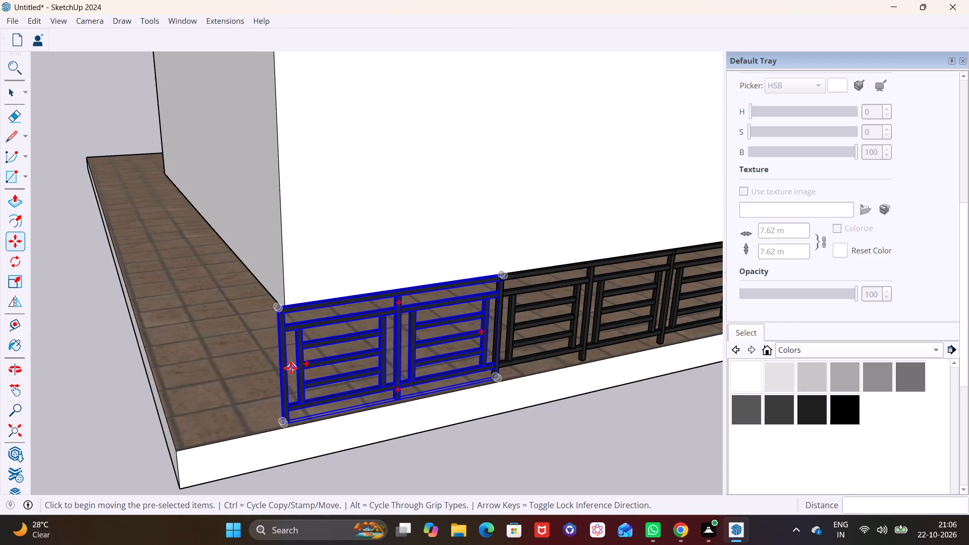
click(18, 282)
scroll(250, 383, up, 4)
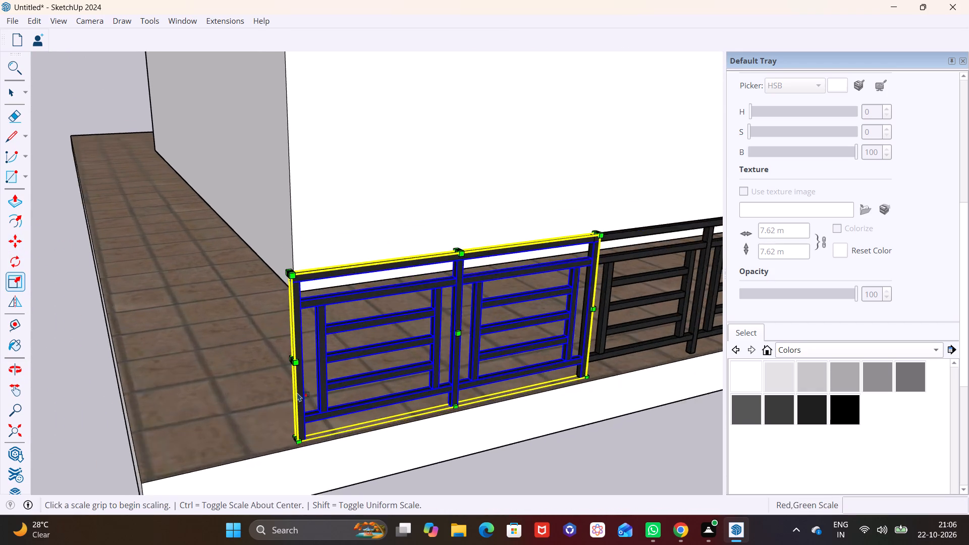
scroll(297, 393, up, 2)
middle_drag(297, 394, 369, 344)
scroll(369, 342, up, 1)
middle_drag(369, 342, 420, 357)
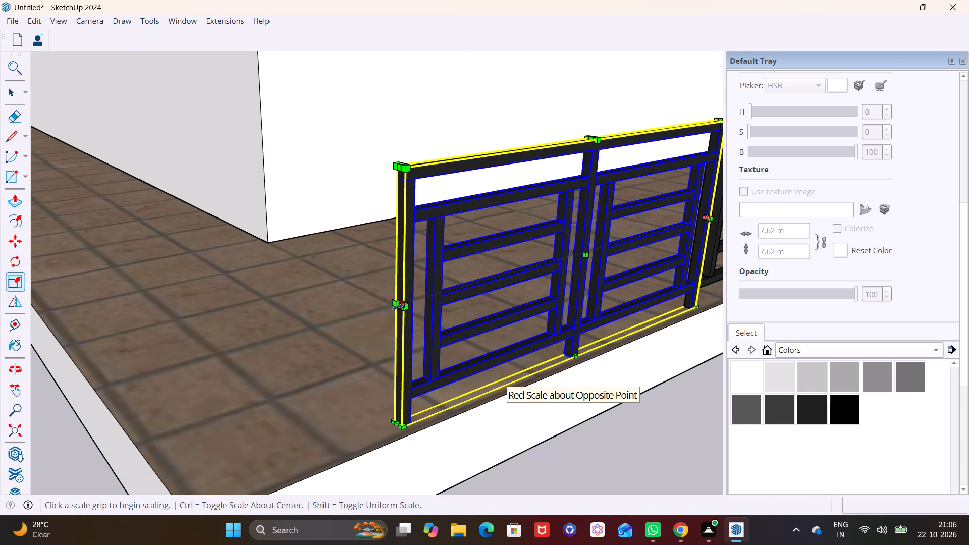
click(398, 307)
click(185, 376)
shift+middle_drag(213, 402, 226, 387)
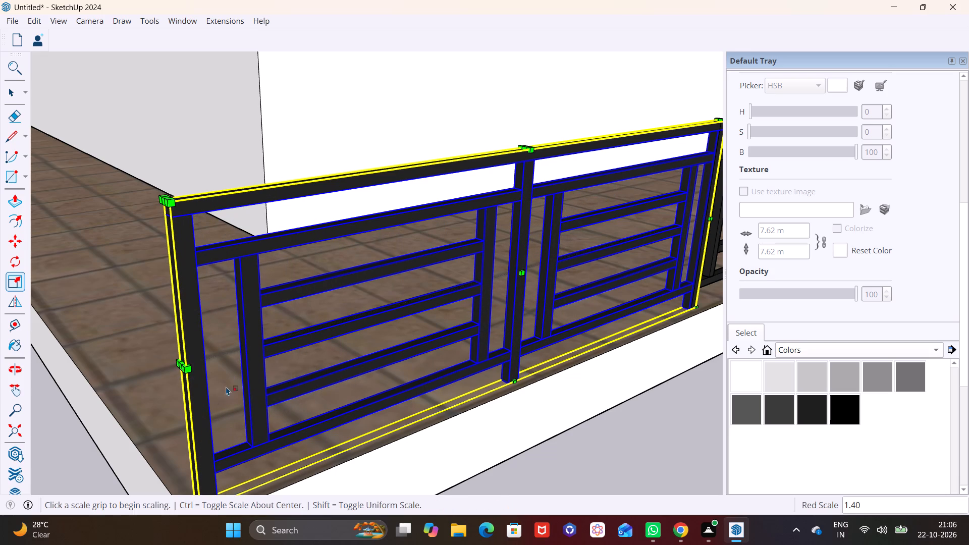
shift+middle_drag(226, 387, 249, 322)
click(218, 366)
key(space)
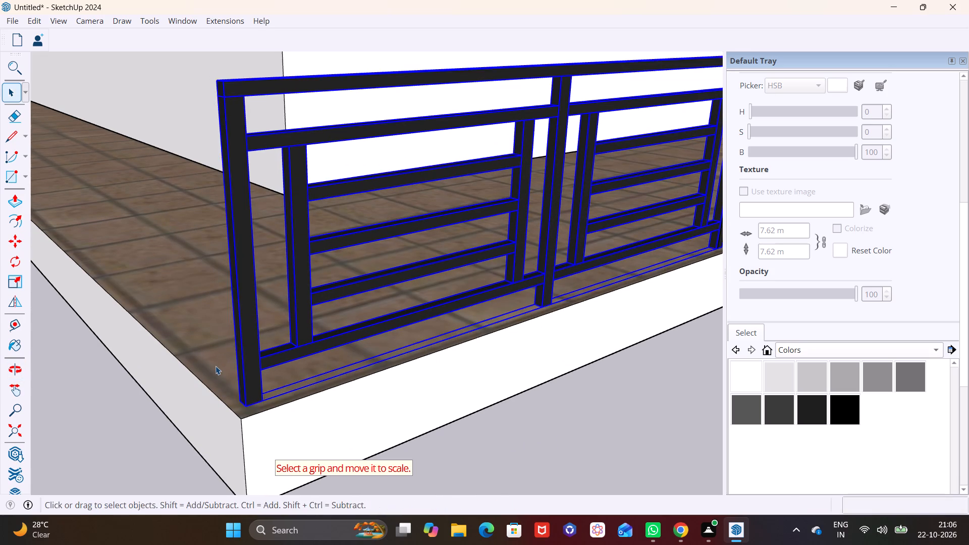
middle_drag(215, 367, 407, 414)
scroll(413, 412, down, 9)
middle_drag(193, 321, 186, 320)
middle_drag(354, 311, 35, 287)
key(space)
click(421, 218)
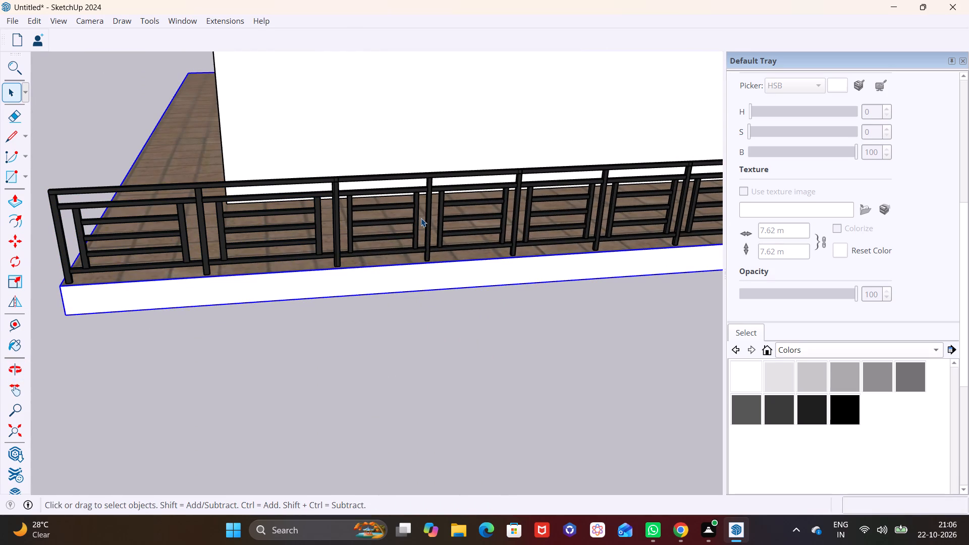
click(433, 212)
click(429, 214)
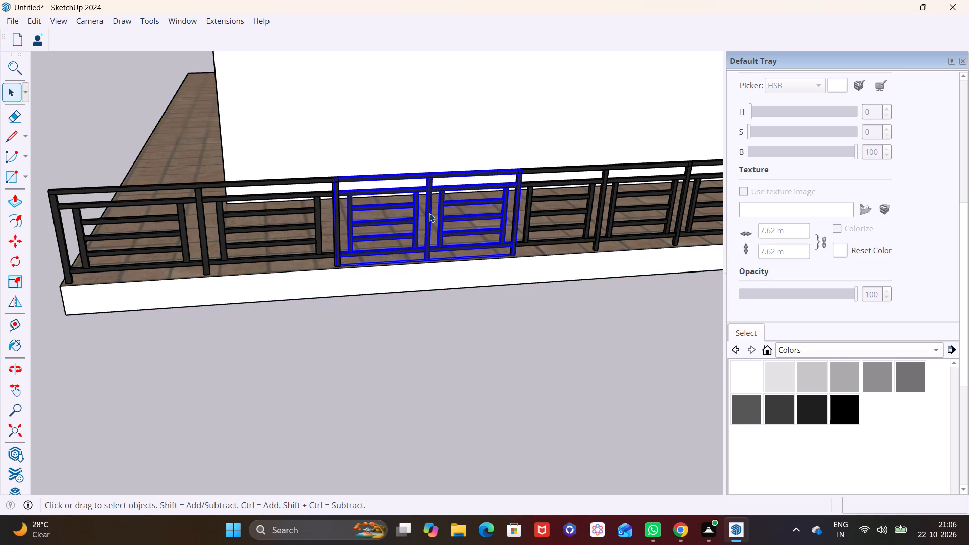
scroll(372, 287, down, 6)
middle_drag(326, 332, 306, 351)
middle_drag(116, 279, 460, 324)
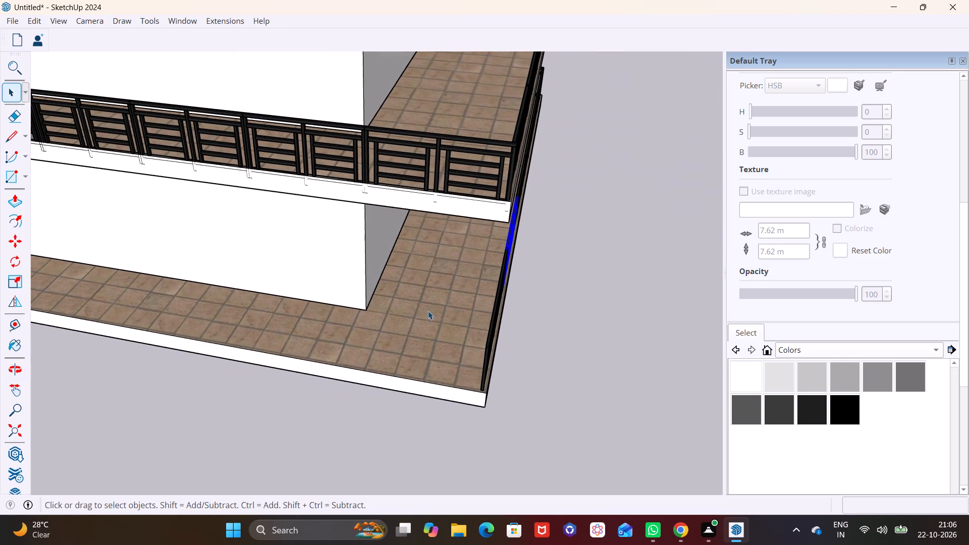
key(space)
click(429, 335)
Copy the upper back-edge corner panel 10' 6 1/2" down onto the ground slab's corner, matching the end of the side railing's top rail.
click(492, 154)
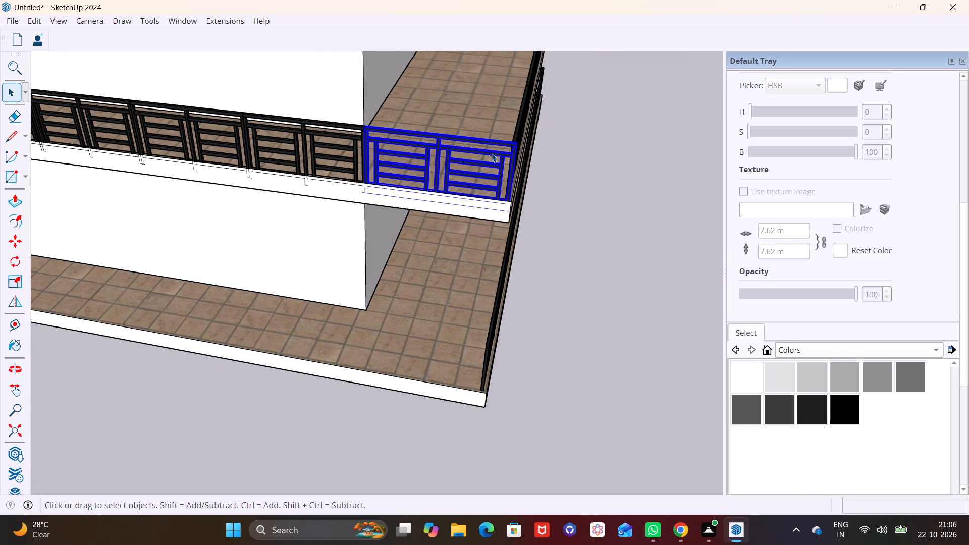
key(m)
click(511, 143)
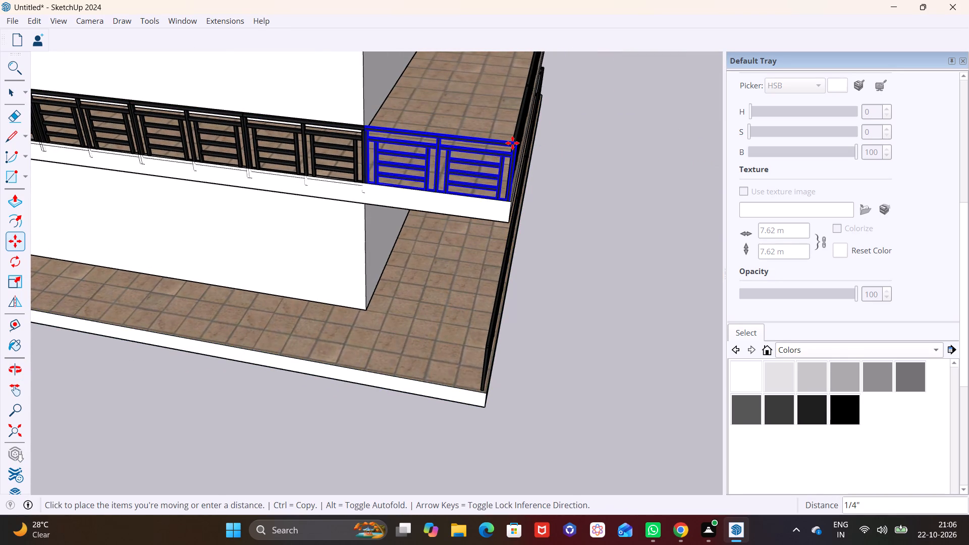
middle_drag(480, 350, 513, 265)
scroll(516, 258, up, 6)
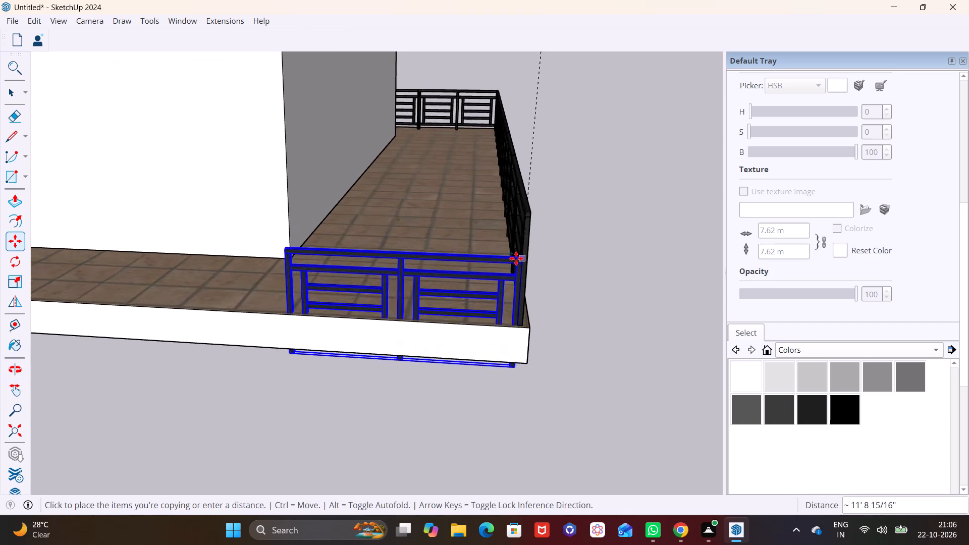
scroll(516, 258, up, 8)
middle_drag(580, 374, 574, 374)
scroll(571, 370, down, 11)
click(585, 274)
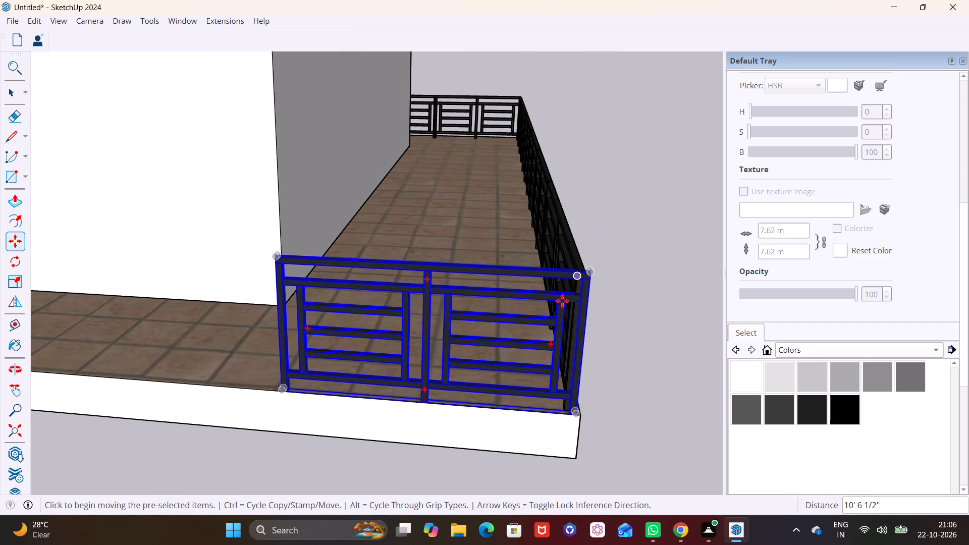
Copy the ground slab's back-edge corner panel one panel length along the edge, bottom corner to bottom corner.
scroll(435, 354, down, 7)
shift+middle_drag(447, 357, 564, 342)
middle_drag(465, 374, 531, 388)
key(m)
click(657, 348)
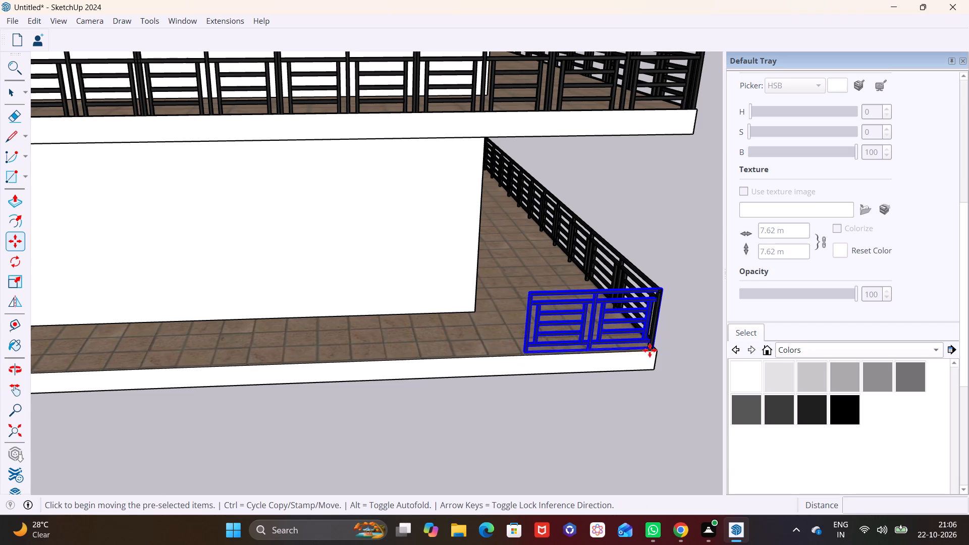
click(530, 361)
Copy the ground-floor back-edge panel twice more along the edge, each copy's top rail meeting the end of the previous one.
middle_drag(529, 358, 406, 371)
scroll(405, 368, up, 11)
middle_drag(417, 384, 554, 349)
scroll(378, 368, down, 8)
shift+middle_drag(378, 368, 575, 357)
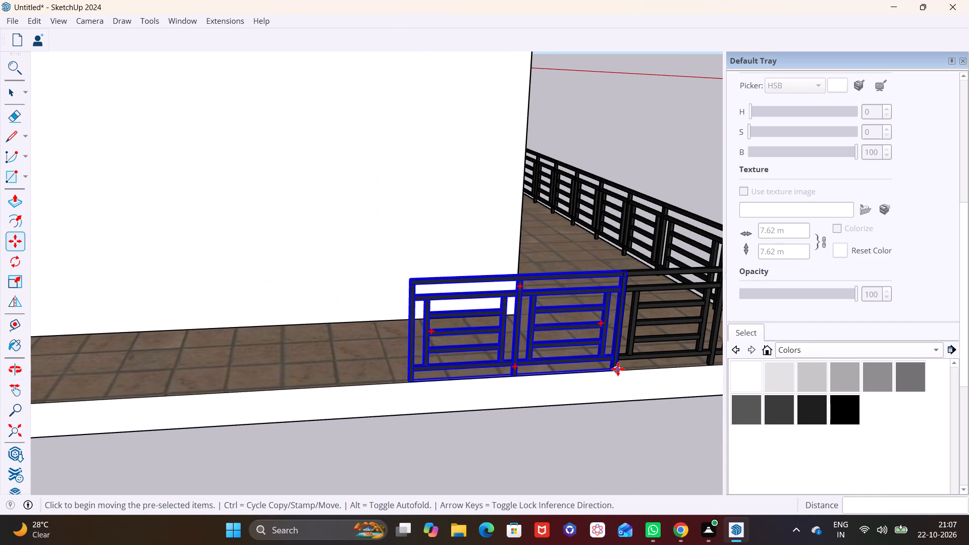
click(617, 369)
key(m)
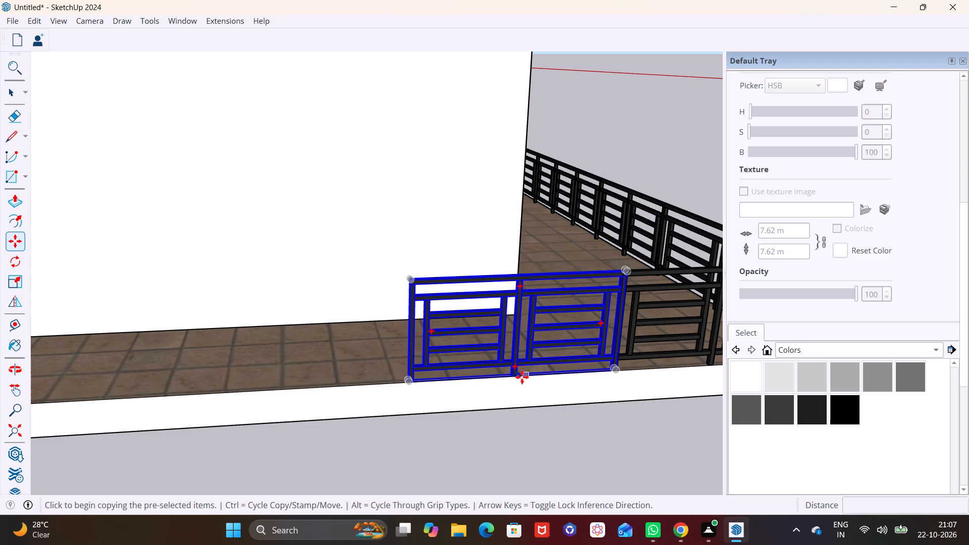
click(626, 276)
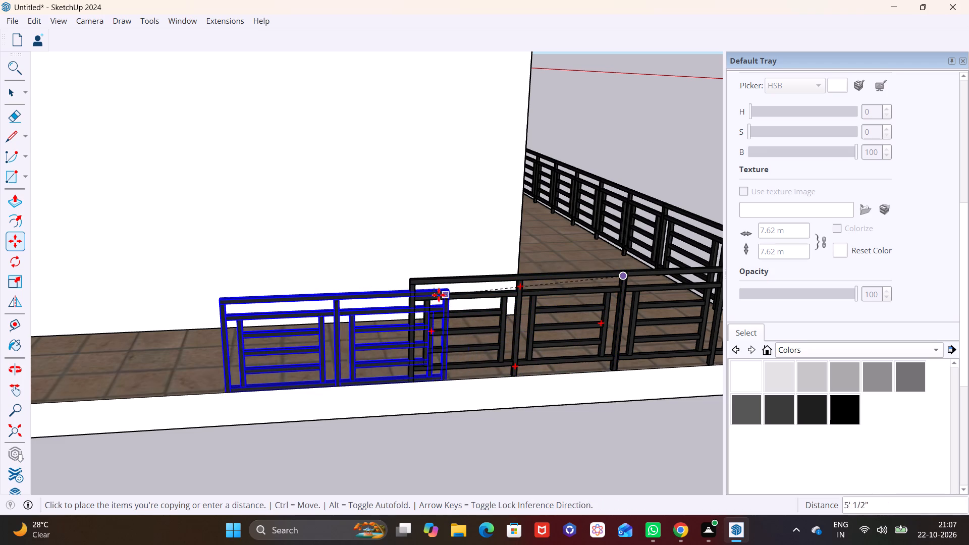
click(410, 283)
click(414, 283)
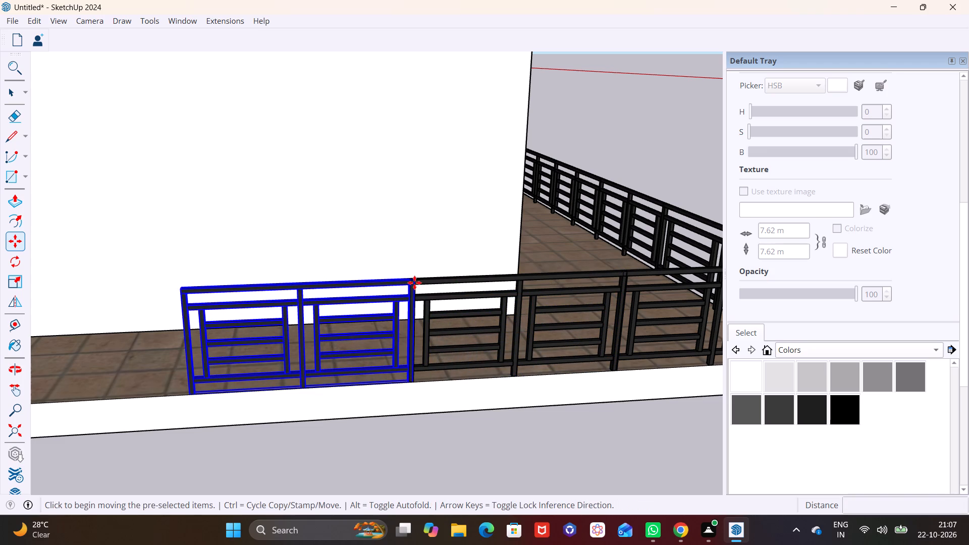
key(m)
ctrl+click(416, 279)
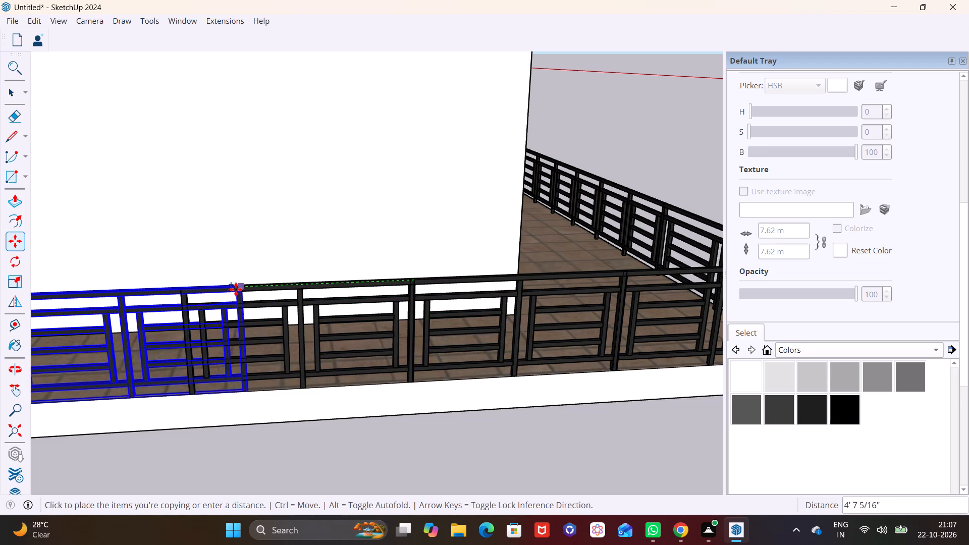
click(185, 288)
Extend the ground slab's back railing with two more copies of the last panel, placed top rail end to rail end.
scroll(270, 349, down, 3)
shift+middle_drag(275, 359, 692, 381)
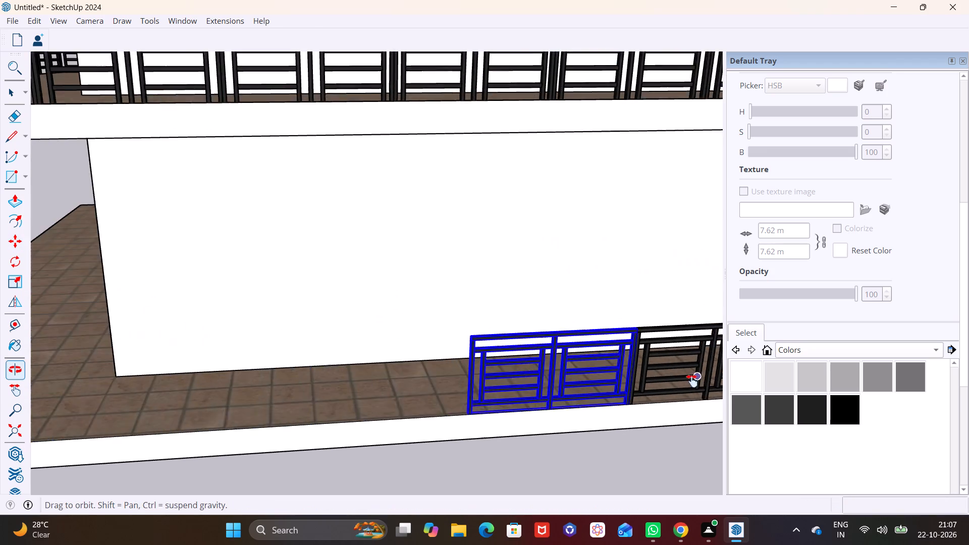
shift+middle_drag(692, 381, 706, 378)
shift+scroll(706, 378, down, 1)
click(655, 331)
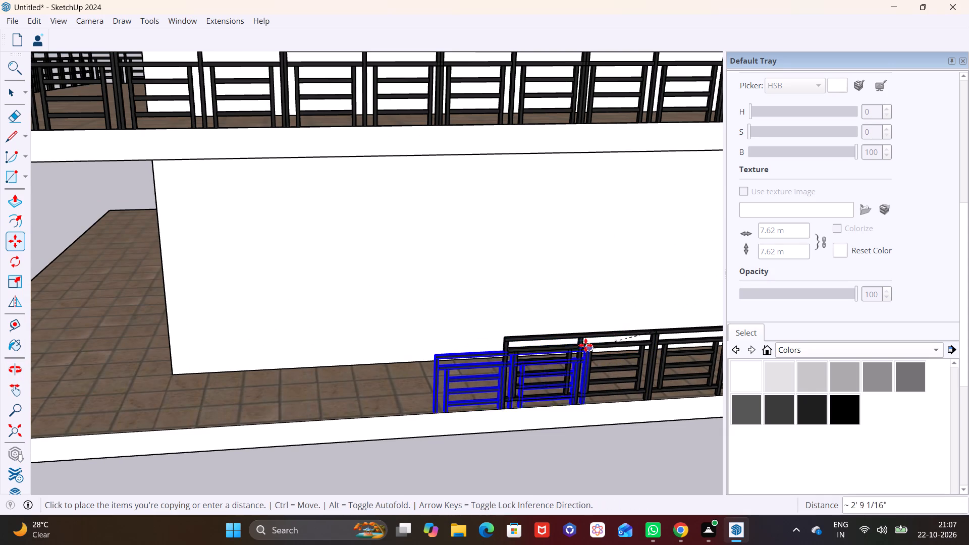
click(509, 342)
click(503, 340)
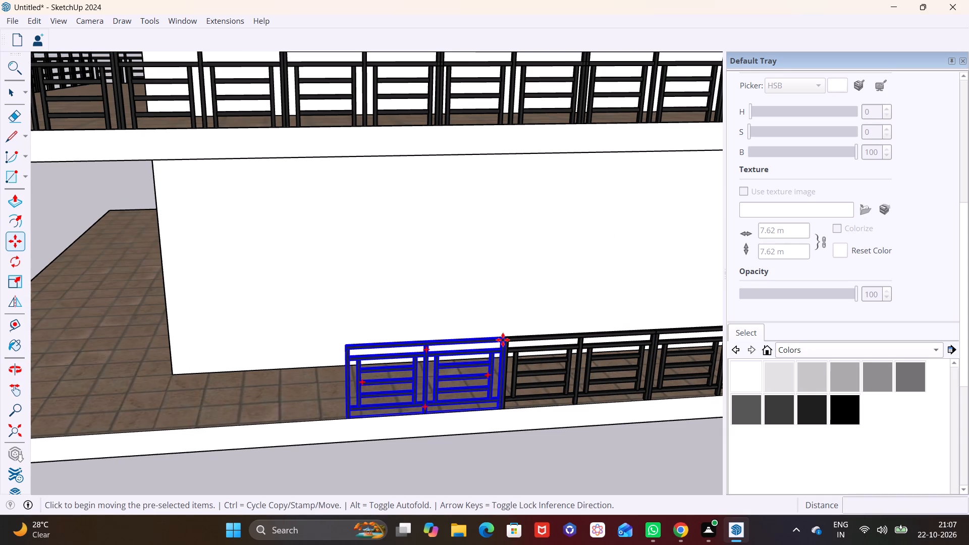
click(352, 343)
Copy the last ground-floor back-edge panel twice more, top rail end to rail end, to carry the railing to the far corner.
shift+middle_drag(389, 356, 620, 350)
click(582, 341)
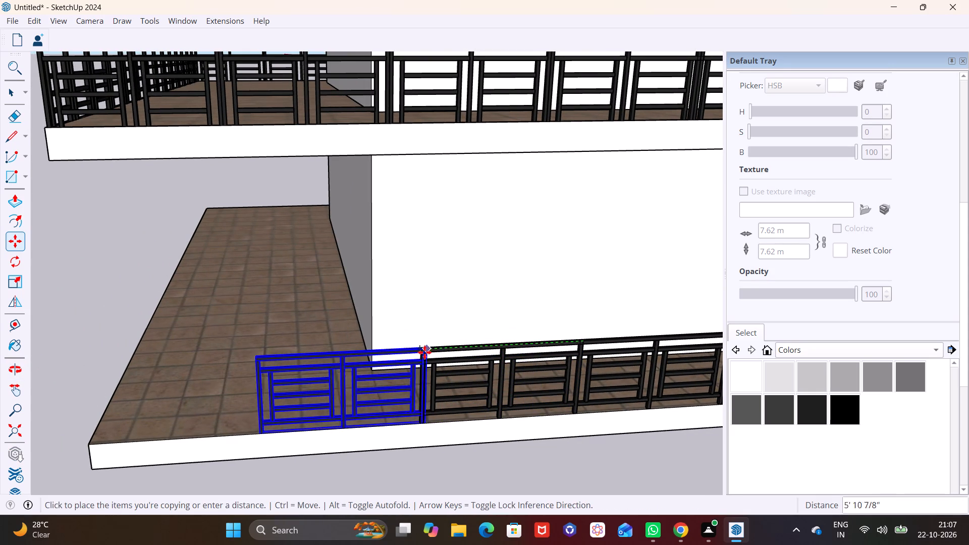
click(421, 352)
click(423, 348)
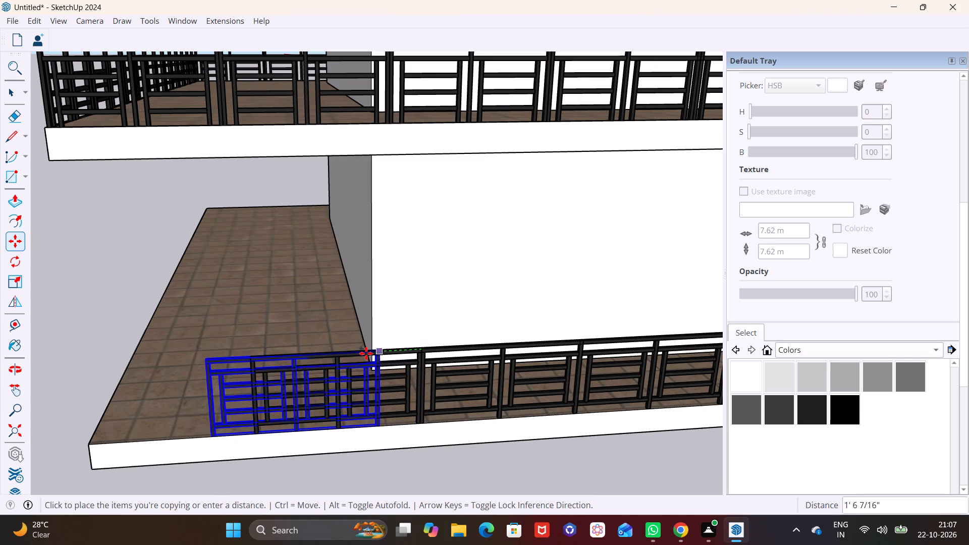
click(255, 358)
Scale the last ground-floor back-edge panel to 0.97 along the red axis so it ends at the slab corner, and deselect it.
scroll(293, 400, down, 3)
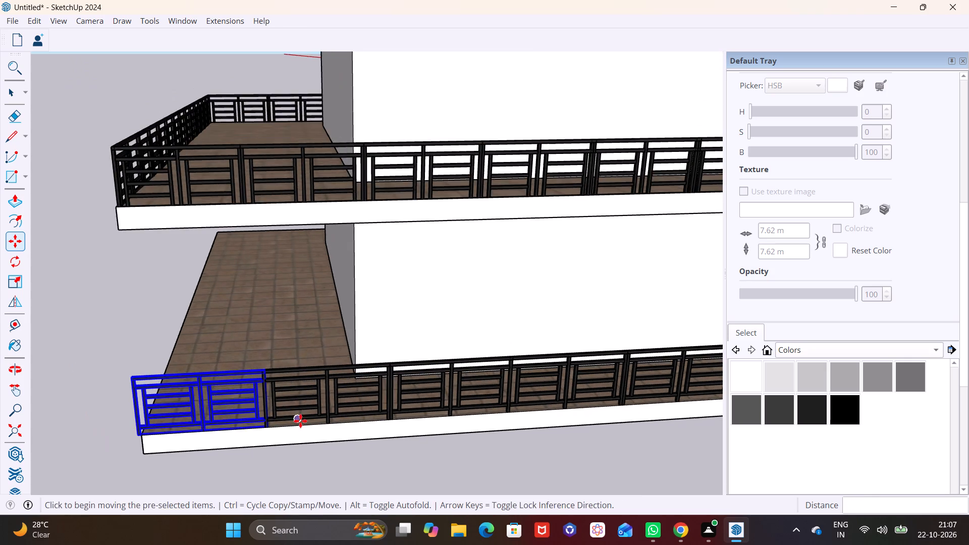
middle_drag(306, 421, 454, 354)
scroll(408, 369, up, 7)
middle_drag(405, 391, 505, 392)
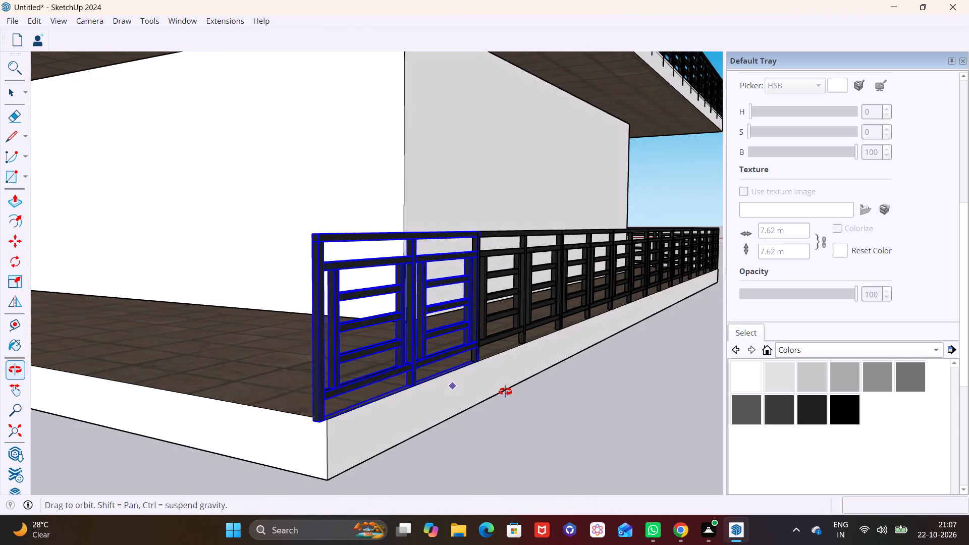
middle_drag(505, 392, 349, 441)
scroll(295, 403, down, 3)
click(22, 284)
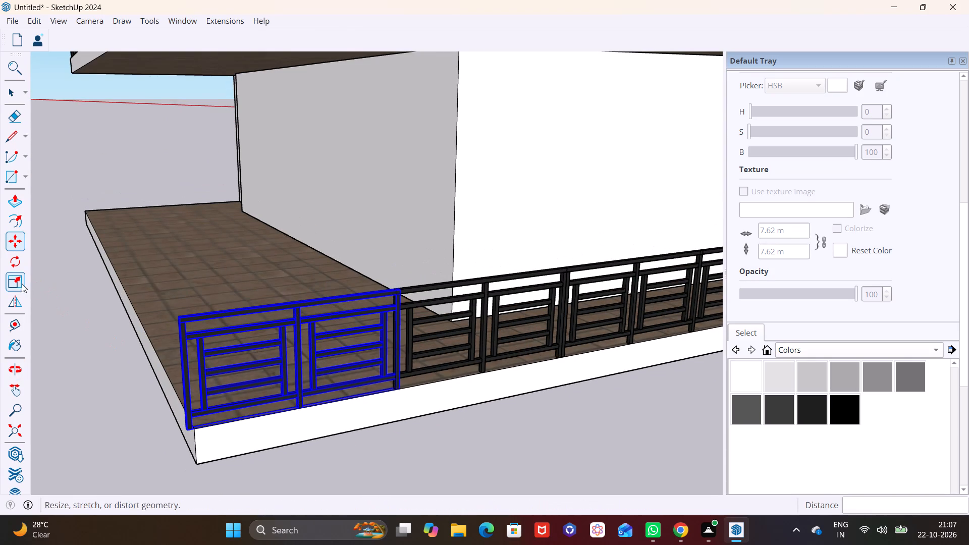
scroll(155, 377, up, 5)
middle_drag(230, 418, 487, 371)
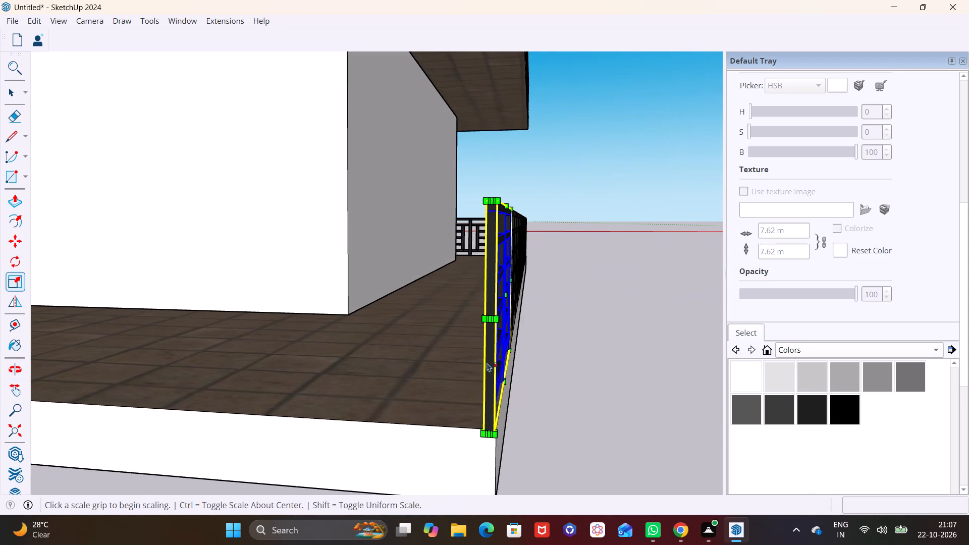
scroll(484, 349, up, 2)
middle_drag(422, 349, 300, 340)
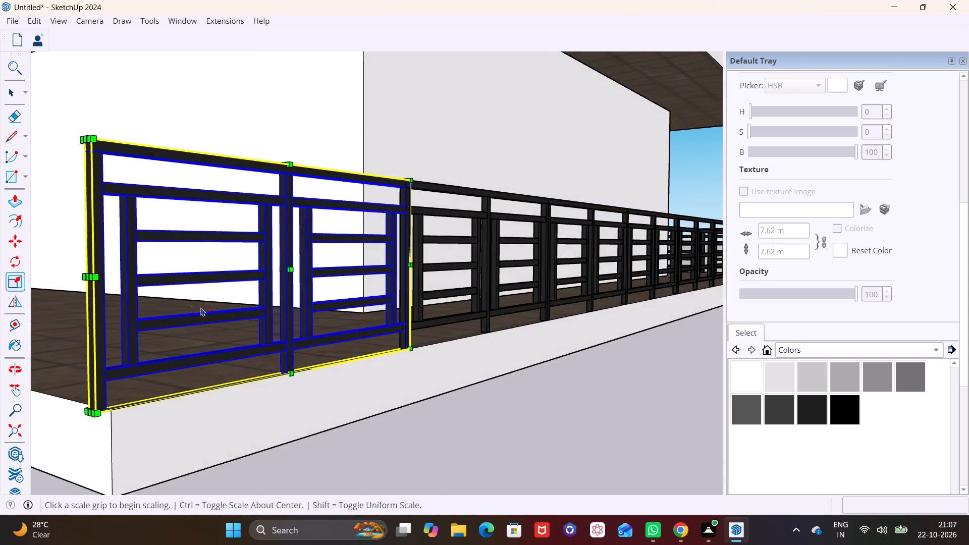
middle_drag(192, 306, 271, 291)
middle_drag(482, 329, 346, 386)
scroll(349, 305, up, 3)
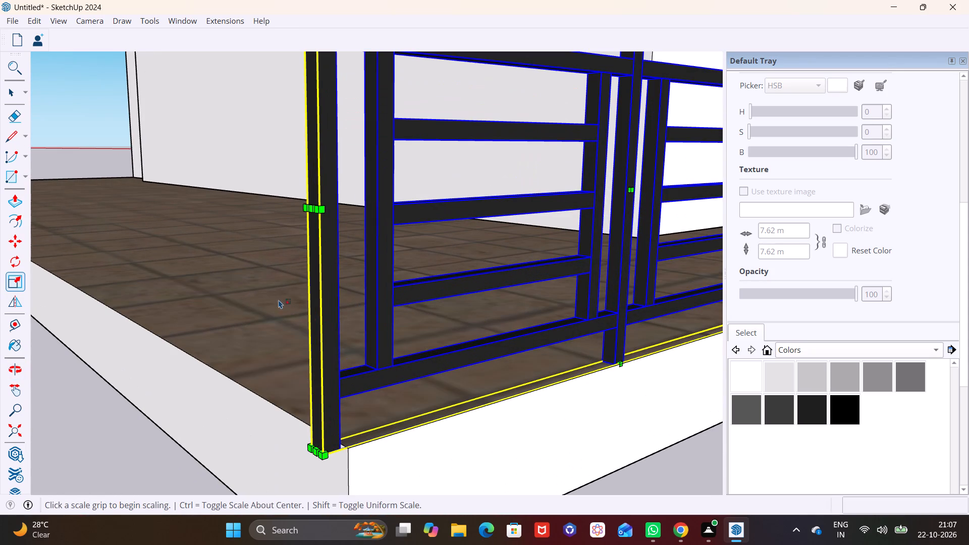
click(313, 213)
click(337, 209)
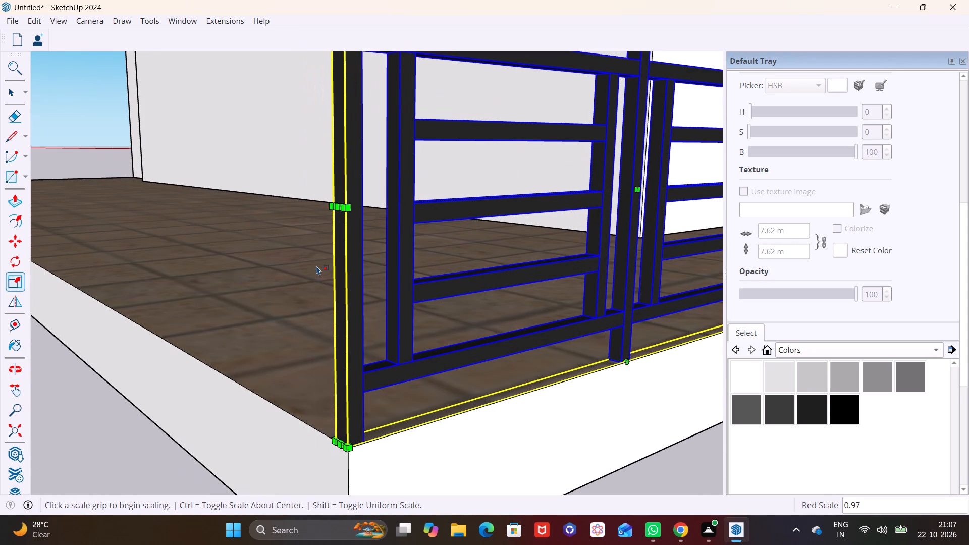
scroll(321, 272, up, 1)
scroll(330, 288, down, 11)
key(space)
drag(426, 432, 438, 447)
click(437, 444)
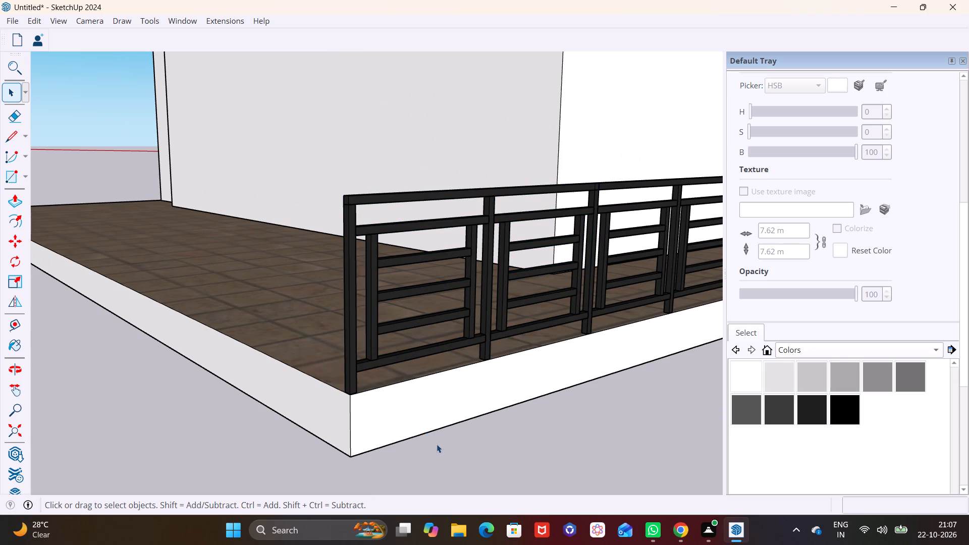
Copy the upper slab's corner panel on the other side edge down onto the ground slab, beside the finished back railing.
scroll(351, 401, down, 5)
middle_drag(348, 385, 621, 540)
scroll(466, 423, down, 8)
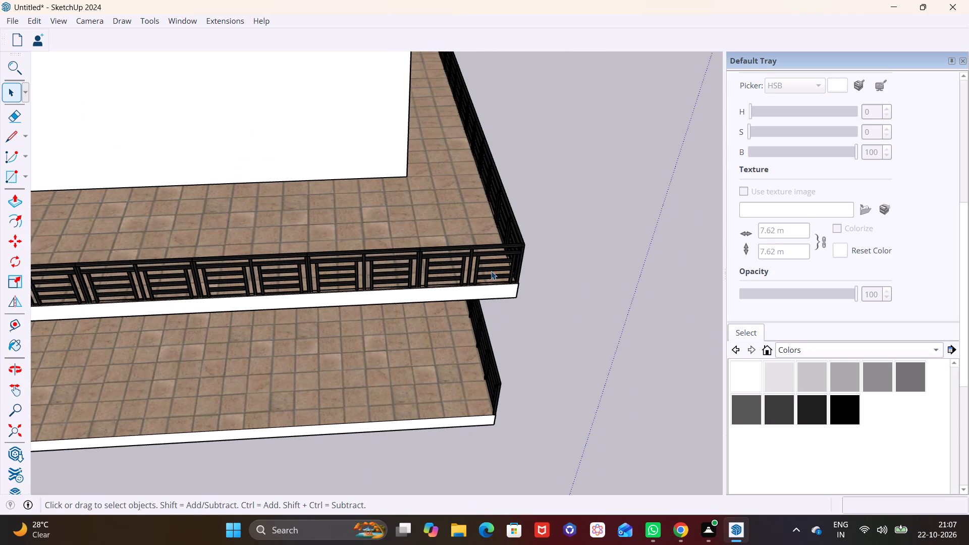
click(491, 271)
middle_drag(475, 286, 449, 228)
key(m)
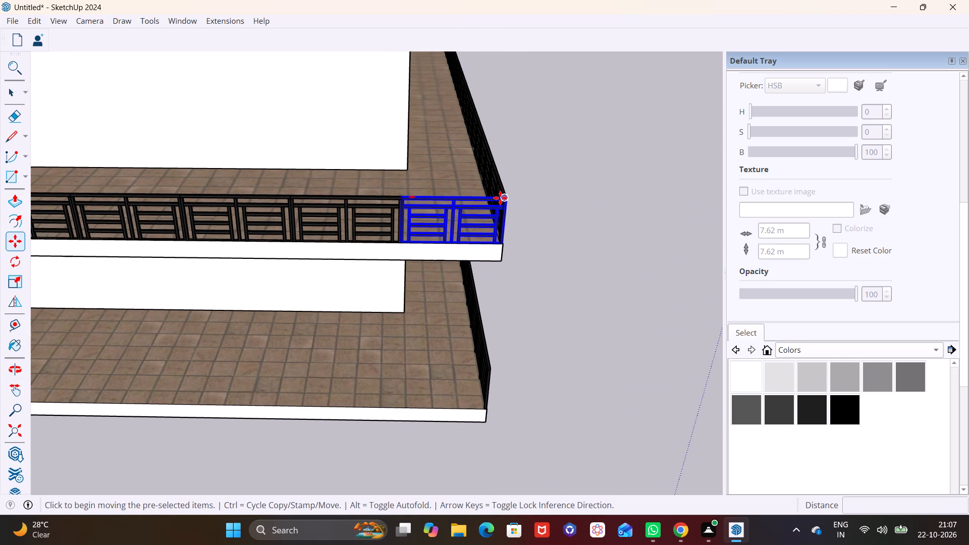
click(500, 198)
middle_drag(479, 381, 456, 308)
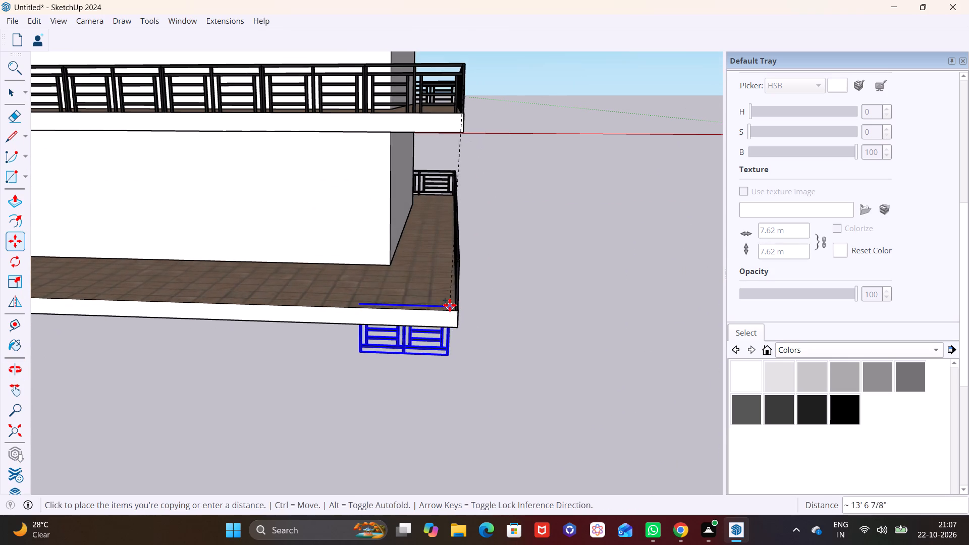
click(457, 267)
scroll(429, 308, up, 10)
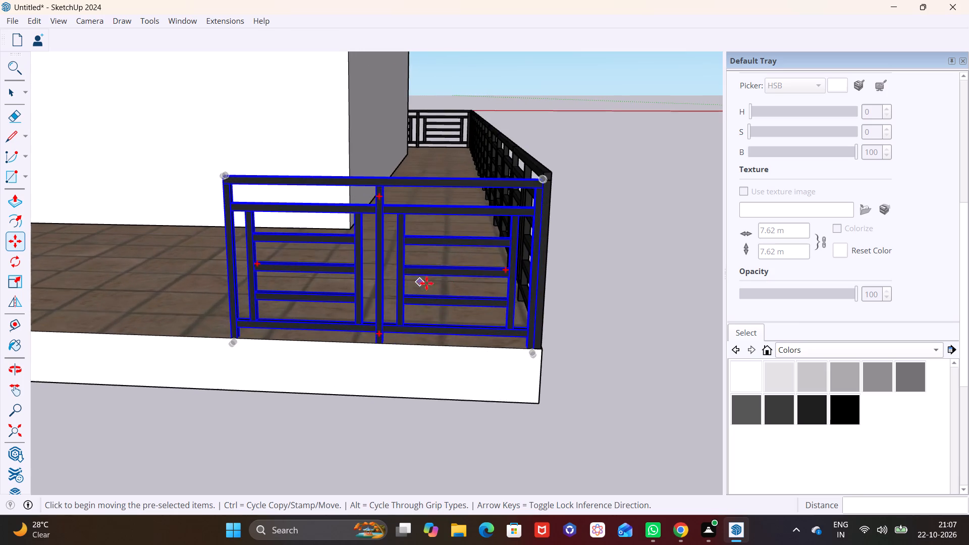
Move the copied ground-floor side panel 1 1/2" up so its top rail lines up with the back railing's at the corner.
shift+middle_drag(470, 290, 599, 304)
middle_drag(589, 230, 556, 239)
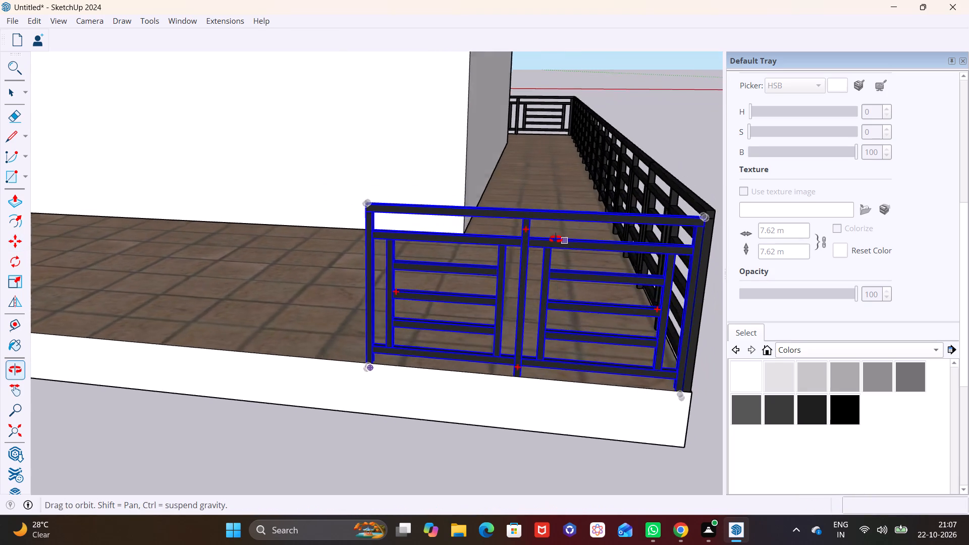
middle_drag(556, 239, 537, 242)
middle_drag(694, 263, 517, 260)
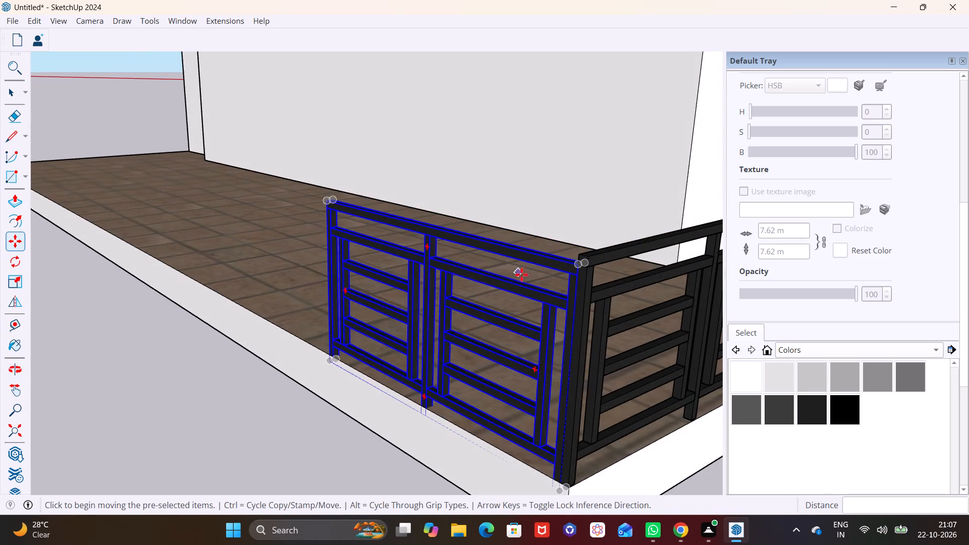
scroll(560, 280, up, 4)
shift+middle_drag(591, 301, 524, 226)
scroll(510, 241, down, 8)
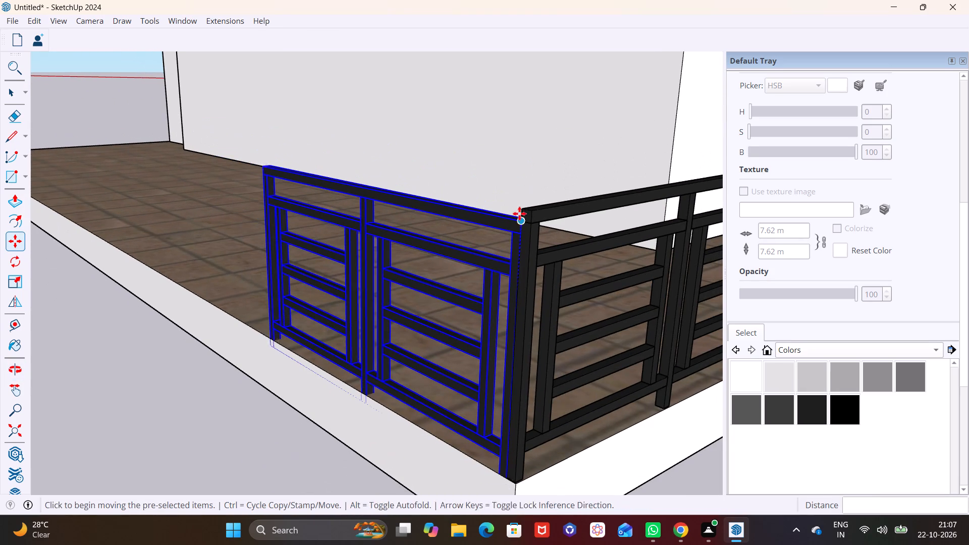
click(519, 219)
click(520, 210)
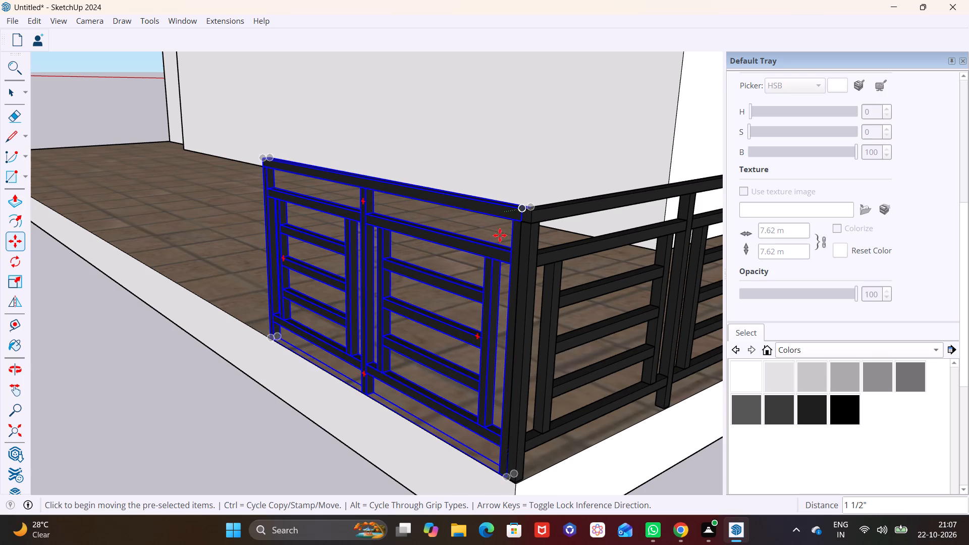
Copy the side corner panel three times along the ground slab's side edge, about 5' 3" apart, top rail end to rail end.
middle_drag(462, 299, 733, 251)
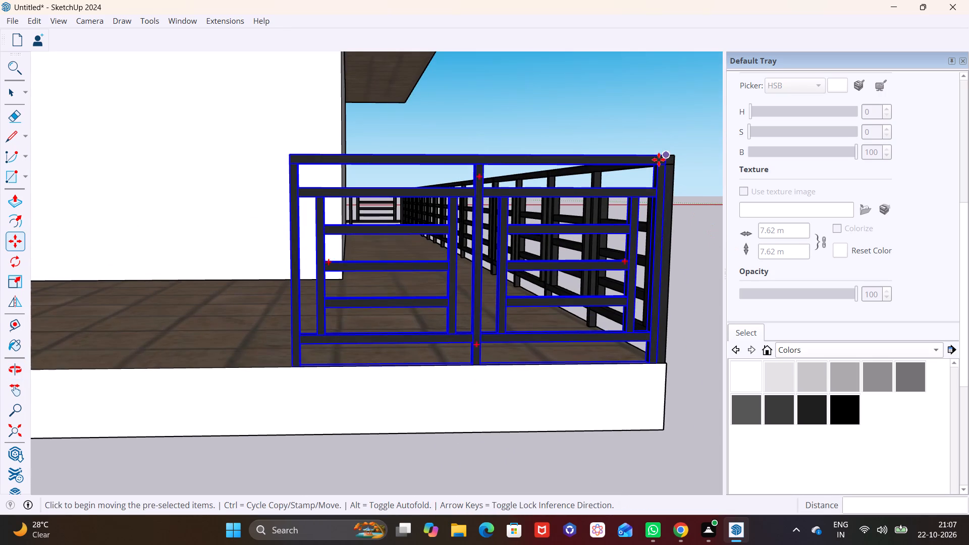
click(658, 157)
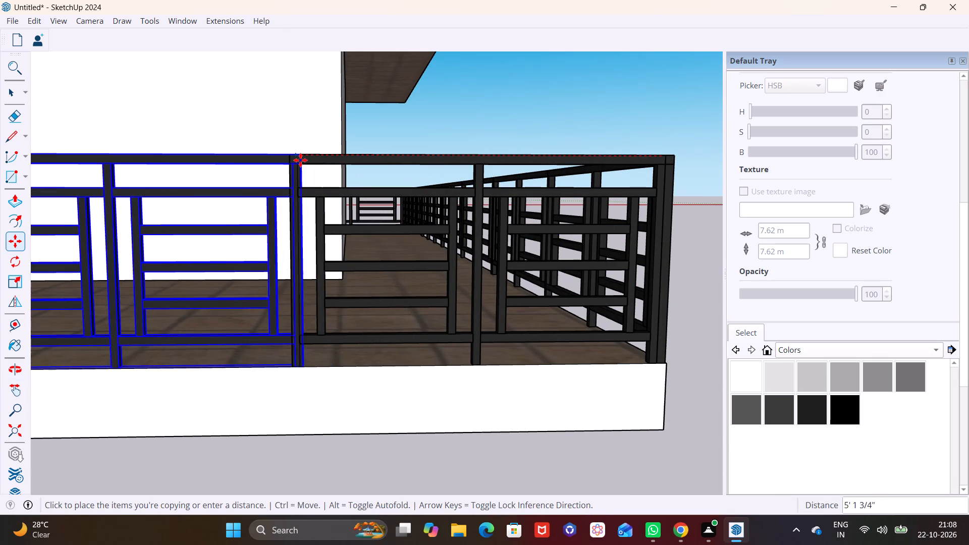
click(296, 160)
middle_drag(356, 202, 576, 238)
shift+scroll(361, 203, down, 1)
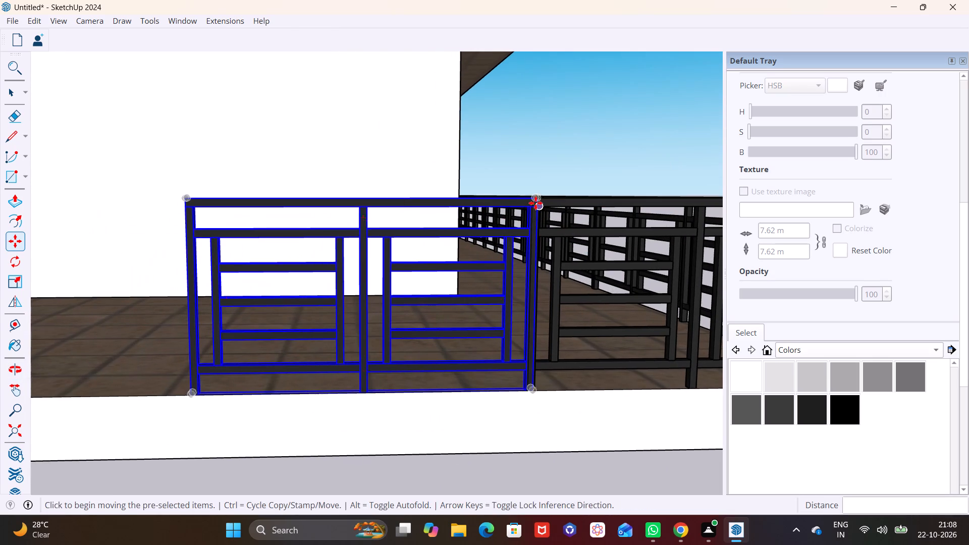
click(532, 198)
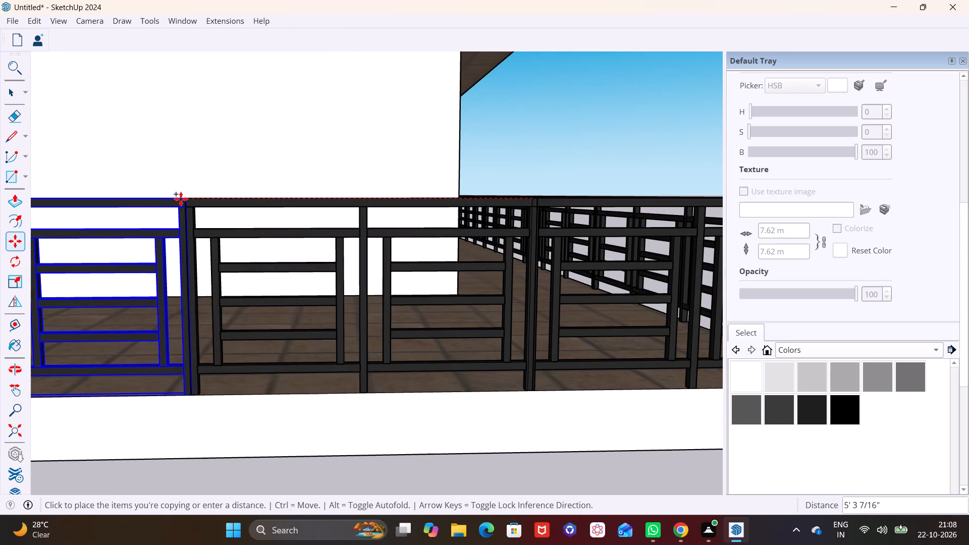
click(181, 199)
scroll(267, 254, down, 3)
shift+middle_drag(278, 283, 559, 306)
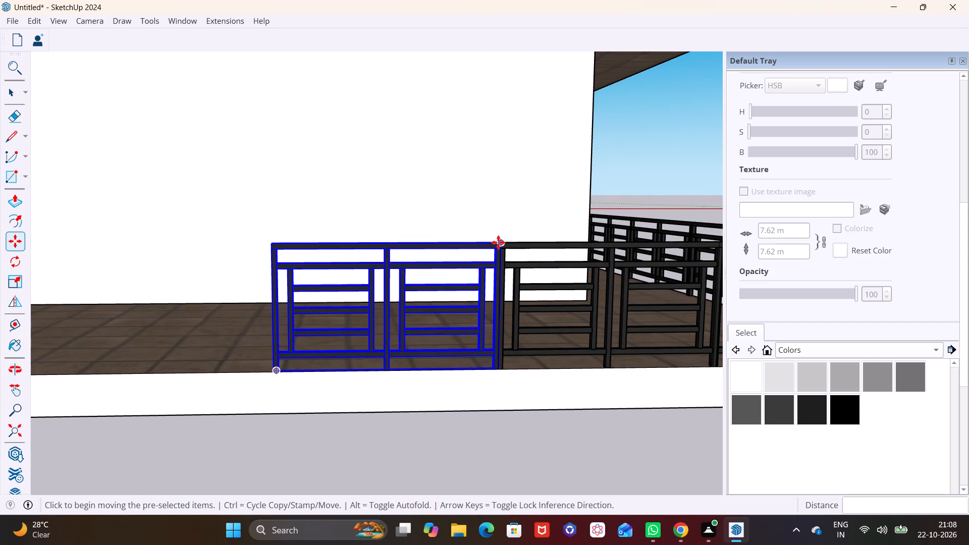
click(498, 242)
click(276, 242)
Copy the side railing panel four more times along the ground slab's side edge, about 5' 3" apart, up to the front corner.
shift+middle_drag(341, 272, 408, 286)
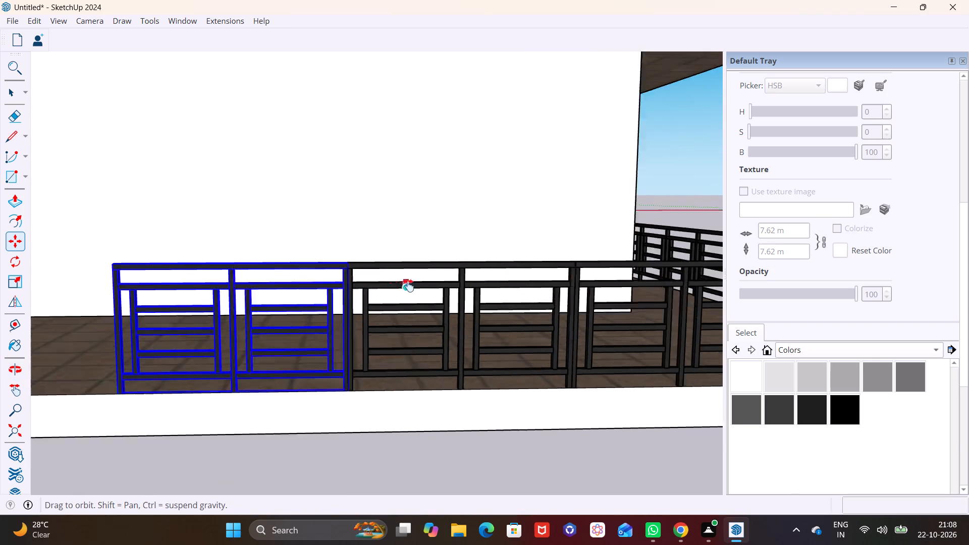
shift+middle_drag(408, 286, 639, 308)
shift+middle_drag(642, 299, 500, 272)
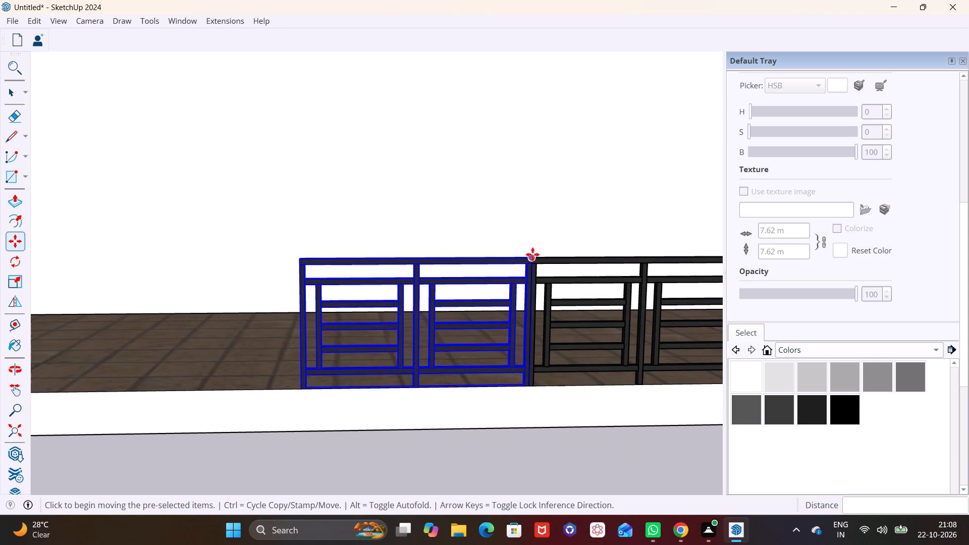
click(531, 256)
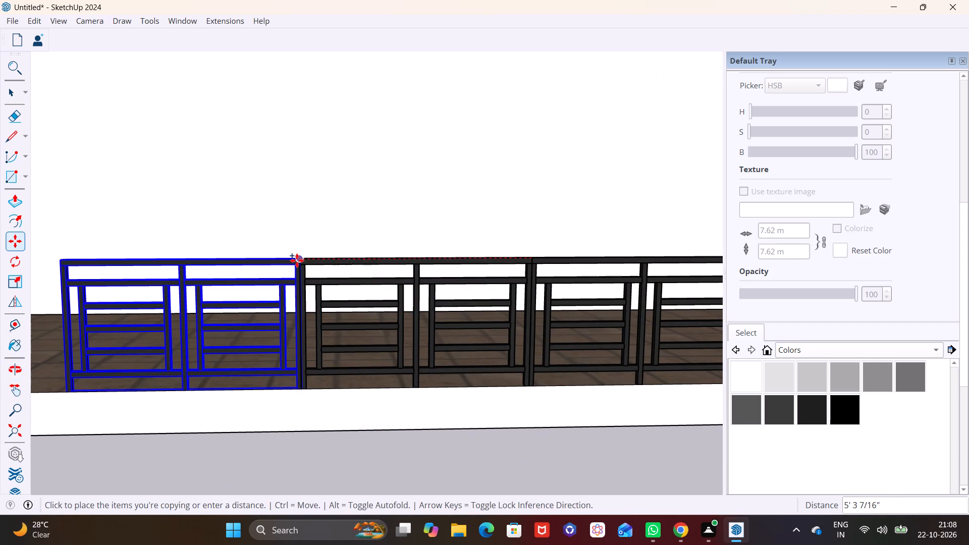
click(297, 260)
shift+middle_drag(363, 292, 575, 315)
click(659, 297)
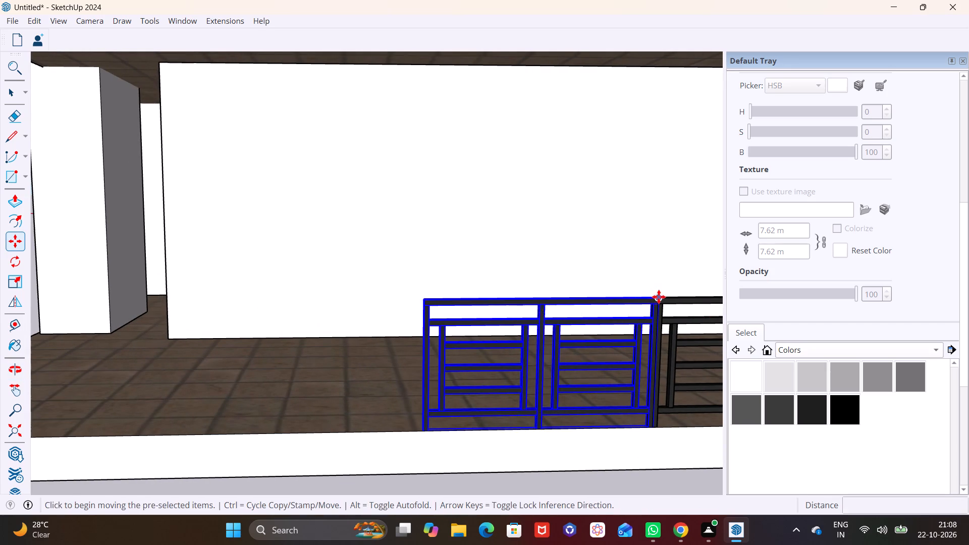
click(422, 302)
shift+middle_drag(479, 350, 636, 363)
click(664, 321)
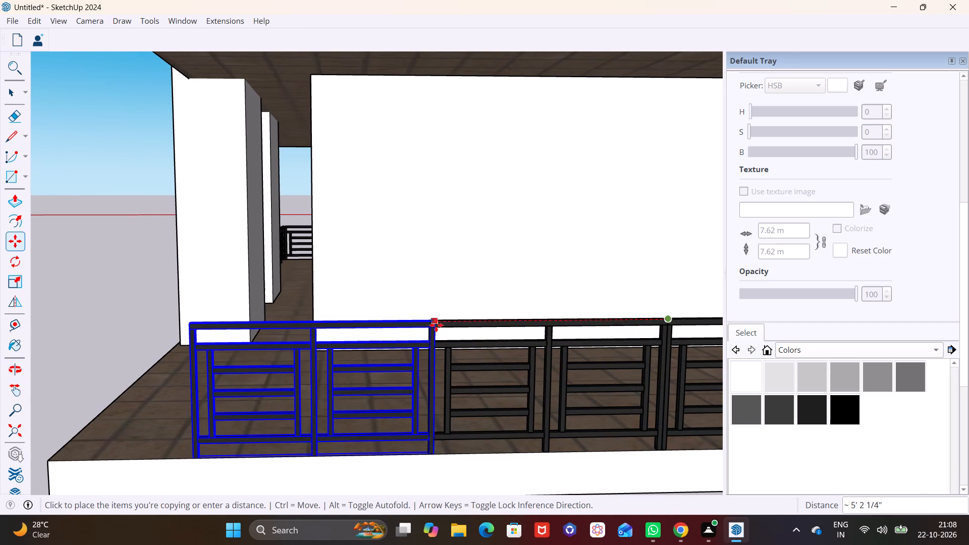
click(433, 324)
shift+middle_drag(464, 341, 618, 351)
shift+scroll(618, 351, down, 1)
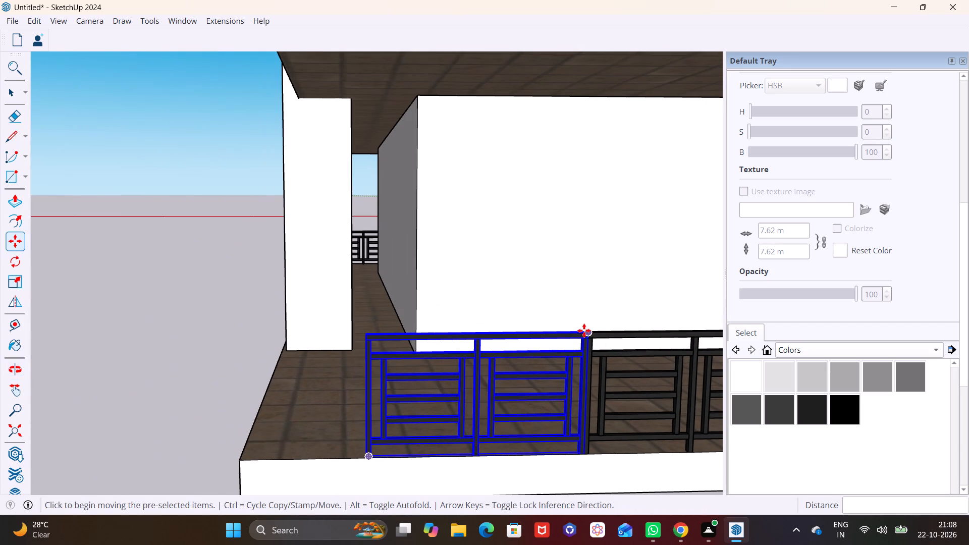
click(586, 331)
click(371, 343)
Scale the last side panel to 0.57 along the red axis so it ends at the ground slab's front corner, and deselect it.
middle_drag(410, 368, 650, 357)
scroll(609, 370, down, 3)
shift+middle_drag(612, 371, 358, 356)
shift+scroll(359, 356, down, 1)
scroll(432, 352, up, 5)
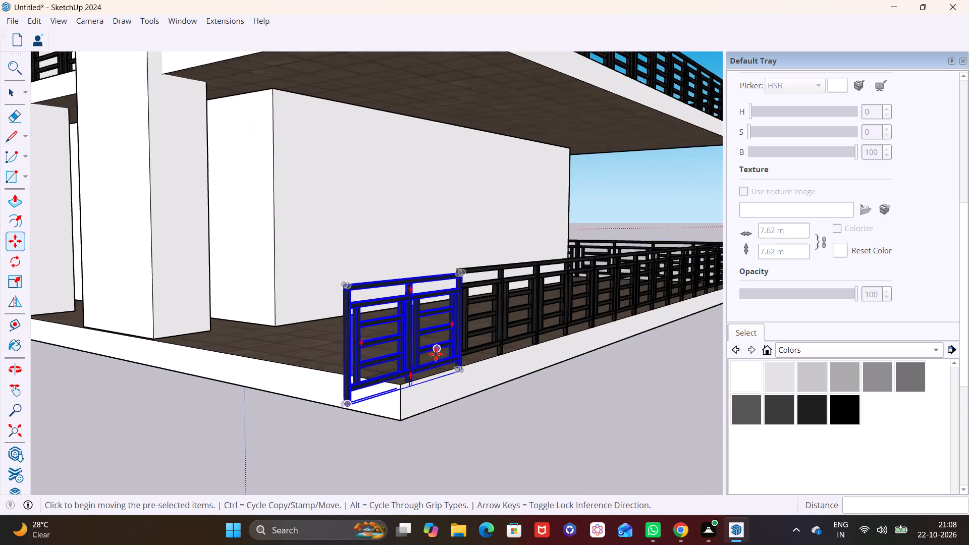
middle_drag(441, 358, 335, 406)
key(space)
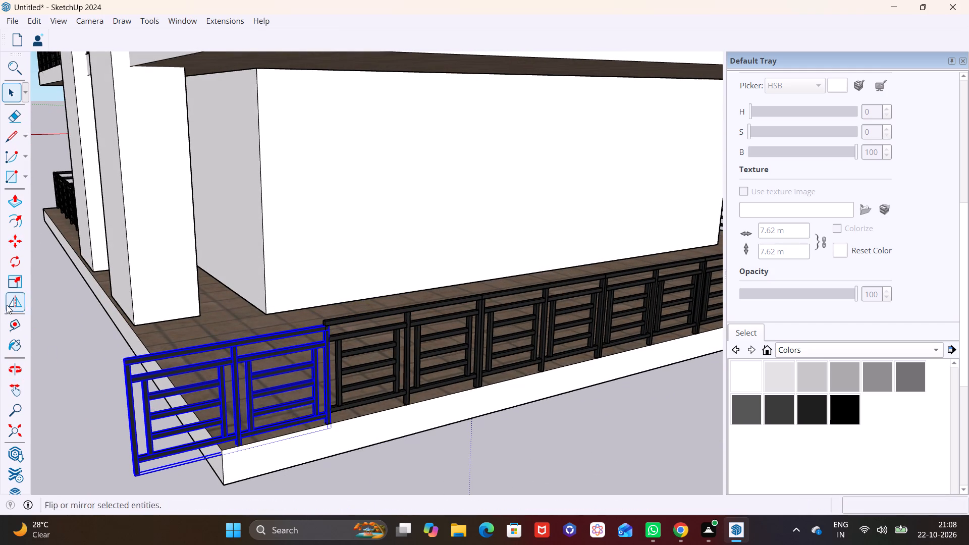
click(13, 285)
scroll(139, 449, up, 3)
middle_drag(140, 449, 335, 394)
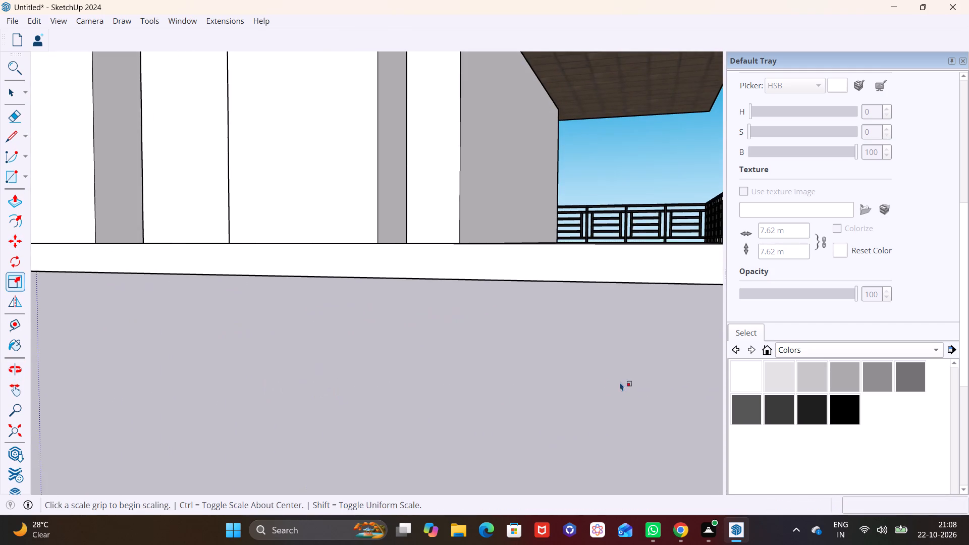
scroll(552, 376, down, 3)
shift+middle_drag(550, 377, 293, 426)
middle_drag(571, 353, 468, 395)
scroll(350, 392, up, 10)
click(252, 408)
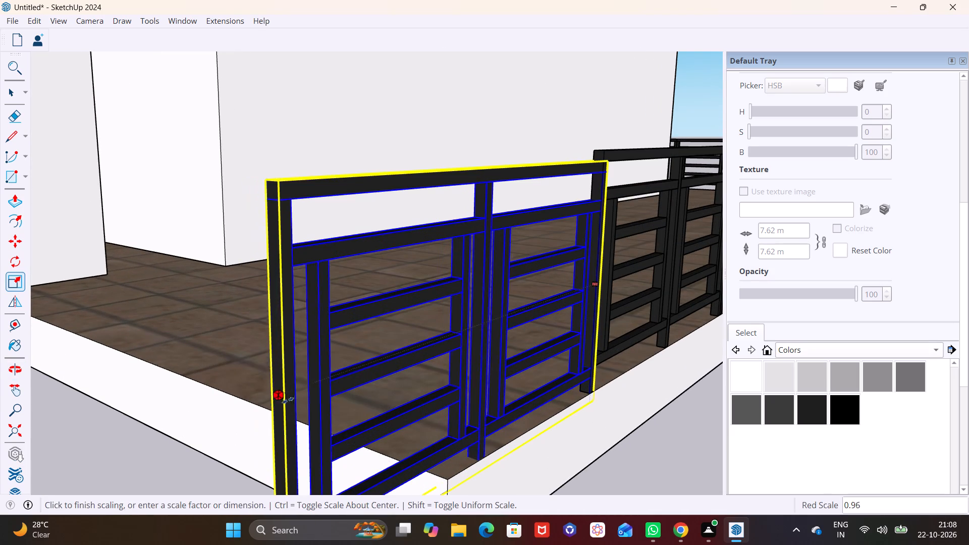
click(460, 361)
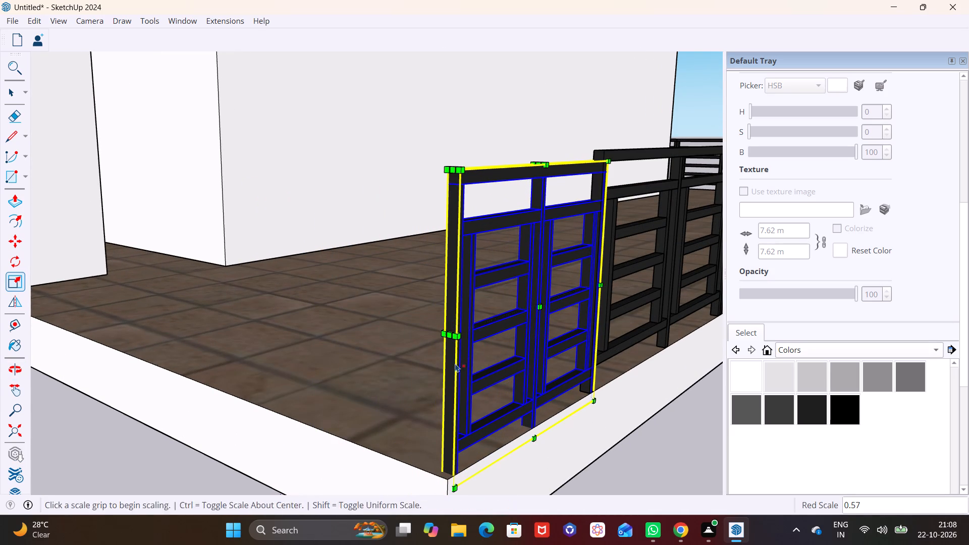
key(space)
scroll(415, 400, down, 6)
click(573, 431)
Move the shortened corner panel up against its neighbour so their top rails line up, and clear the selection.
middle_drag(584, 334, 490, 334)
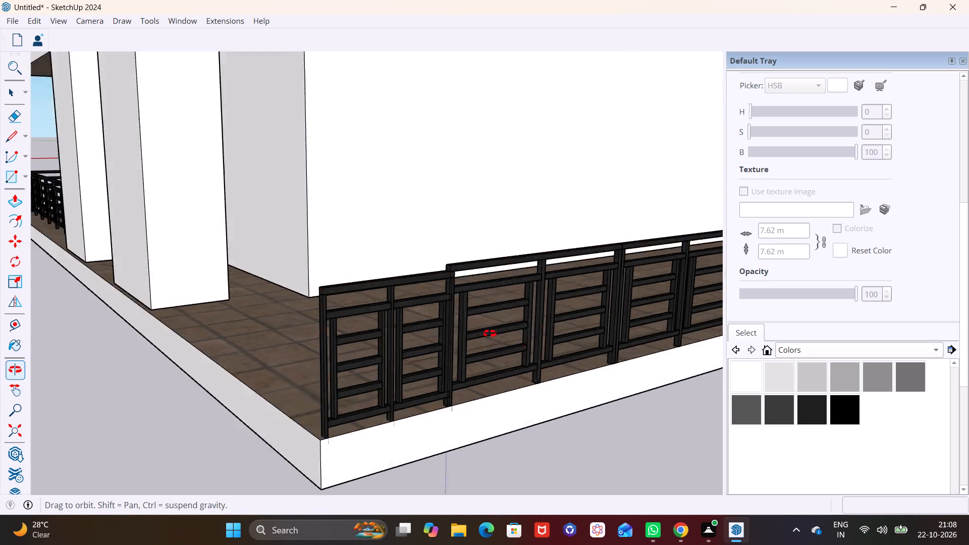
middle_drag(490, 334, 373, 341)
scroll(364, 341, down, 1)
scroll(320, 334, up, 6)
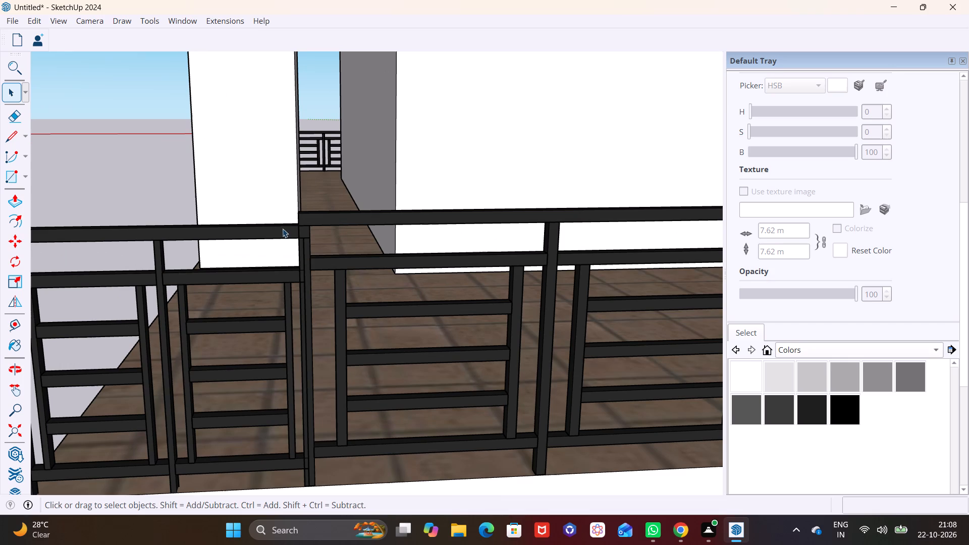
click(283, 229)
scroll(298, 241, up, 3)
key(m)
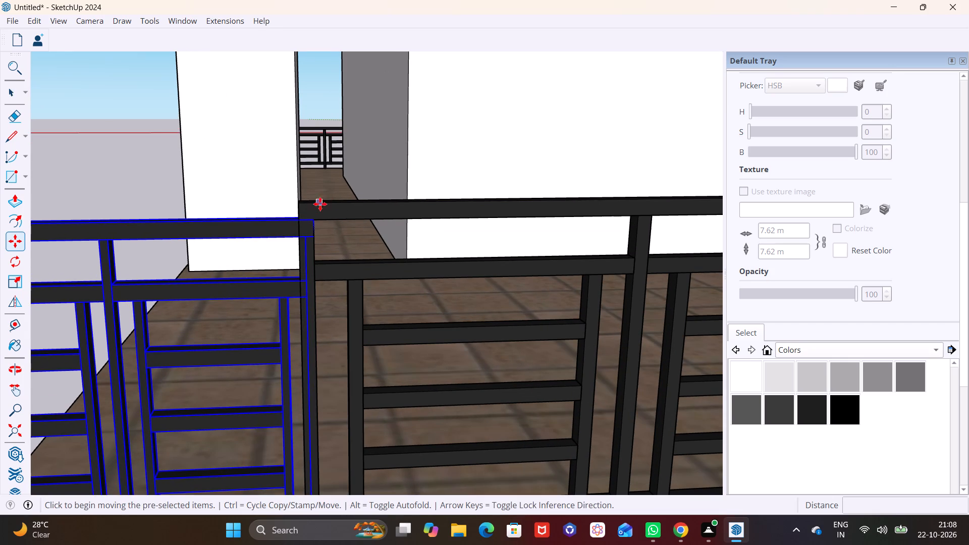
click(314, 225)
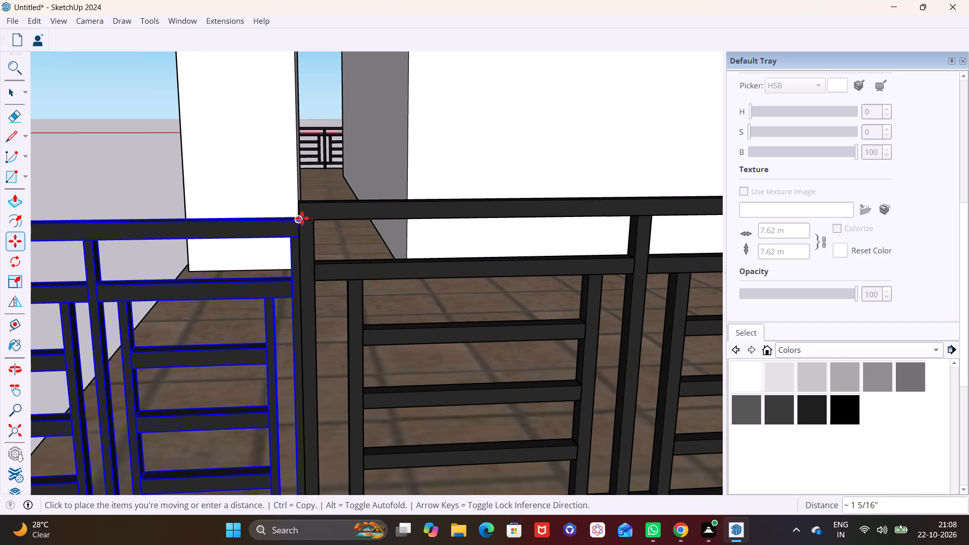
click(298, 209)
key(space)
click(402, 219)
scroll(337, 304, down, 2)
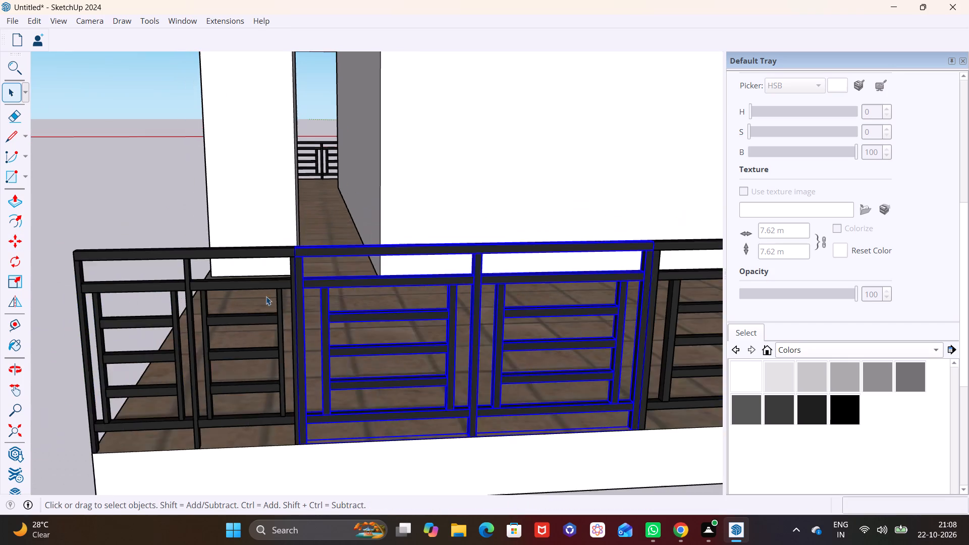
scroll(266, 296, down, 6)
middle_drag(255, 342, 403, 319)
middle_drag(350, 347, 477, 366)
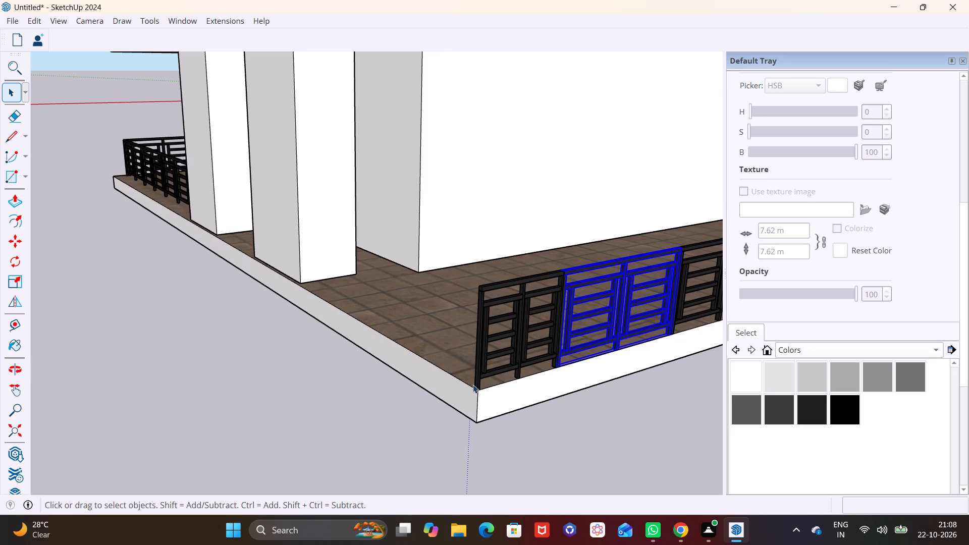
key(space)
click(570, 435)
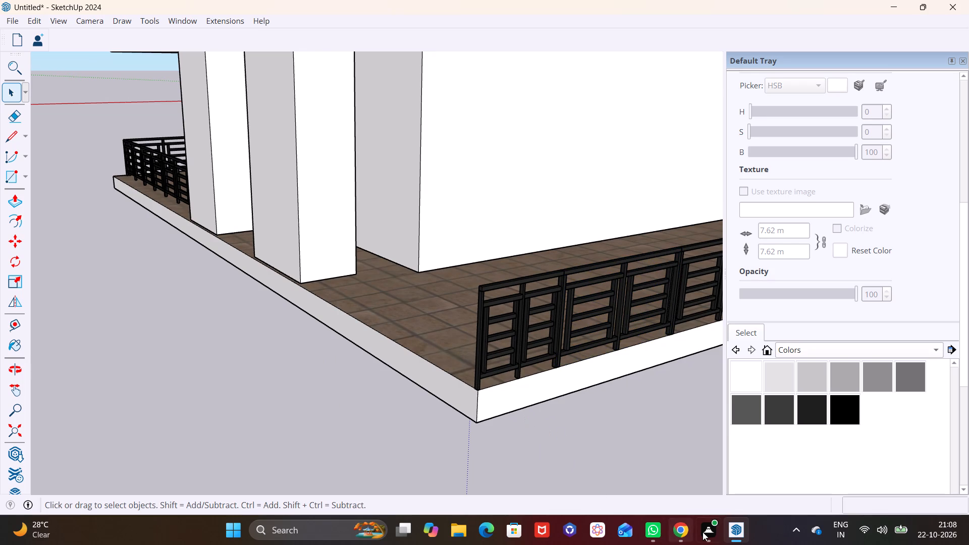
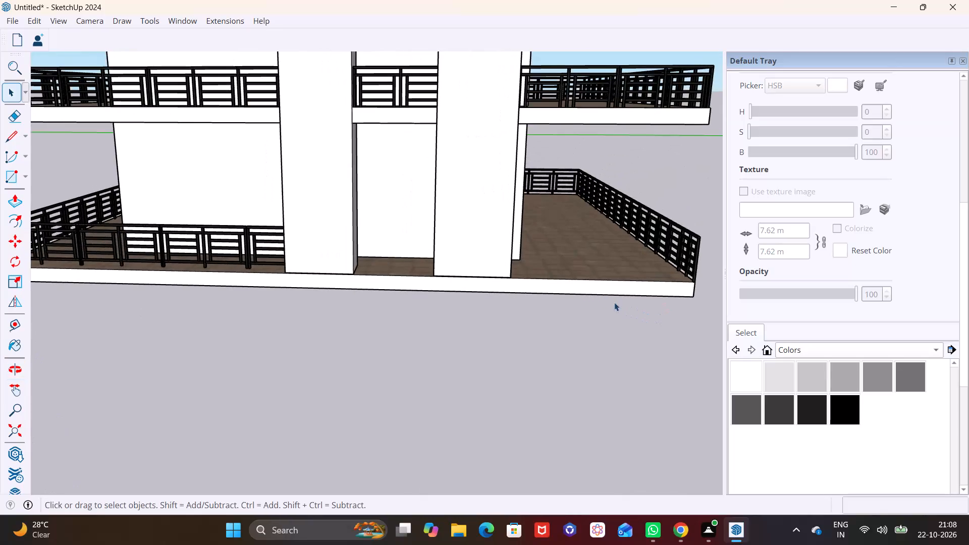
Copy the double front railing panel from beside the upper slab's pillar down to the ground slab's front corner, against the side railing.
shift+middle_drag(602, 295, 456, 346)
middle_drag(485, 362, 564, 352)
scroll(564, 352, down, 1)
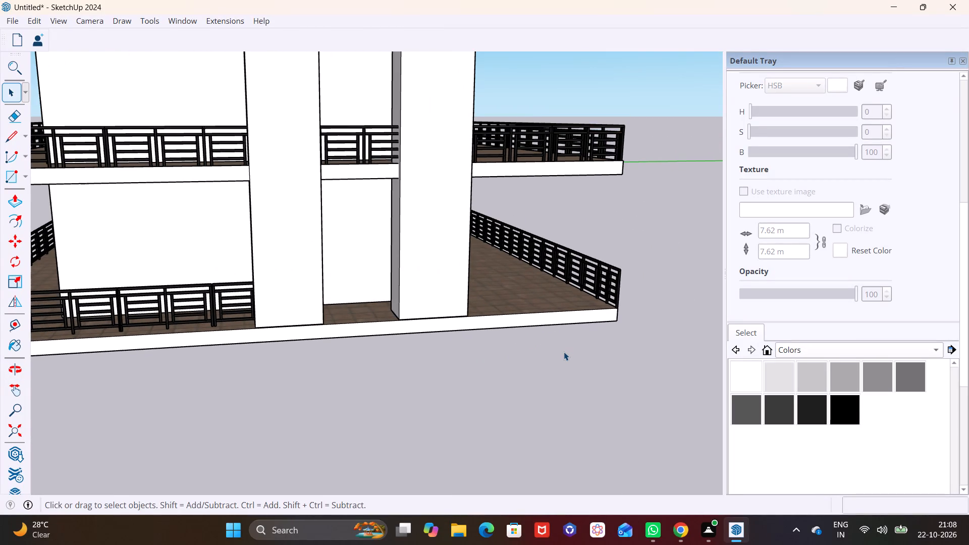
scroll(547, 319, down, 1)
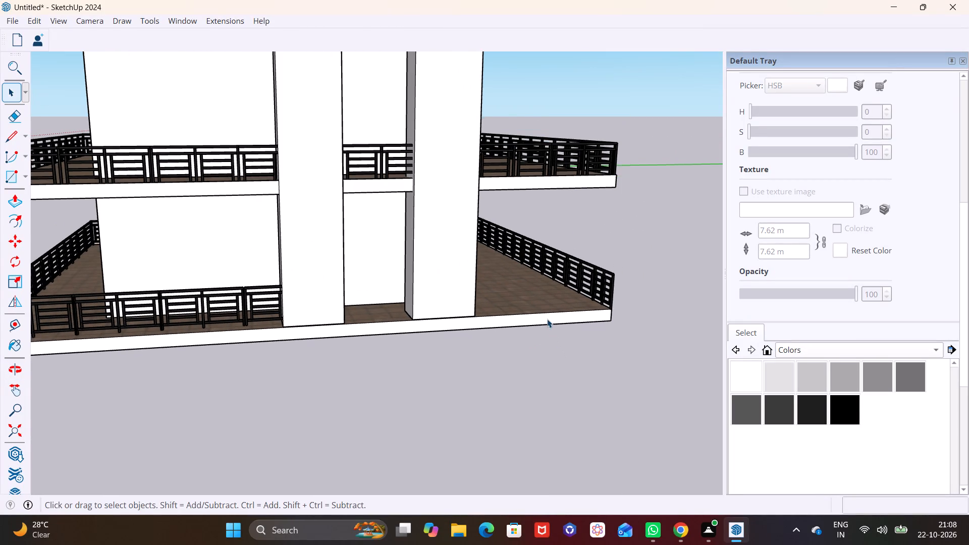
scroll(547, 318, down, 1)
middle_drag(544, 318, 438, 388)
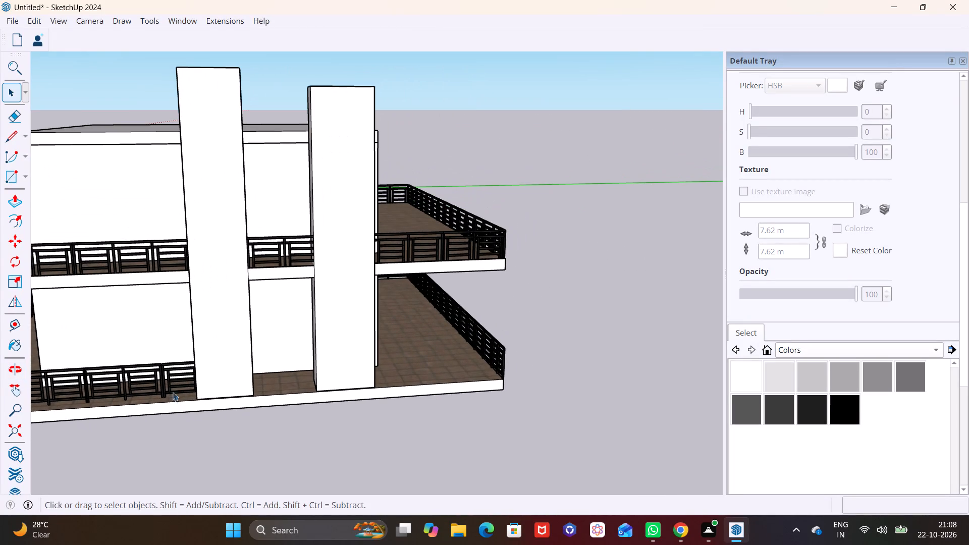
click(169, 389)
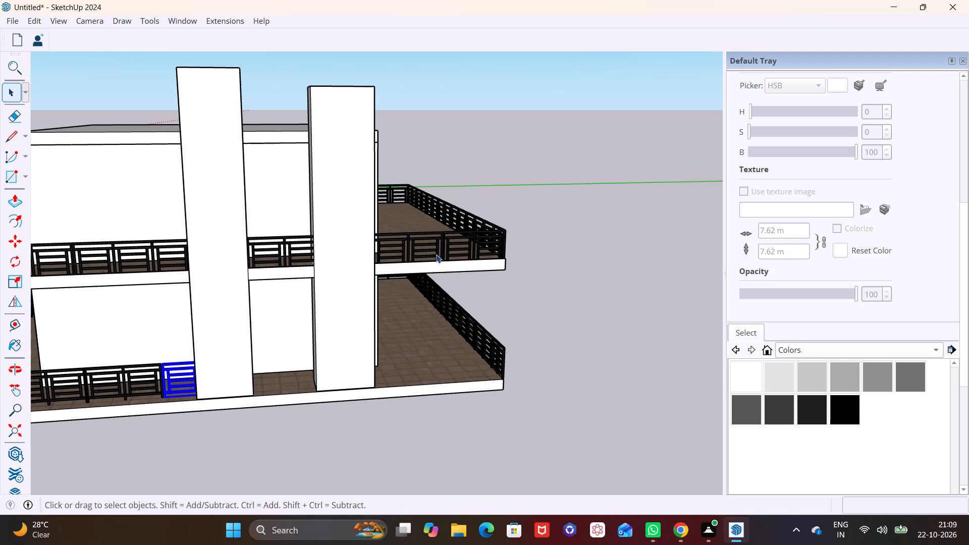
click(436, 254)
key(m)
click(441, 233)
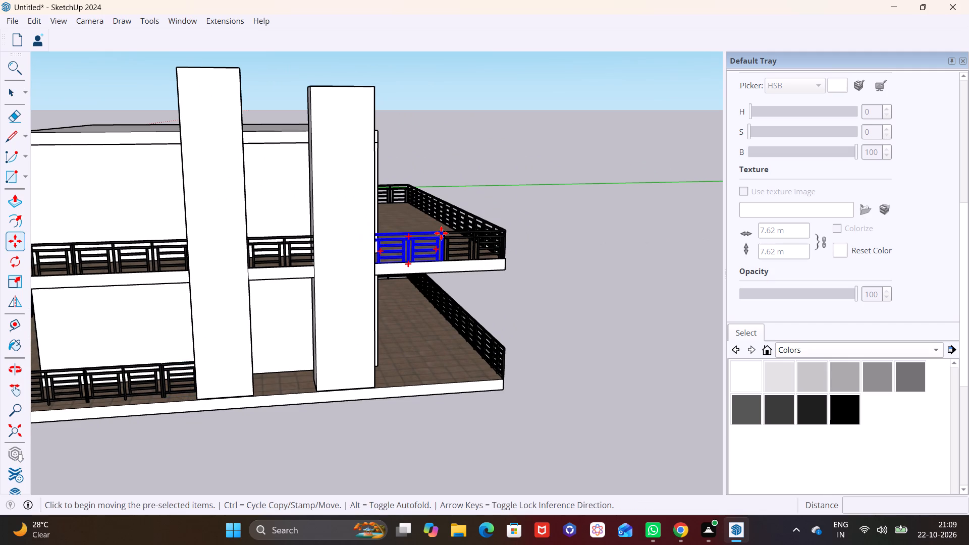
scroll(459, 358, up, 7)
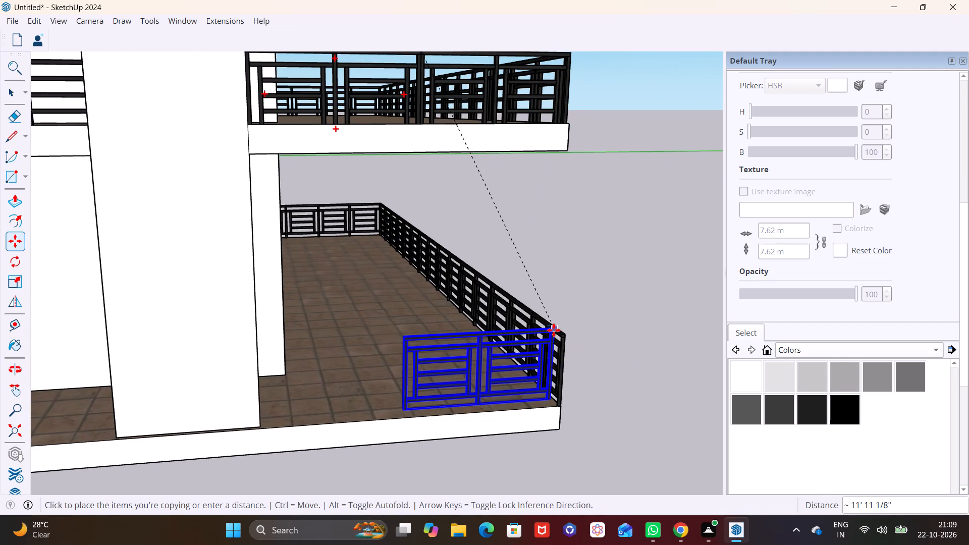
click(554, 330)
Copy the double panel 6' 1 1/2" along the ground slab's front edge toward the pillar, top rail end to rail end, and deselect it.
scroll(433, 390, up, 4)
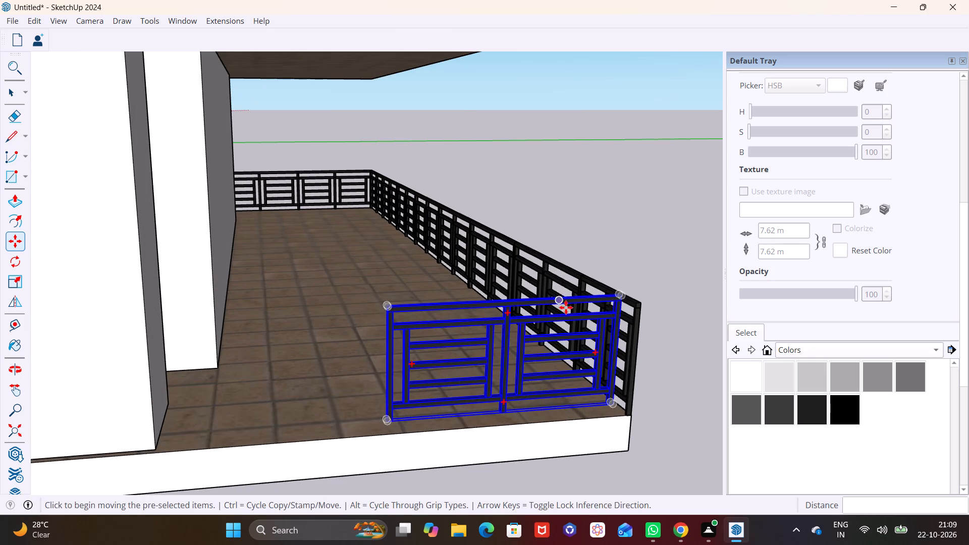
click(619, 298)
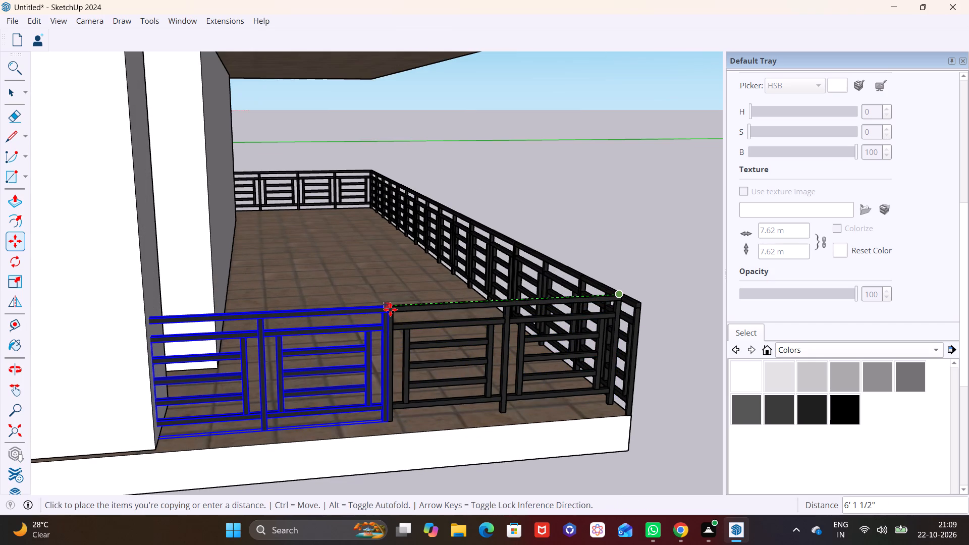
click(390, 309)
key(space)
click(525, 408)
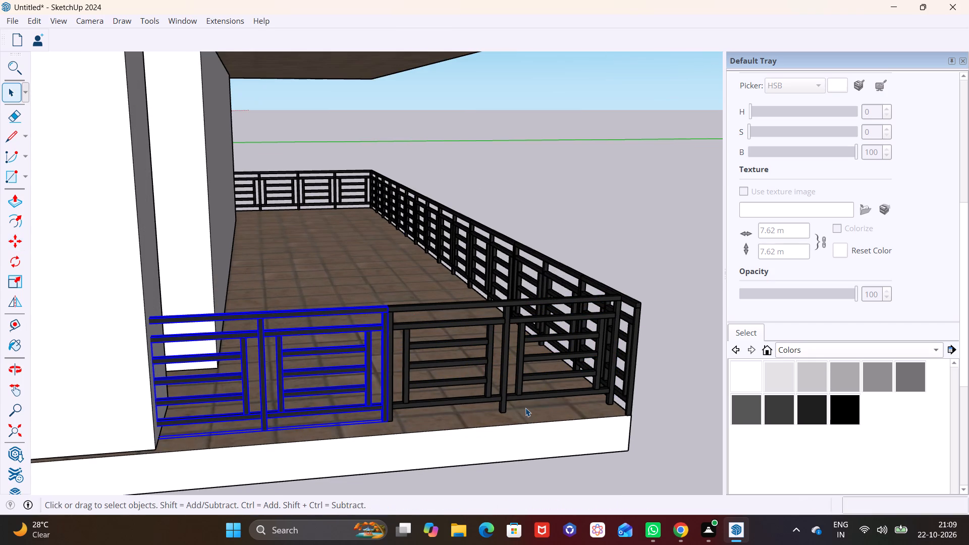
Delete the shortened last side railing panel at the ground slab's front corner.
middle_drag(535, 391, 288, 378)
scroll(336, 372, down, 3)
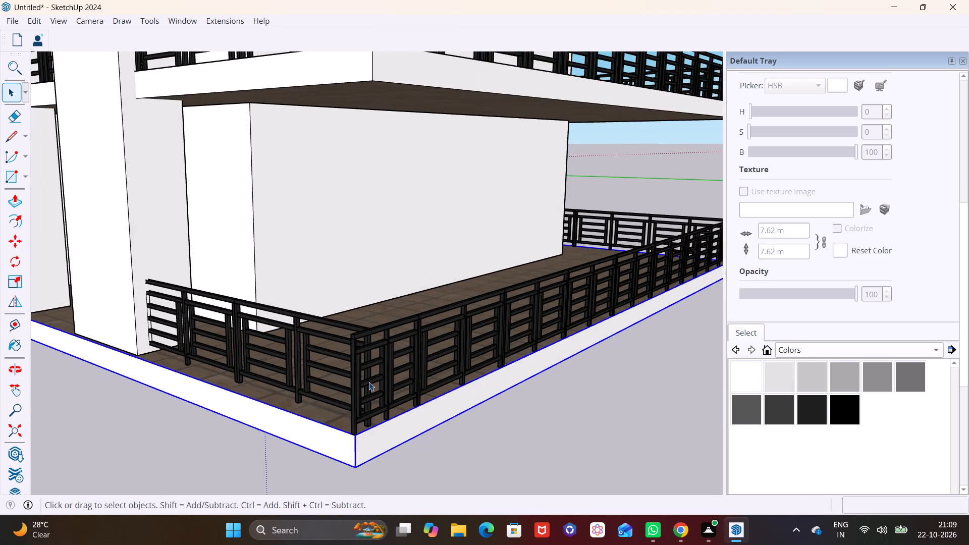
middle_drag(369, 383, 330, 391)
scroll(331, 390, up, 6)
click(295, 380)
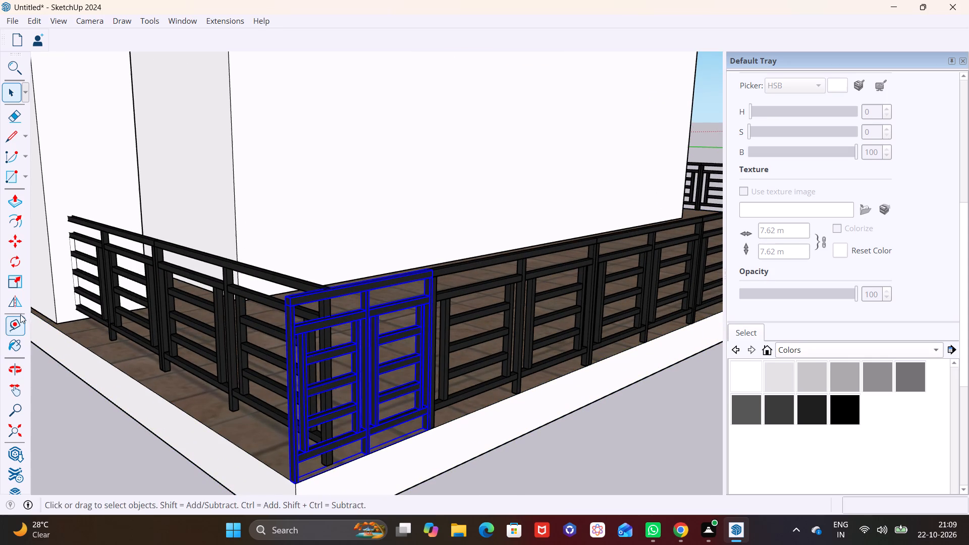
click(17, 284)
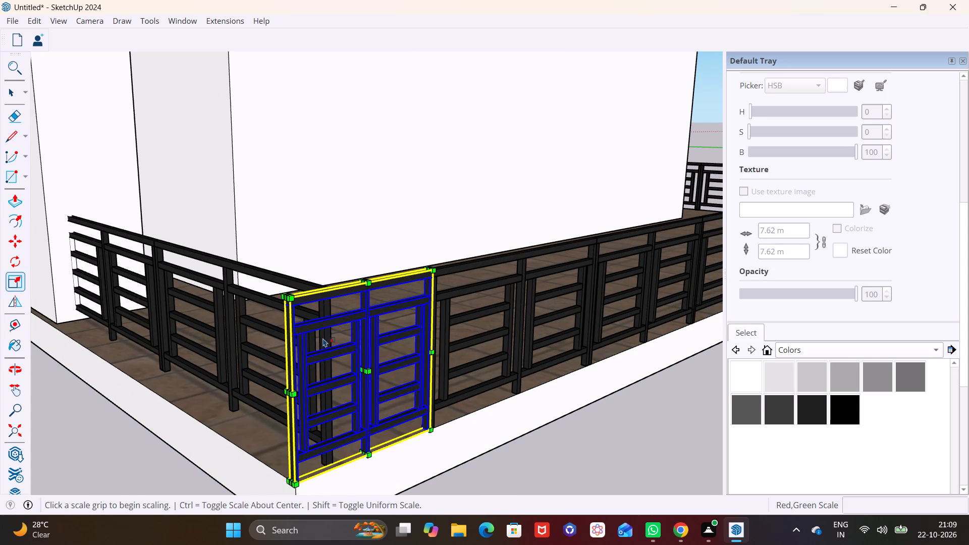
key(Delete)
Scale the side panel nearest the gap to about 1.42 along the red axis, up to the front railing's corner, and deselect it.
click(453, 331)
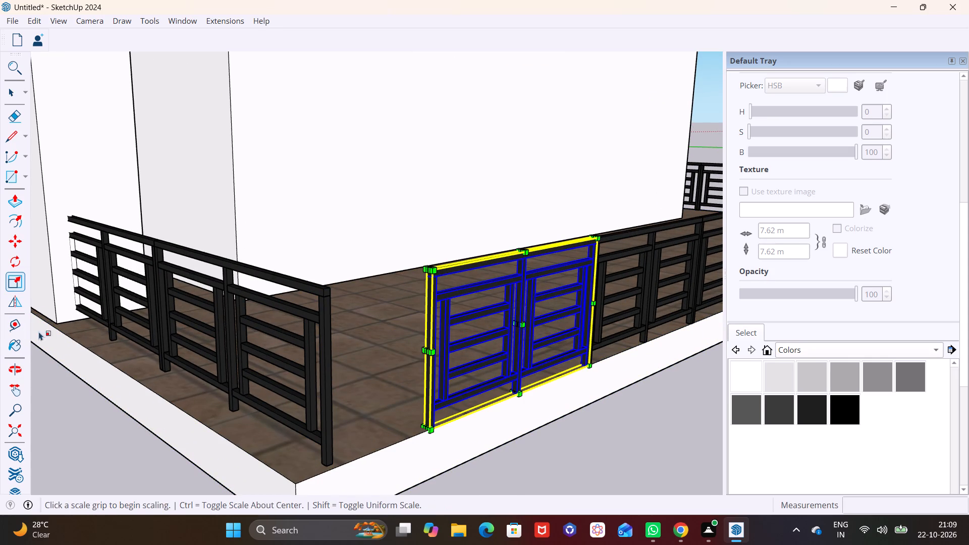
click(14, 288)
scroll(415, 347, up, 4)
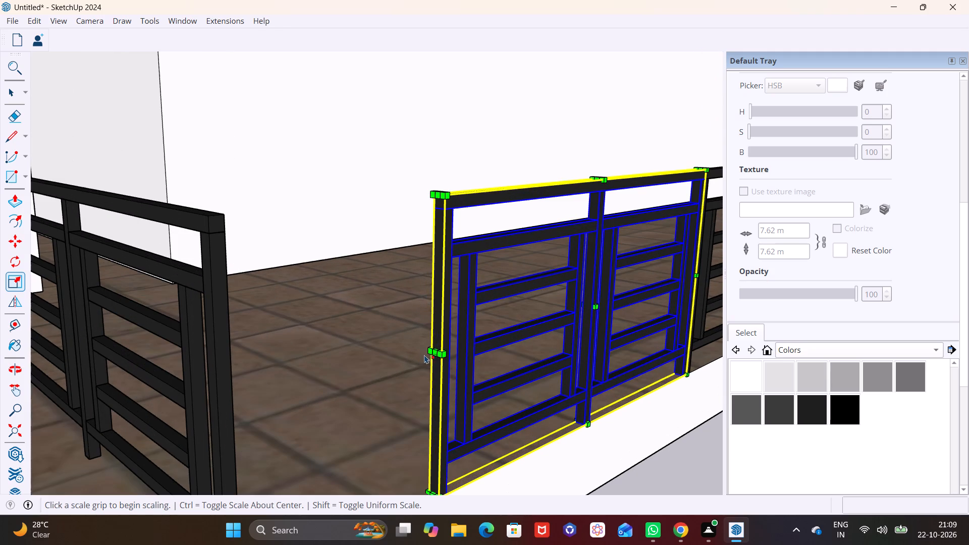
click(437, 356)
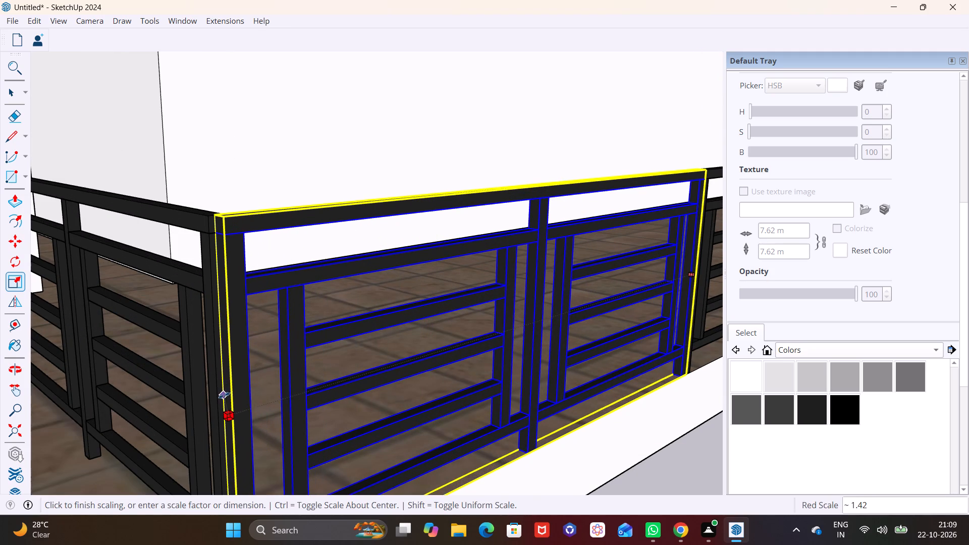
click(224, 395)
key(space)
click(318, 199)
Examine the railings on both slabs from the front, the opposite front corner and above.
scroll(347, 206, down, 6)
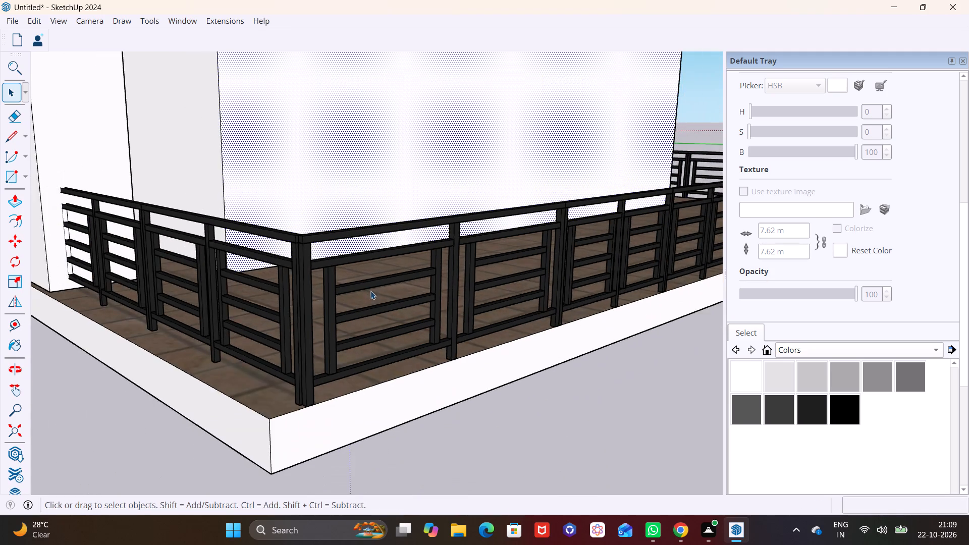
middle_drag(374, 310, 510, 328)
scroll(369, 319, down, 13)
middle_drag(378, 342, 583, 320)
scroll(410, 299, down, 7)
shift+middle_drag(399, 330, 454, 349)
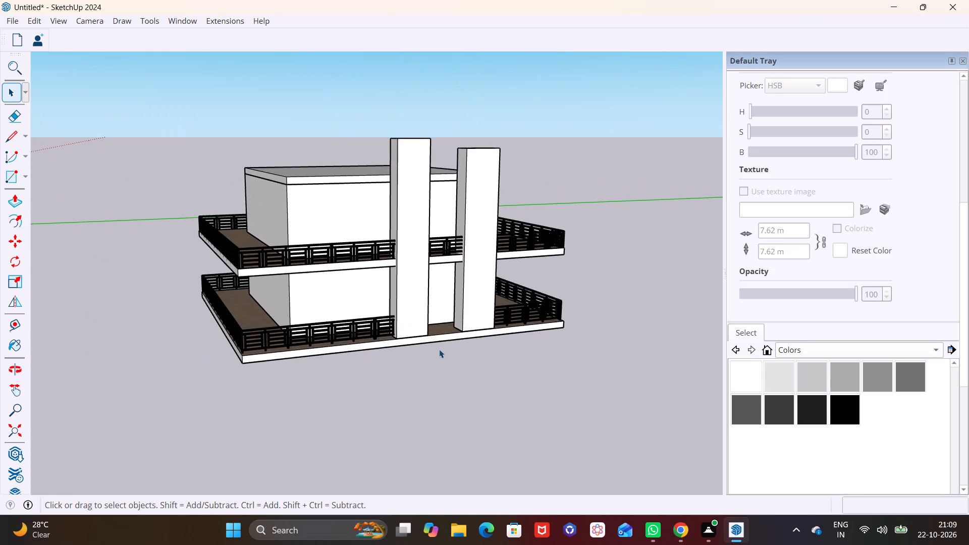
scroll(371, 323, up, 4)
middle_drag(340, 322, 441, 310)
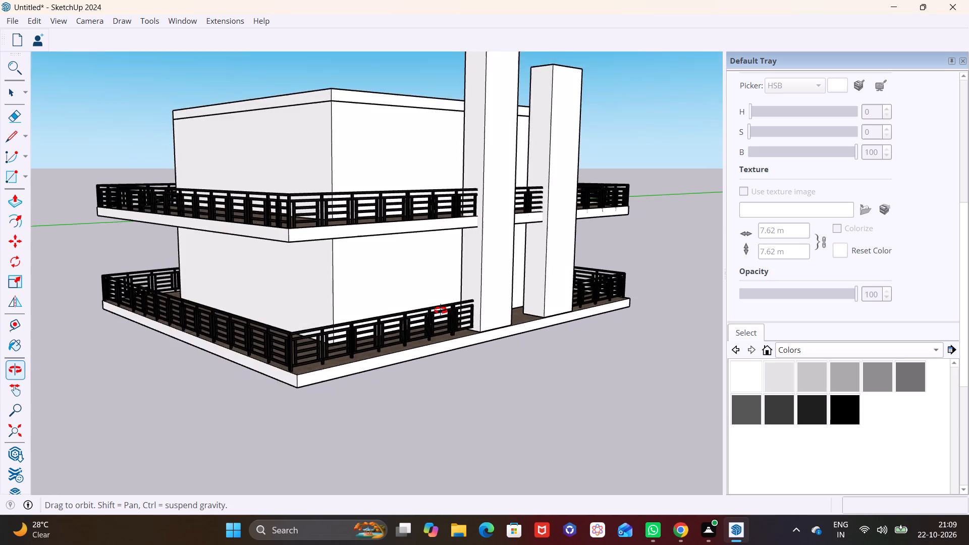
middle_drag(441, 310, 430, 352)
scroll(414, 343, up, 2)
scroll(342, 317, up, 2)
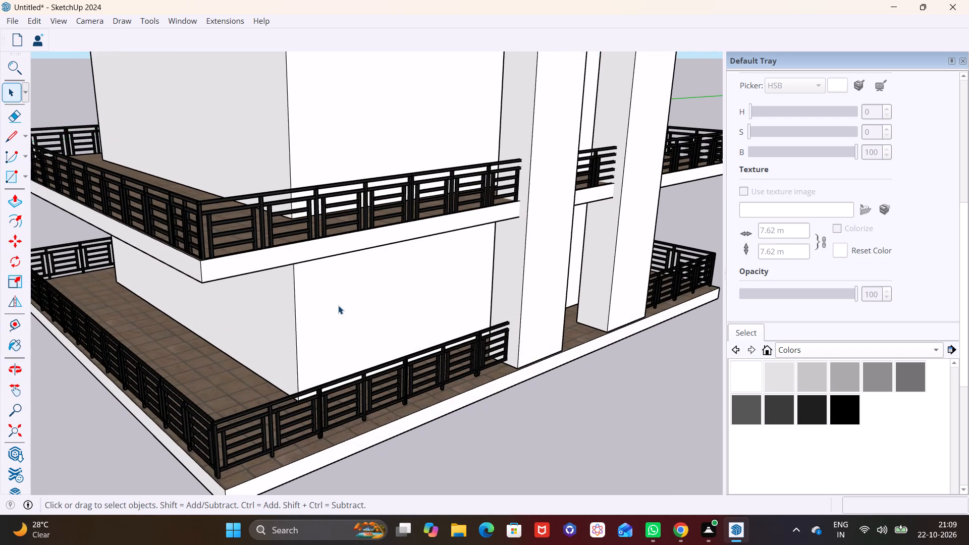
scroll(338, 305, up, 1)
middle_drag(315, 246, 320, 312)
scroll(321, 278, down, 2)
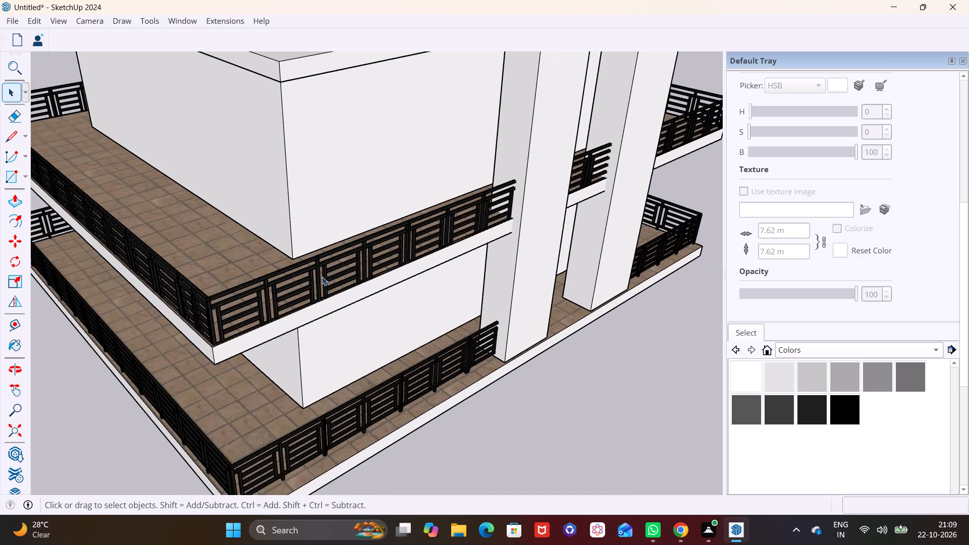
scroll(327, 276, down, 7)
middle_drag(274, 252, 272, 334)
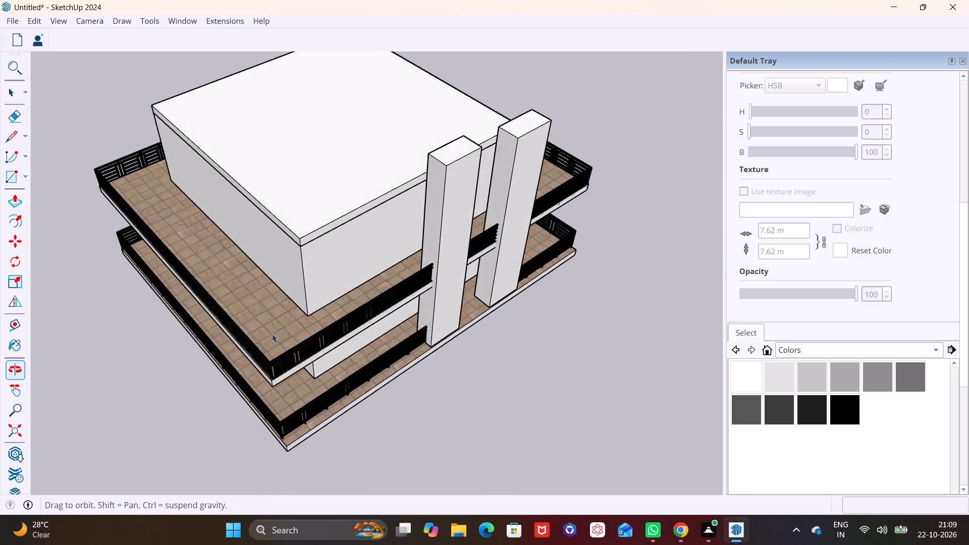
middle_drag(272, 334, 272, 332)
scroll(278, 335, up, 5)
shift+middle_drag(272, 322, 271, 285)
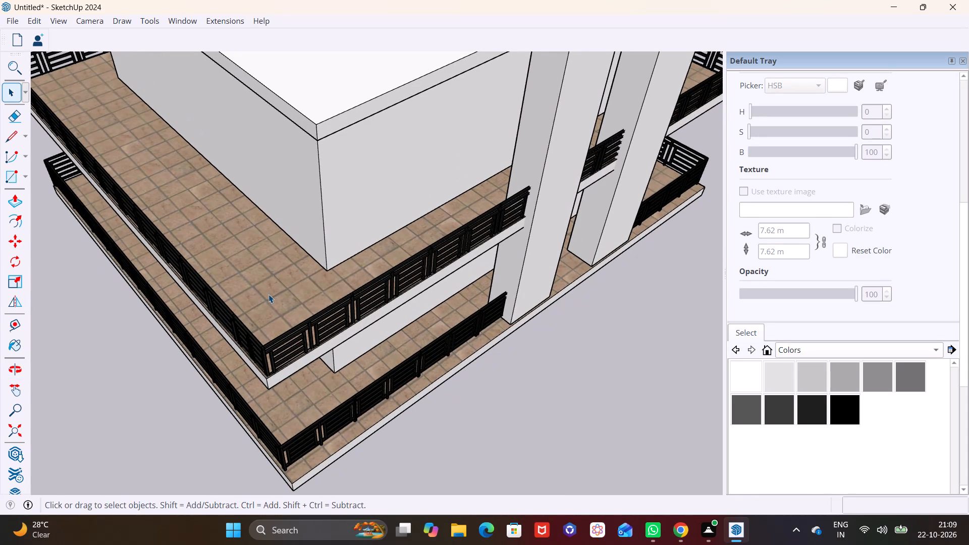
middle_drag(268, 294, 239, 342)
middle_drag(239, 342, 219, 353)
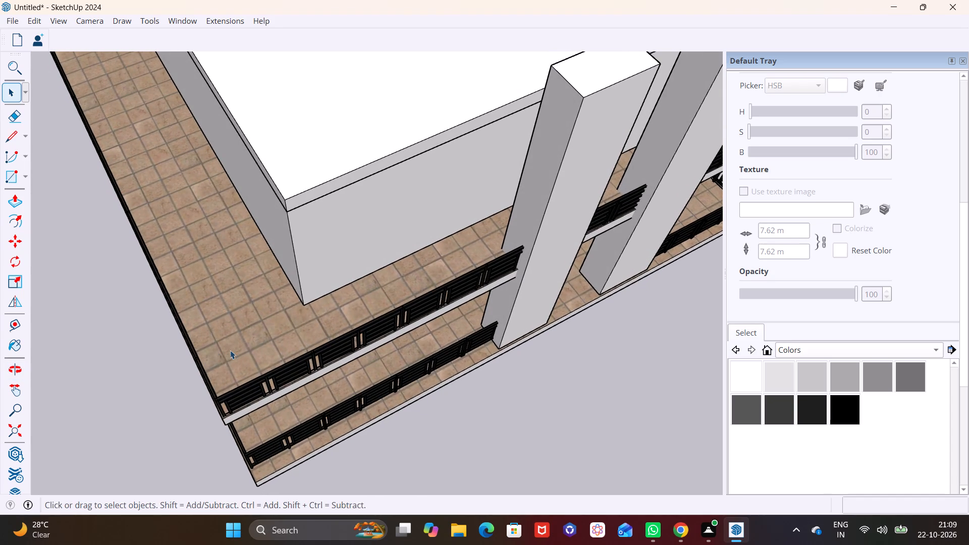
Draw a rectangle about 2' 4" by 2' 1" on the upper slab's tiled floor, just inside its front railing corner.
scroll(230, 350, up, 1)
click(27, 178)
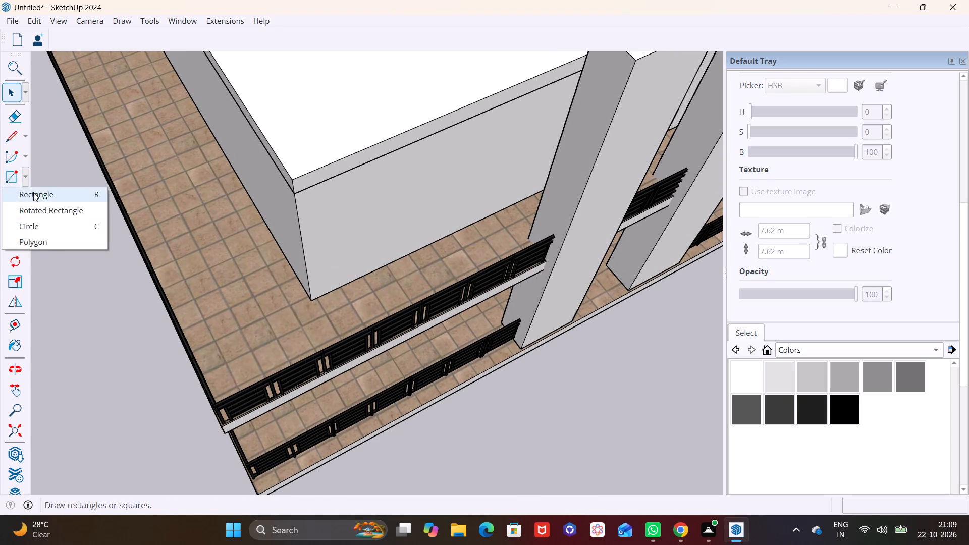
click(33, 192)
middle_drag(222, 311, 202, 383)
middle_drag(254, 386, 245, 278)
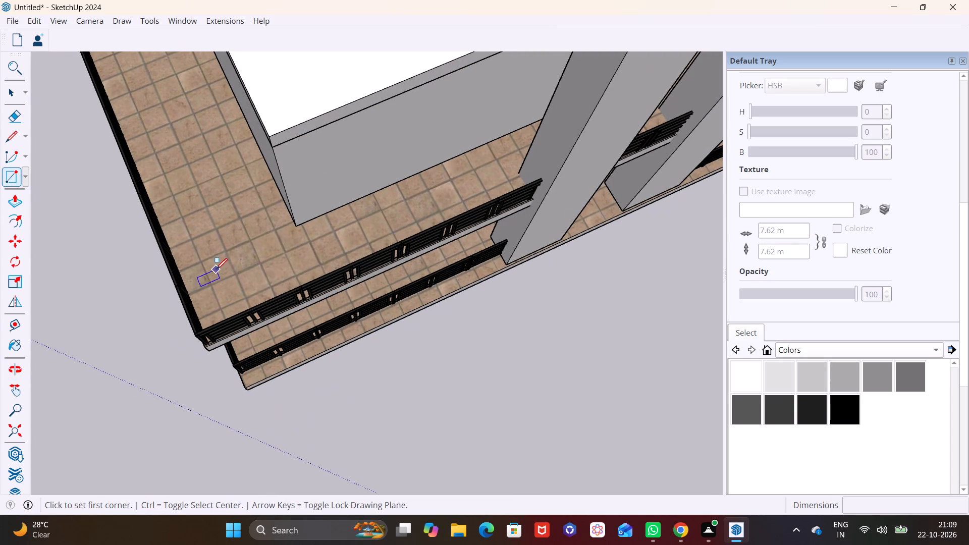
click(205, 269)
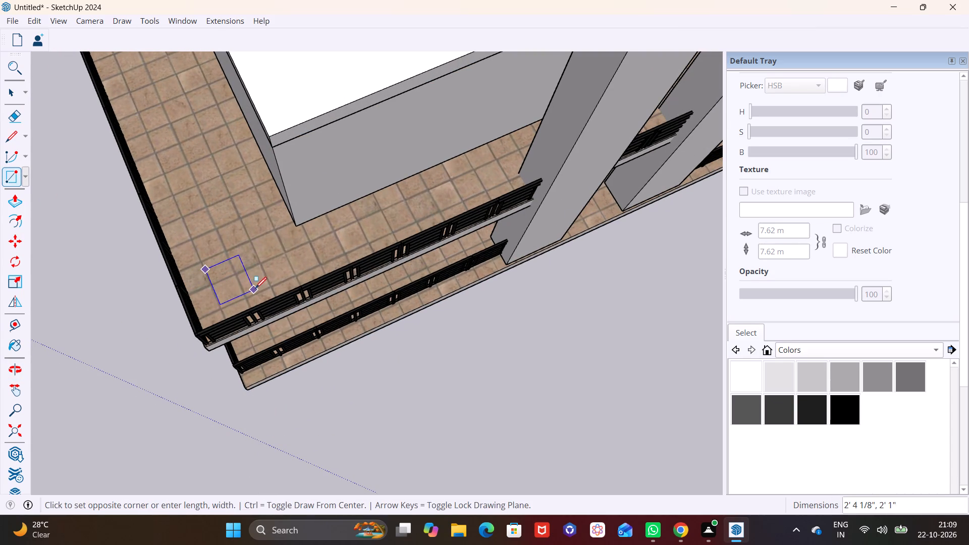
click(255, 285)
key(space)
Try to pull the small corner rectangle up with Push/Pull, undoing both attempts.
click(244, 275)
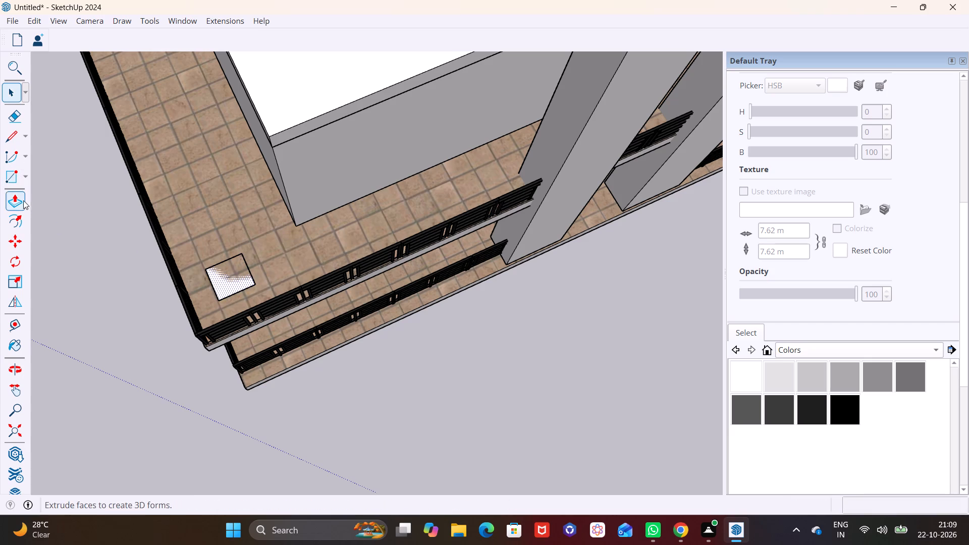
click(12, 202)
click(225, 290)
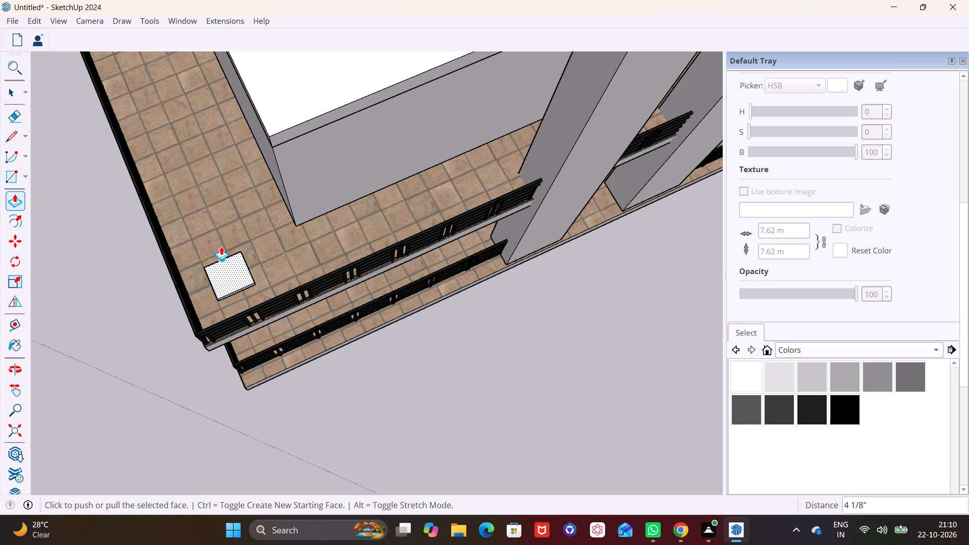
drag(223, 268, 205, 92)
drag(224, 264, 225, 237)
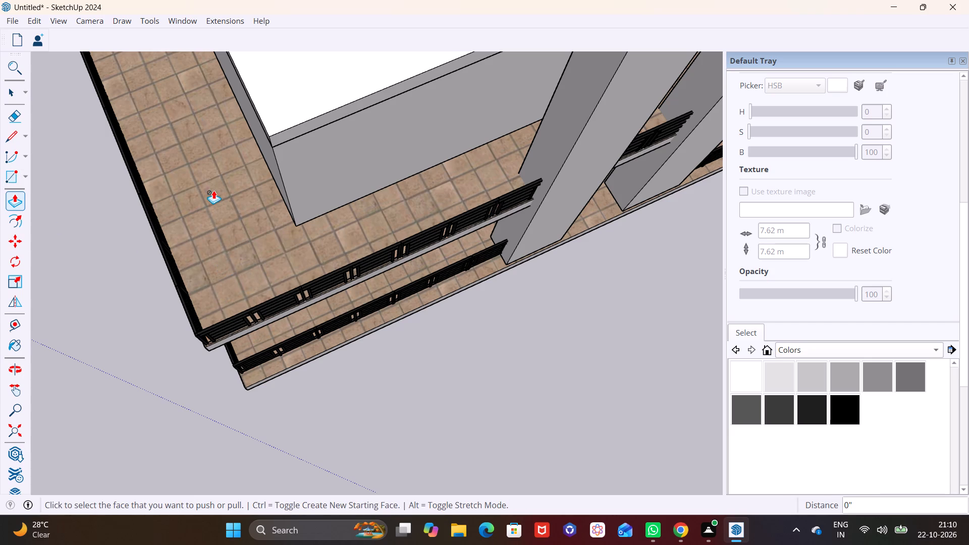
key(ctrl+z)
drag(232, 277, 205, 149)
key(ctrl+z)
Pull the corner rectangle up about 8' 1" with Push/Pull to form a post on the upper slab.
drag(225, 278, 211, 214)
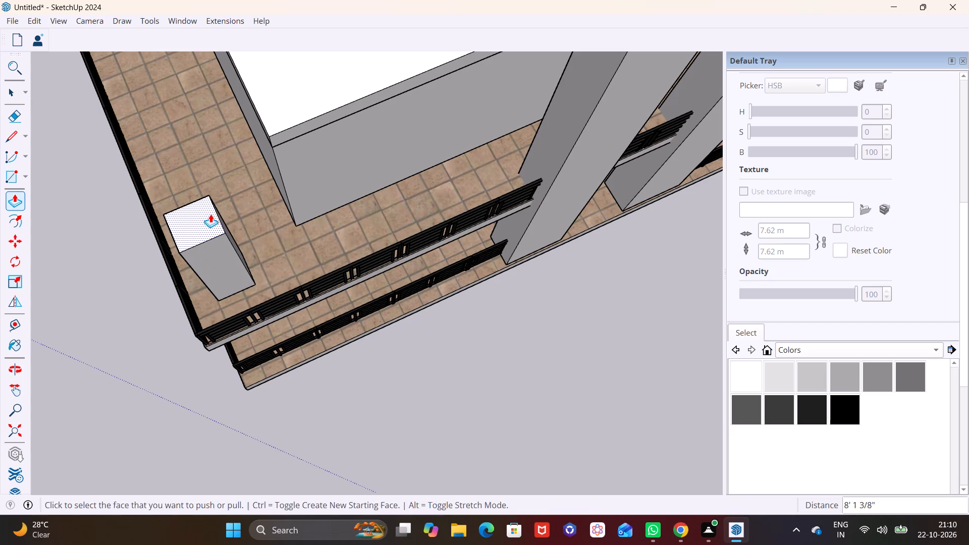
click(210, 214)
key(space)
drag(199, 219, 187, 165)
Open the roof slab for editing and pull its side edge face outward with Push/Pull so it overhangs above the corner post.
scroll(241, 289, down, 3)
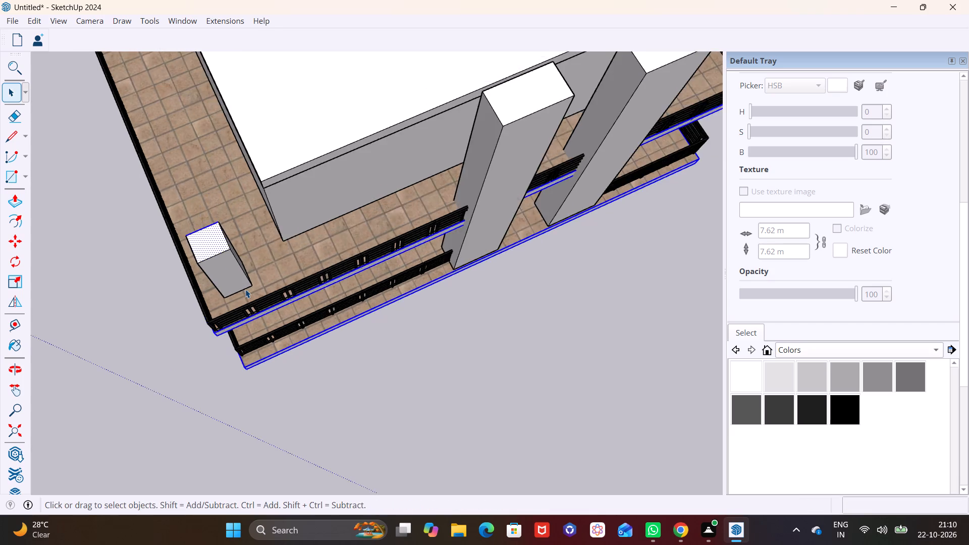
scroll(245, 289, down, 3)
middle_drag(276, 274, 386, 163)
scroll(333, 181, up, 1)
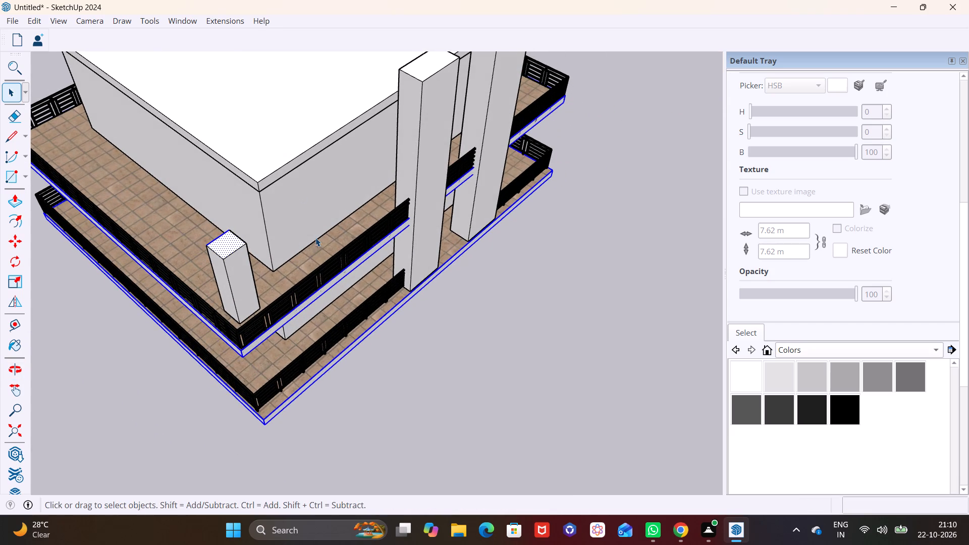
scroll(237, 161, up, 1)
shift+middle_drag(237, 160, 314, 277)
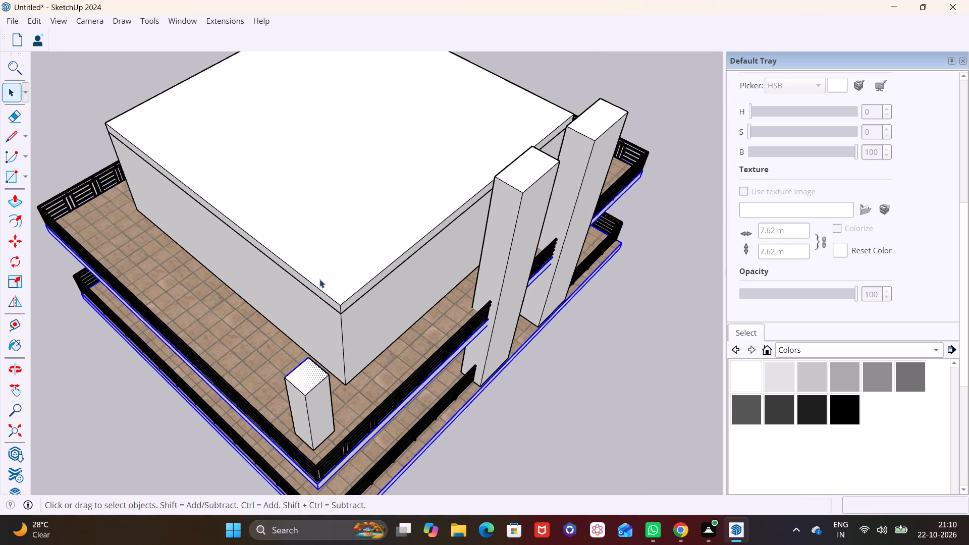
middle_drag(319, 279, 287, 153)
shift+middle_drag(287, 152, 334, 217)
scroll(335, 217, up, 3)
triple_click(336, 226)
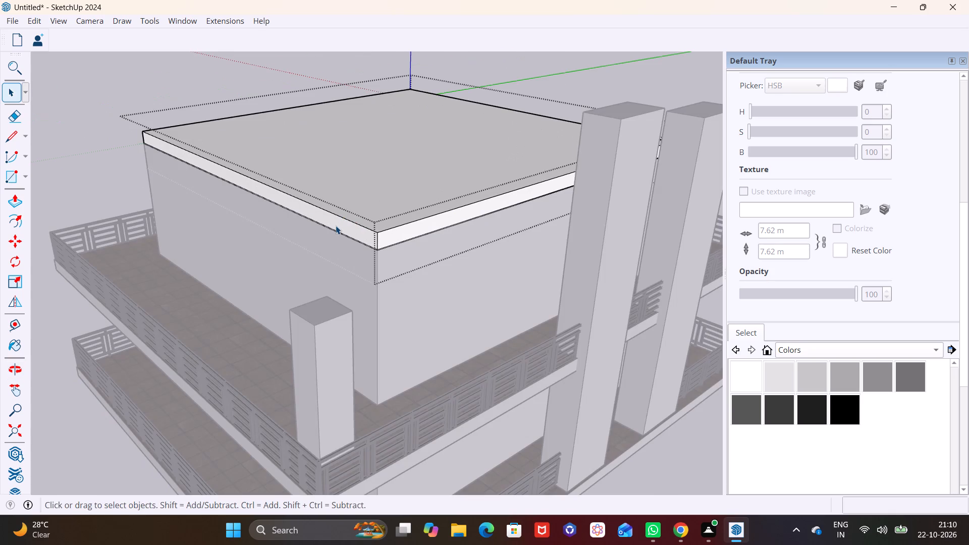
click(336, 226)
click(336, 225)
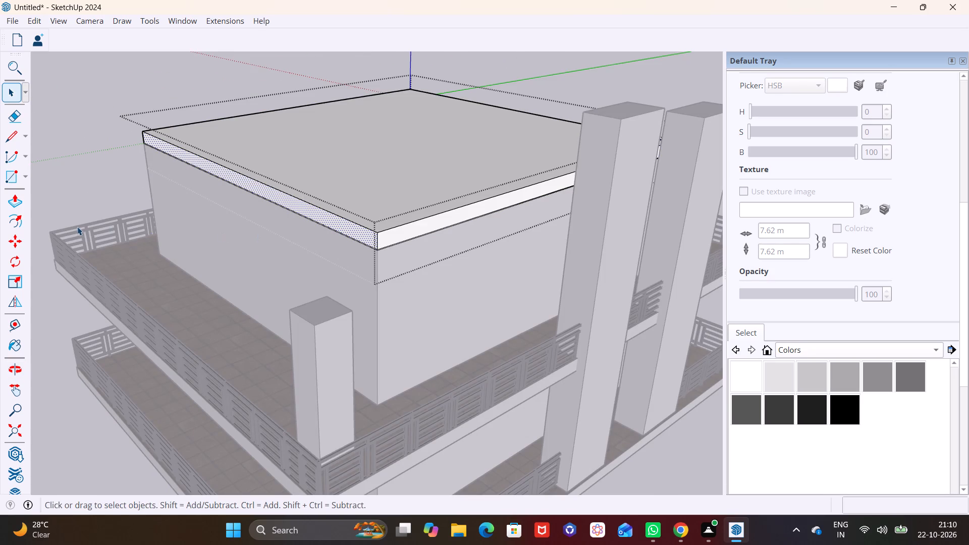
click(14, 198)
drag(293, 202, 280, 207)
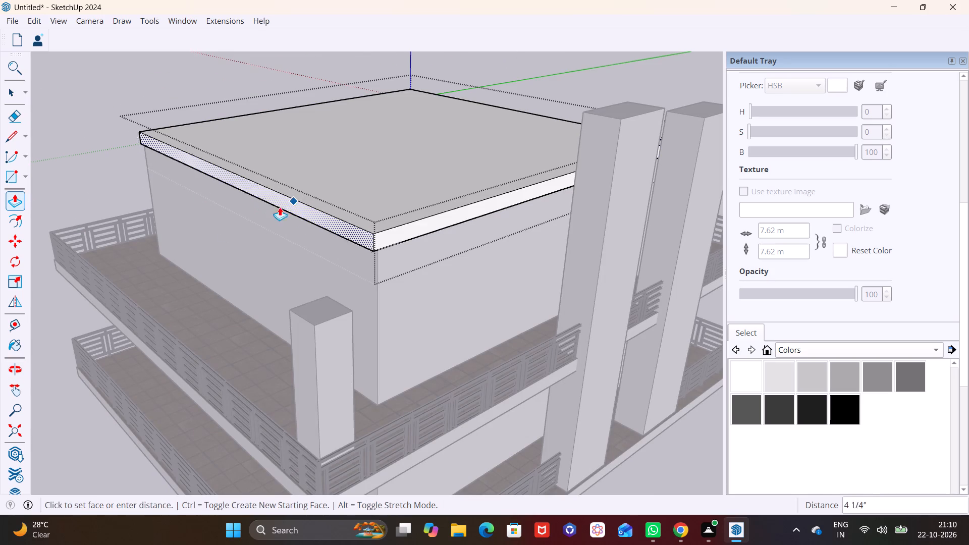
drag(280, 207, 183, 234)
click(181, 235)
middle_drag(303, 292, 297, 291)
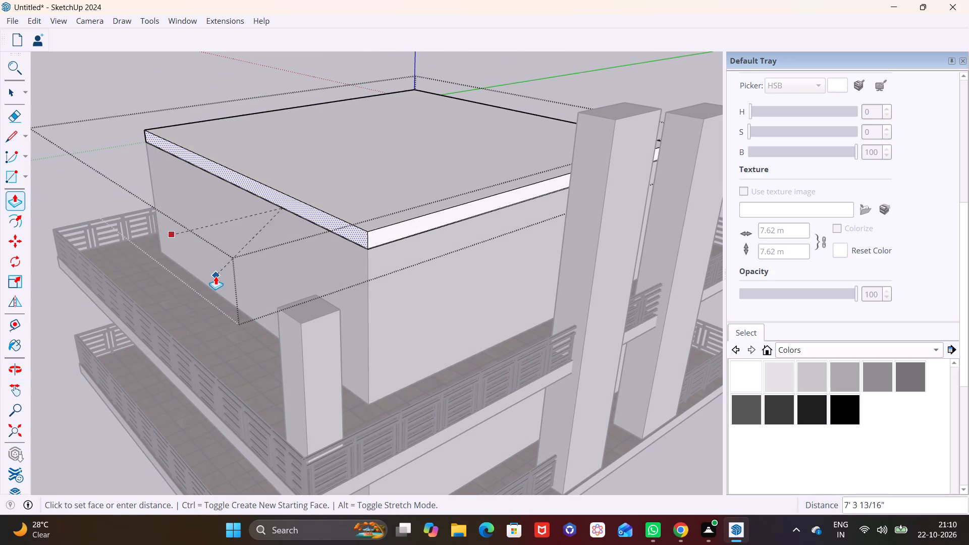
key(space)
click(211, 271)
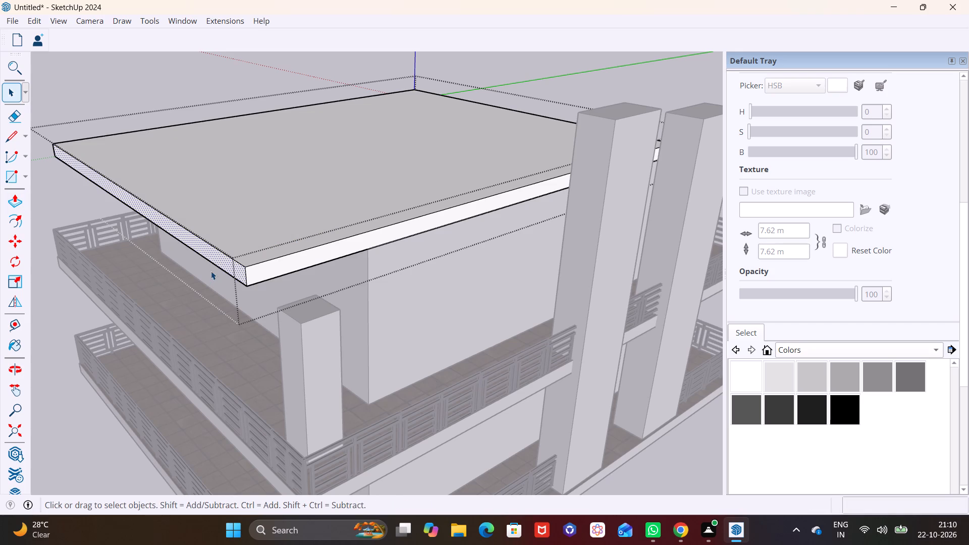
Examine the extended roof slab and the corner post beneath it from above, below and the front.
scroll(289, 303, up, 1)
middle_drag(286, 302, 283, 192)
shift+middle_drag(290, 172, 295, 293)
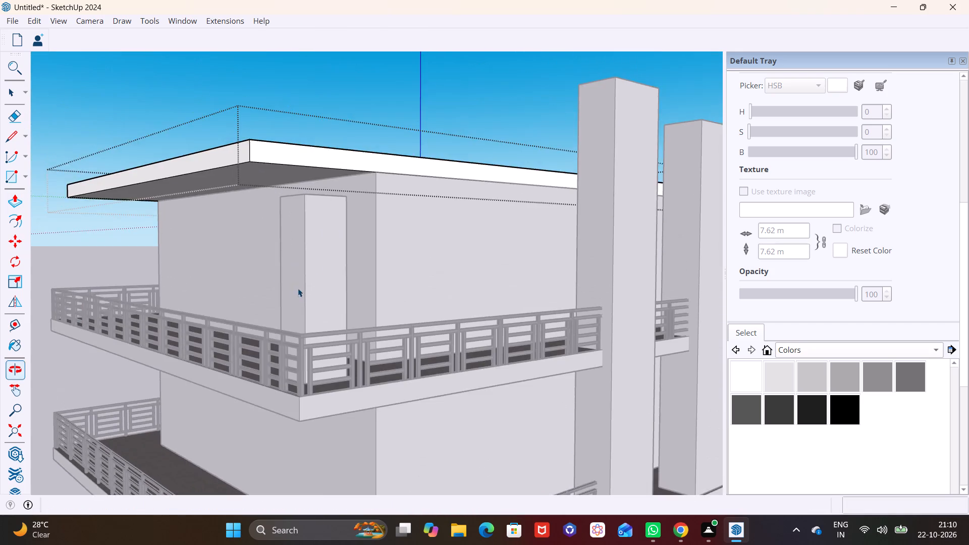
middle_drag(318, 248, 329, 175)
middle_drag(326, 157, 329, 352)
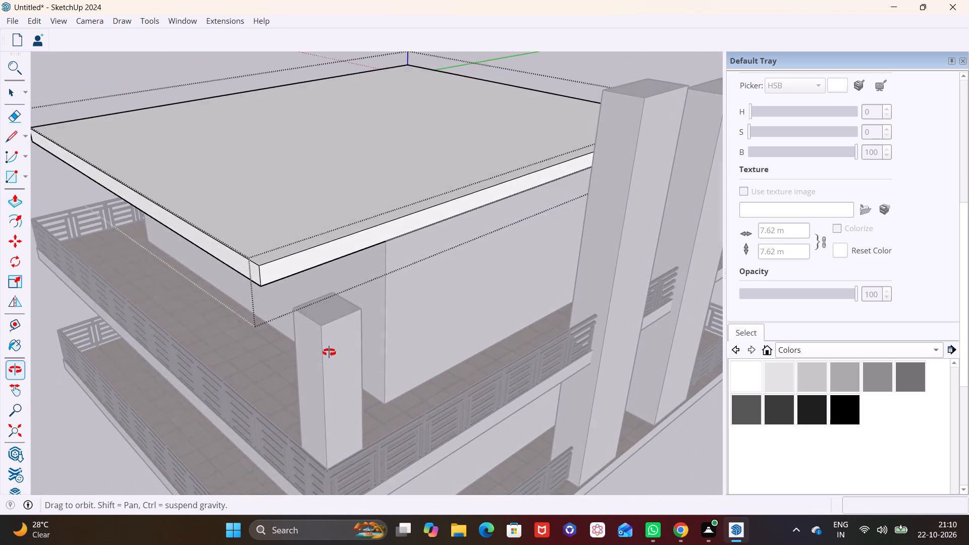
middle_drag(329, 352, 187, 359)
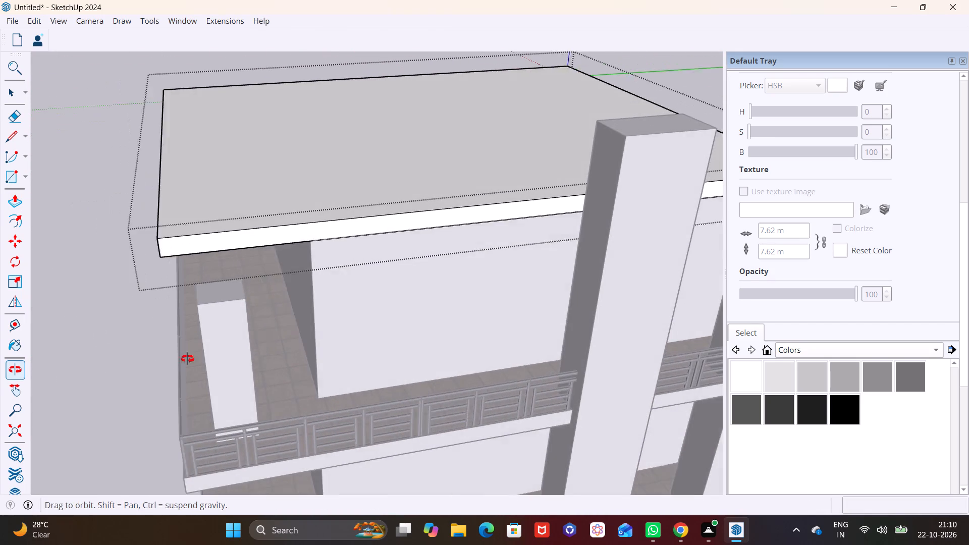
middle_drag(187, 359, 179, 359)
scroll(208, 313, up, 2)
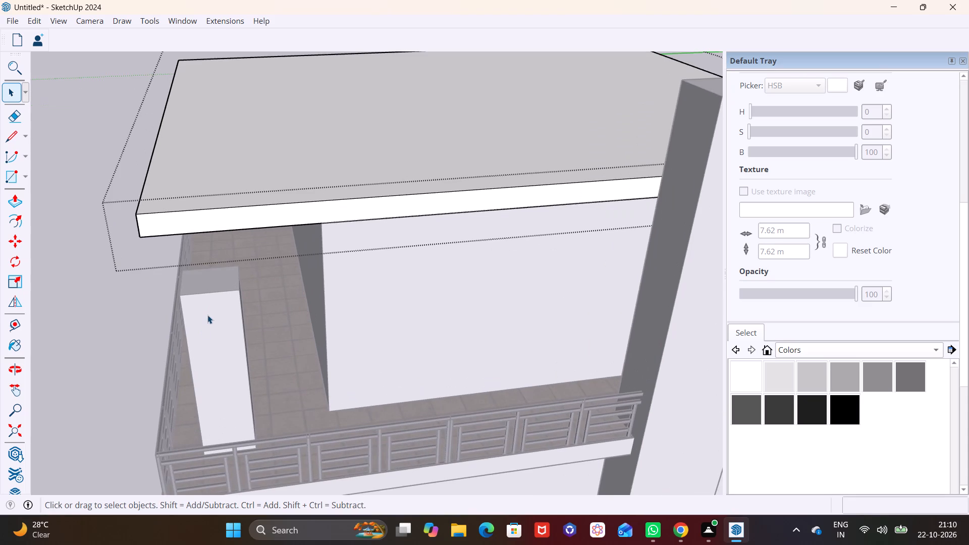
middle_drag(199, 343, 260, 242)
scroll(236, 308, up, 1)
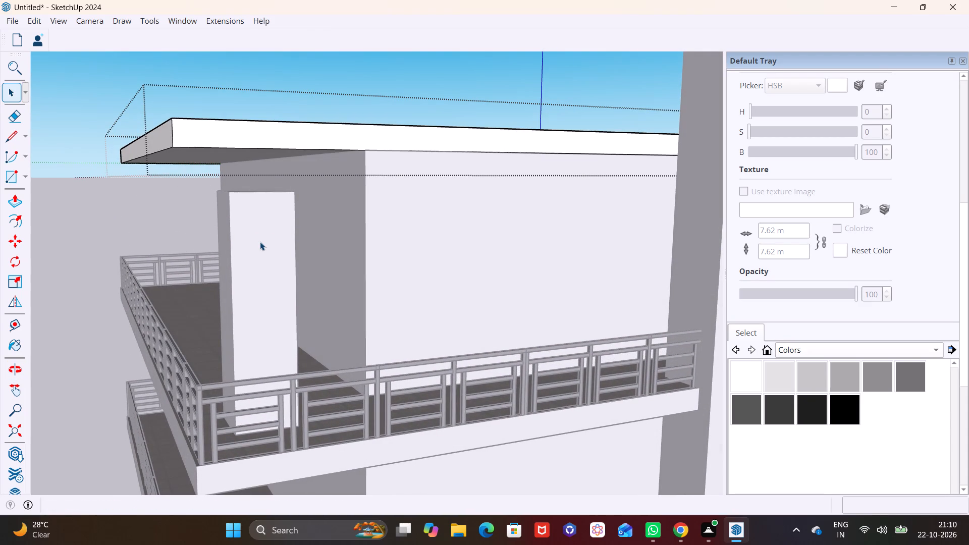
middle_drag(271, 250, 298, 288)
Undo the roof slab extension, the corner post and its base rectangle on the upper slab.
key(ctrl+z)
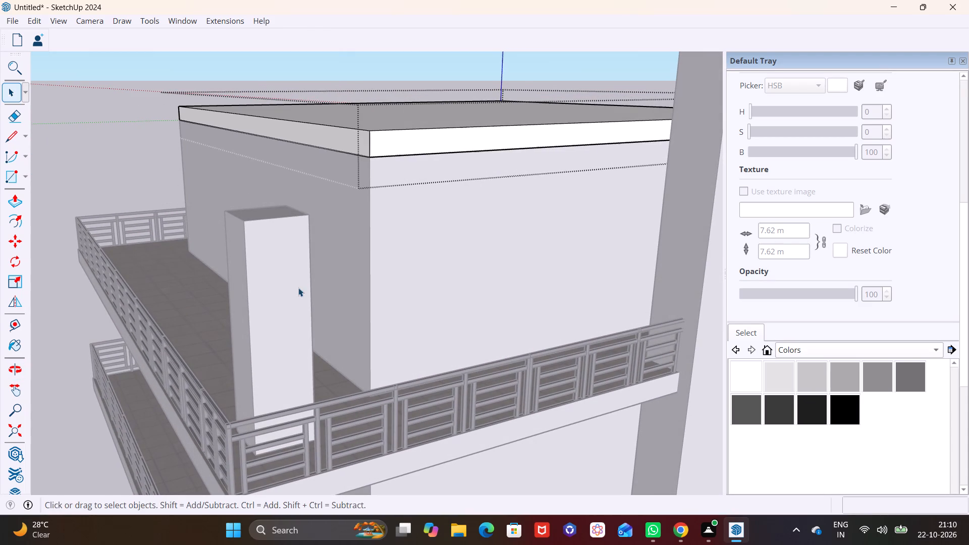
click(51, 287)
key(ctrl+z)
key(ctrl+z)
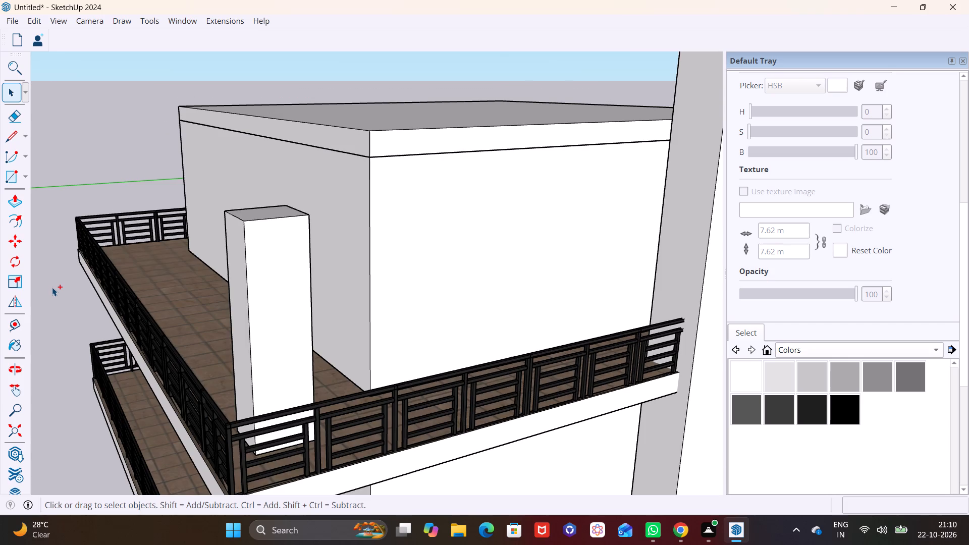
key(ctrl+z)
key(ctrl+z)
key(ctrl+z)
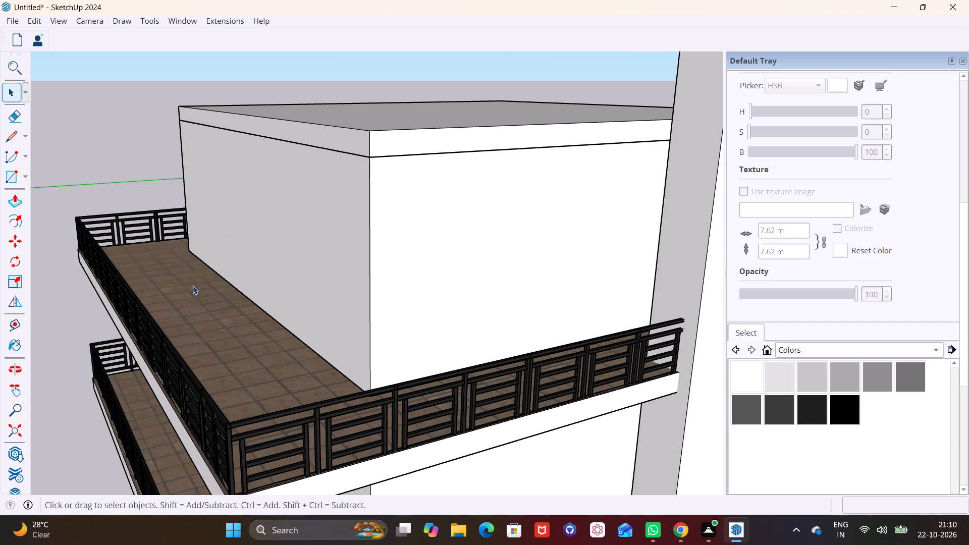
Examine the upper storey's front and side walls, the railed slabs and the front pillars.
middle_drag(193, 286, 164, 278)
scroll(185, 271, up, 2)
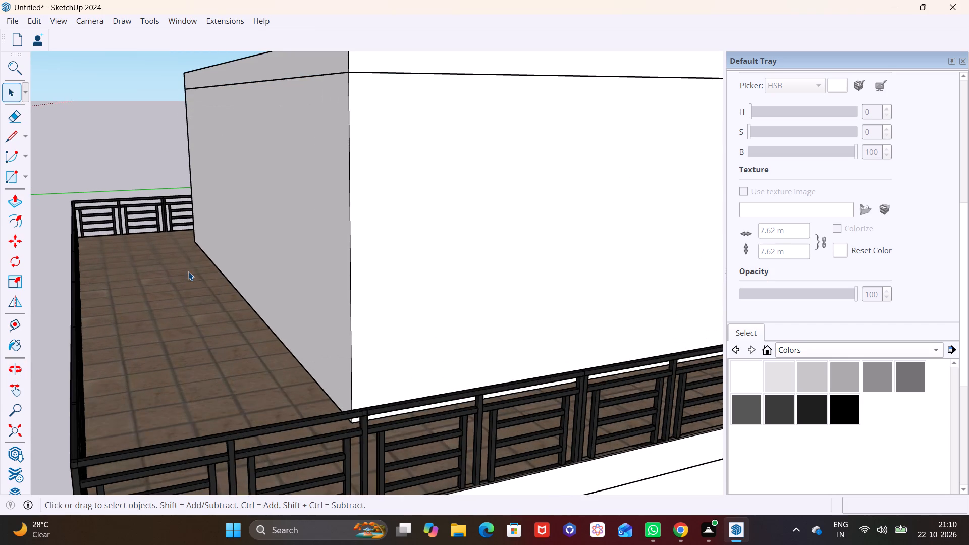
scroll(191, 273, down, 2)
middle_drag(192, 273, 251, 296)
scroll(270, 274, down, 3)
middle_drag(272, 274, 206, 233)
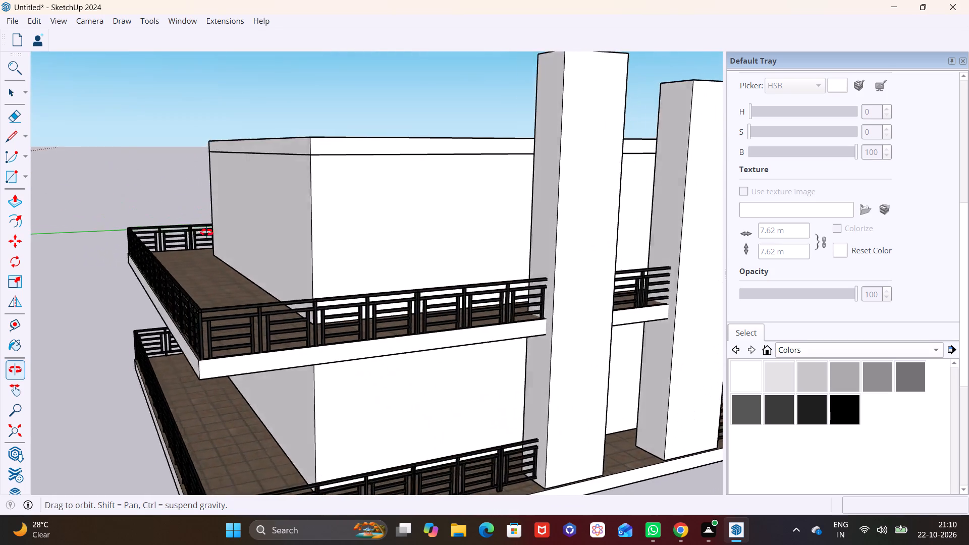
middle_drag(206, 233, 192, 234)
scroll(191, 234, down, 2)
Search the 3D Warehouse for "glass windows".
click(178, 24)
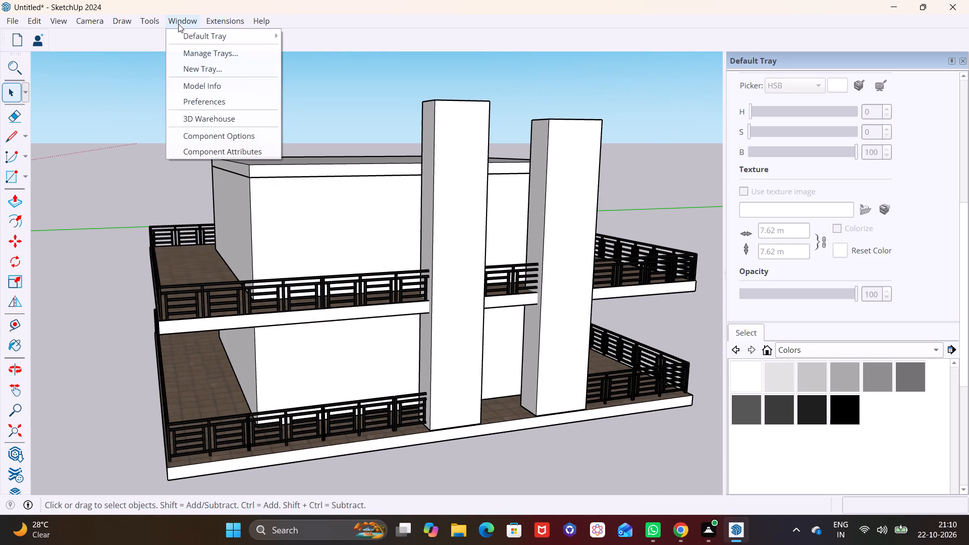
click(221, 119)
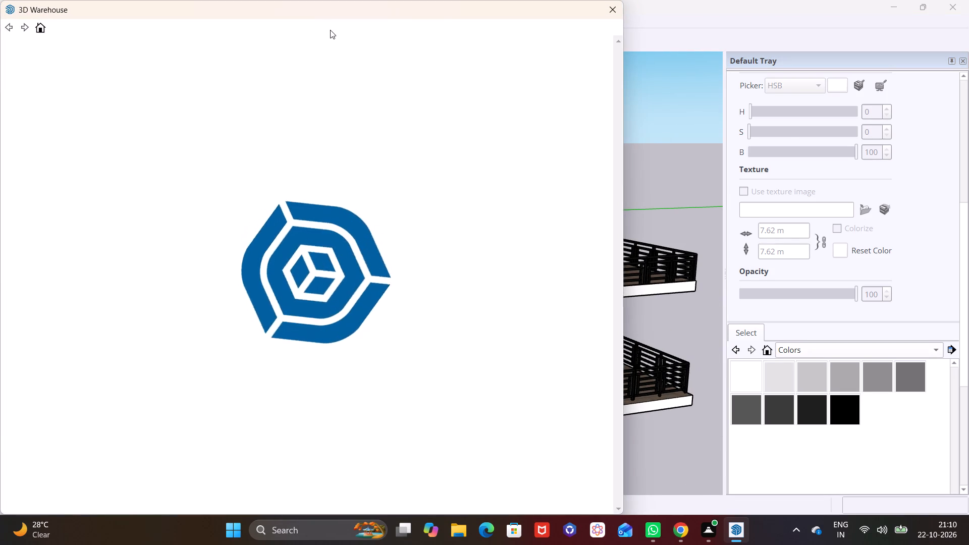
click(314, 58)
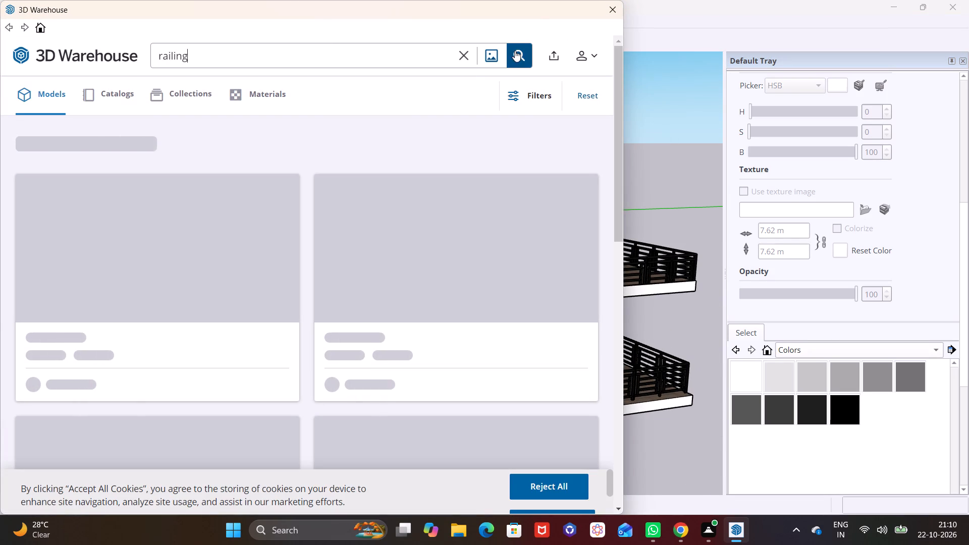
click(470, 56)
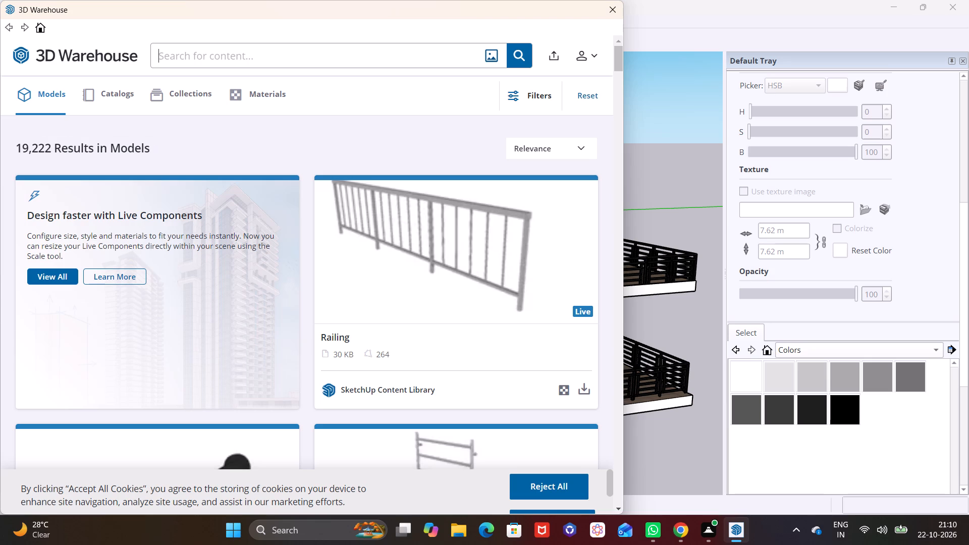
text(glass windo)
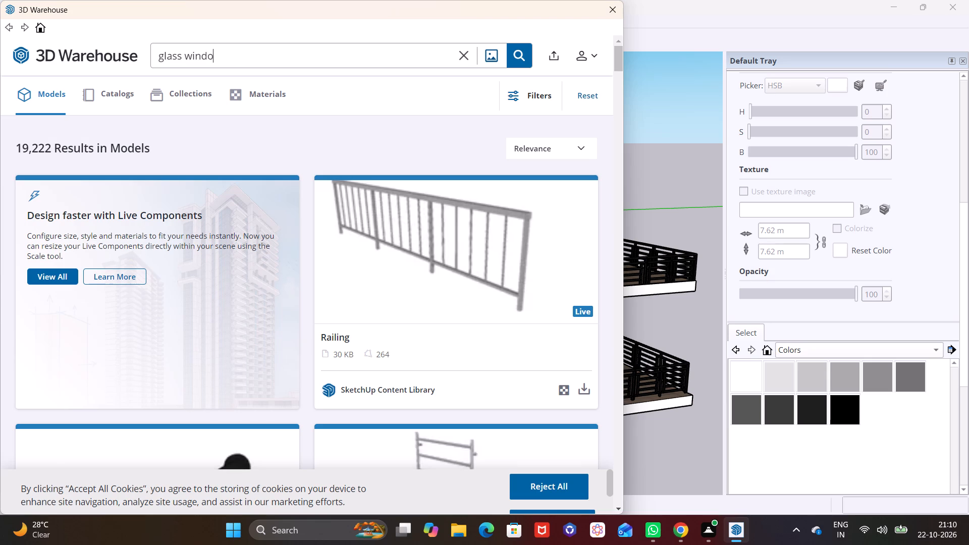
text(ws)
key(Return)
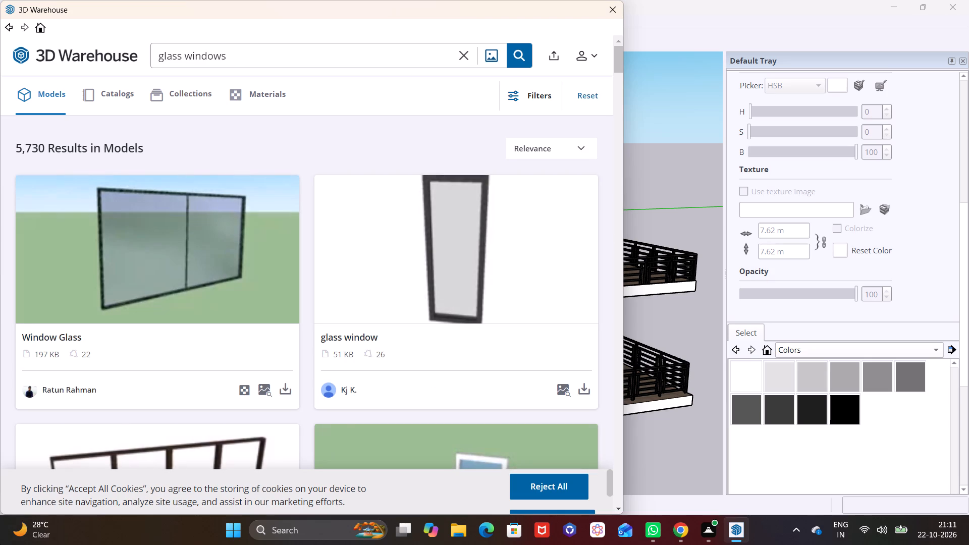
Load the two-pane Window Glass model from the search results and place it on the upper slab's tiled side floor.
scroll(205, 418, down, 2)
scroll(201, 343, up, 1)
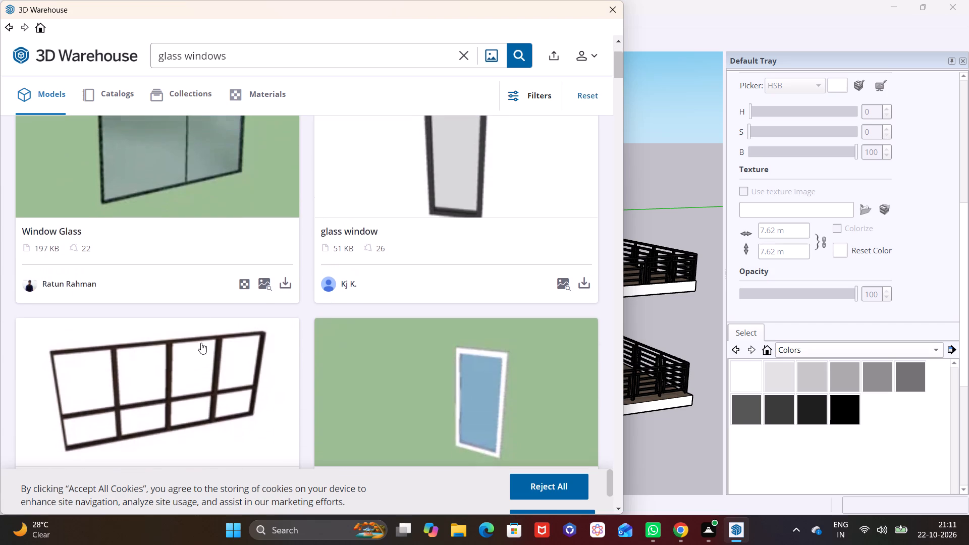
scroll(201, 343, up, 1)
scroll(201, 343, down, 2)
scroll(201, 343, up, 3)
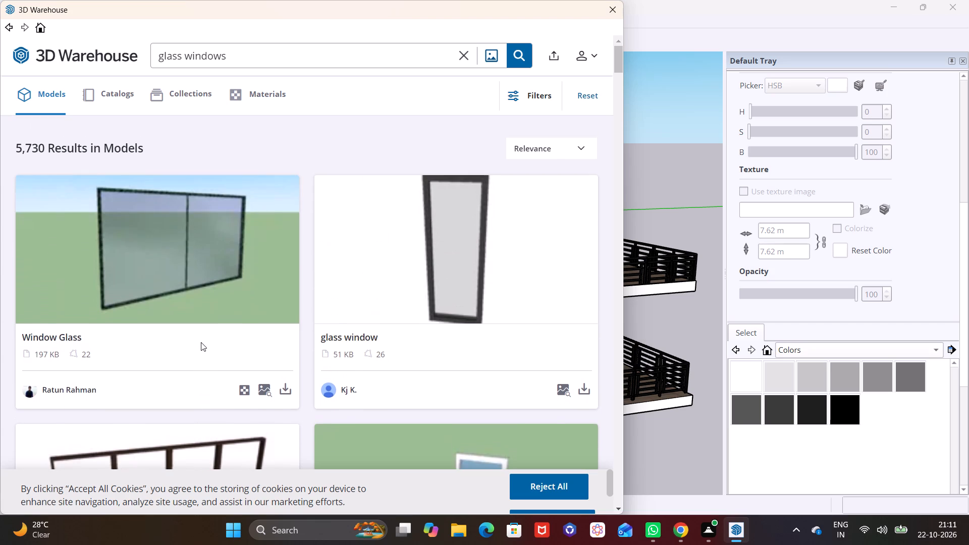
scroll(201, 342, up, 1)
click(280, 386)
click(257, 276)
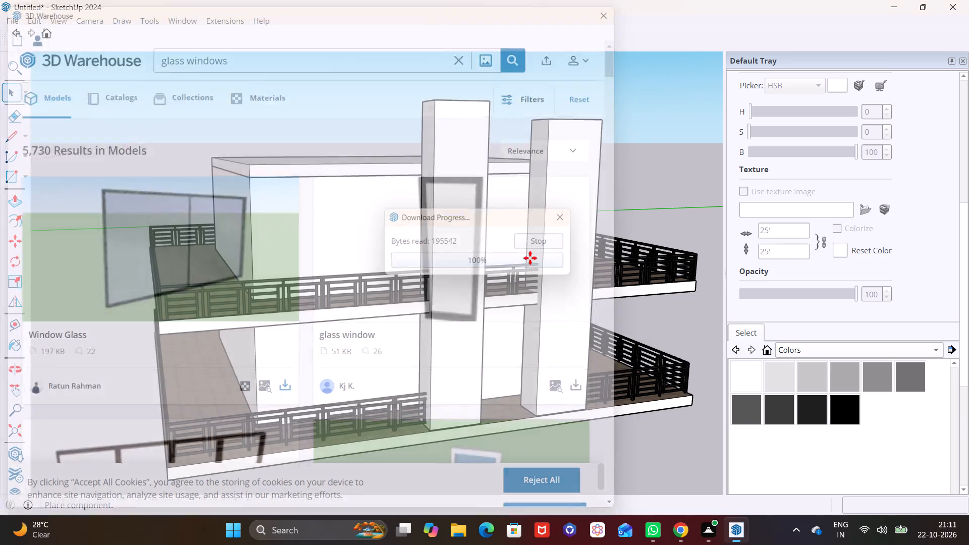
scroll(317, 244, up, 5)
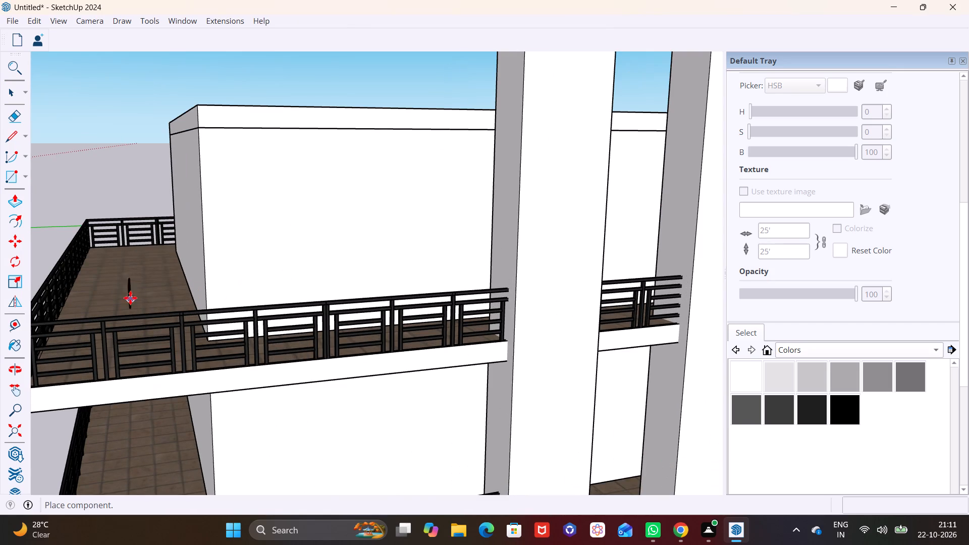
click(128, 293)
Rotate the placed window about 90 degrees on the floor plane so it runs parallel to the front wall.
middle_drag(151, 290, 181, 354)
scroll(176, 359, up, 2)
middle_drag(176, 367, 212, 317)
scroll(176, 367, up, 1)
click(18, 262)
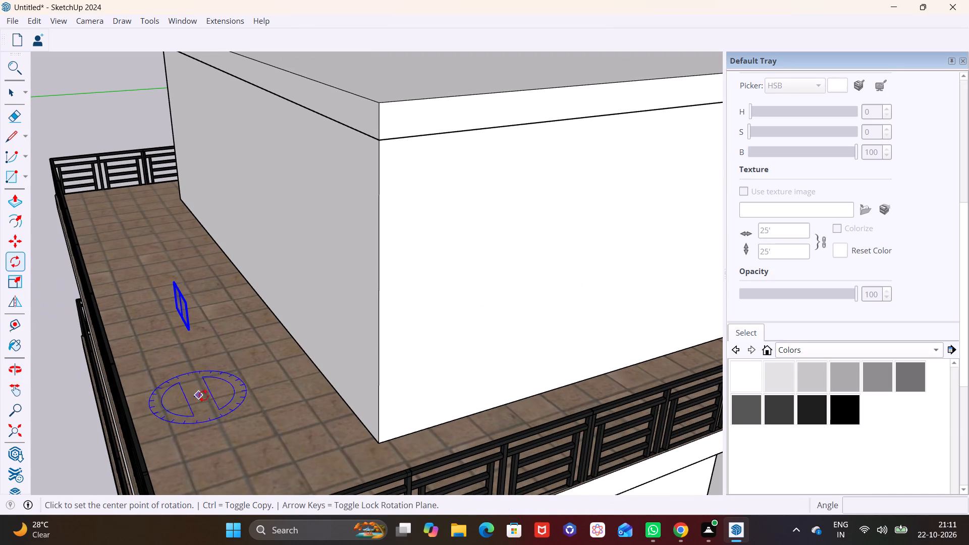
click(205, 392)
click(266, 374)
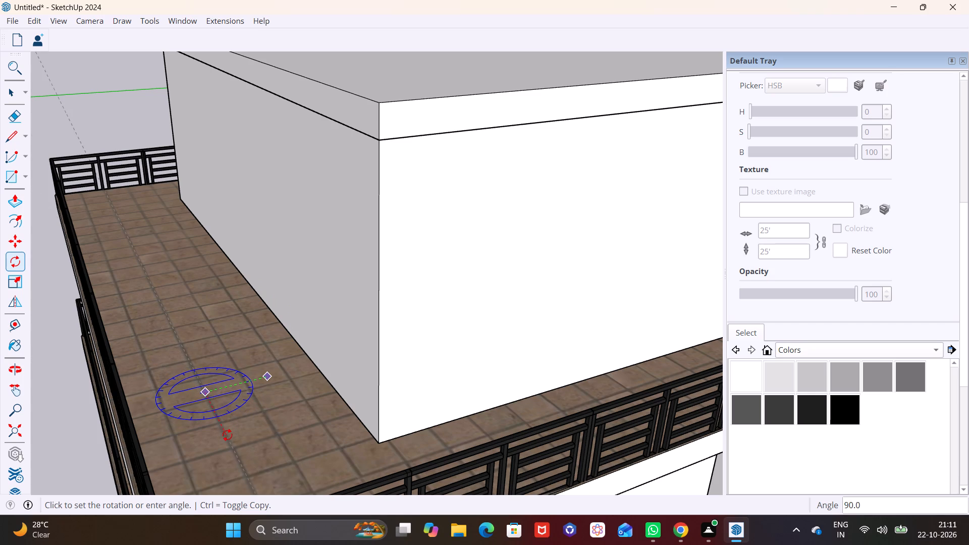
click(146, 272)
Move the window about 17' 6" onto the upper storey's front wall, between the side corner and the first tall pillar.
key(m)
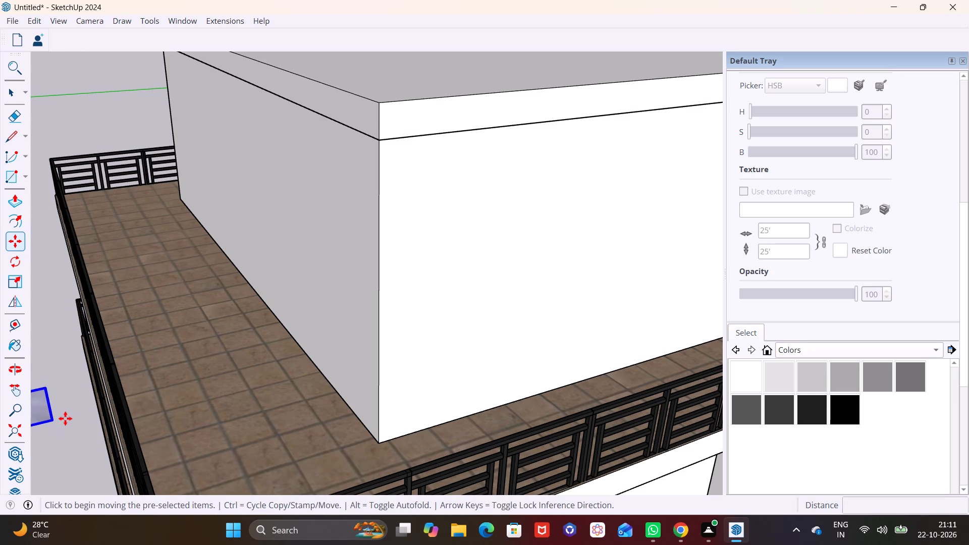
drag(58, 421, 69, 419)
shift+middle_drag(473, 345, 167, 433)
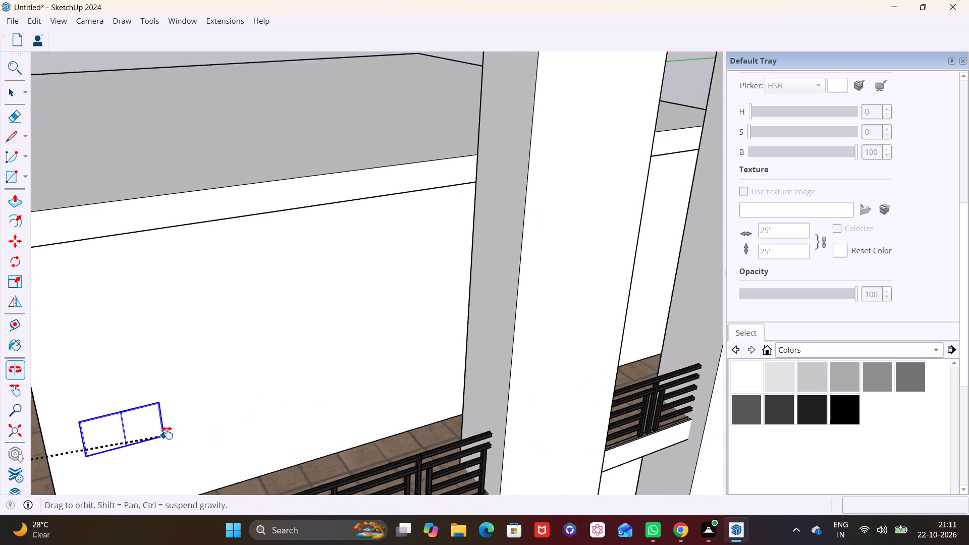
shift+middle_drag(167, 433, 200, 403)
click(266, 338)
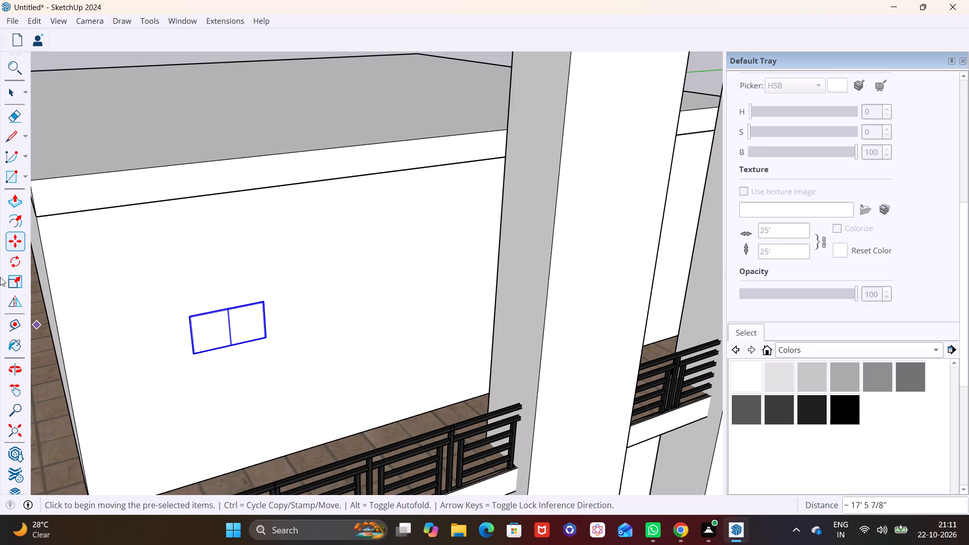
Scale the window up uniformly from its lower corner by about 2.28.
click(10, 280)
click(271, 338)
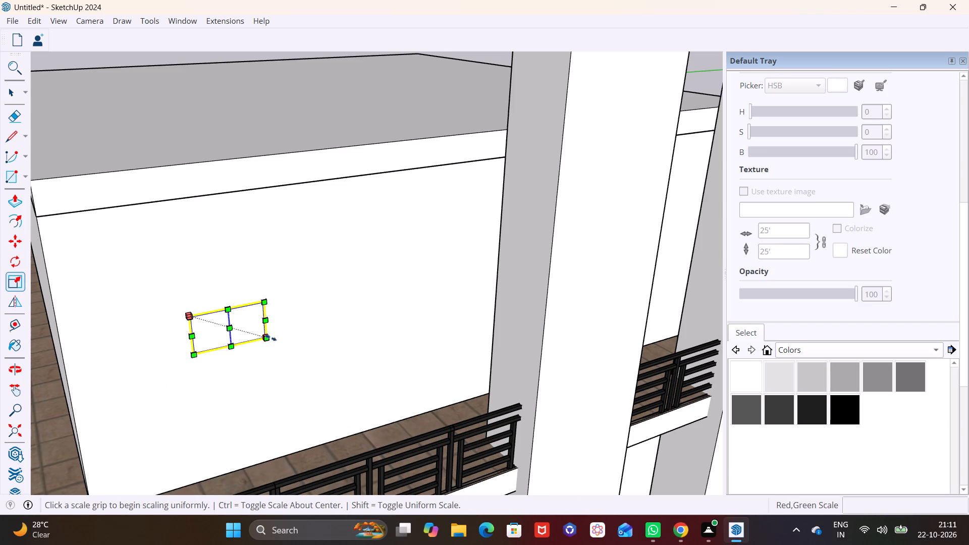
click(338, 429)
Stretch the window's width toward the building's side corner by a factor of about 1.63.
click(194, 361)
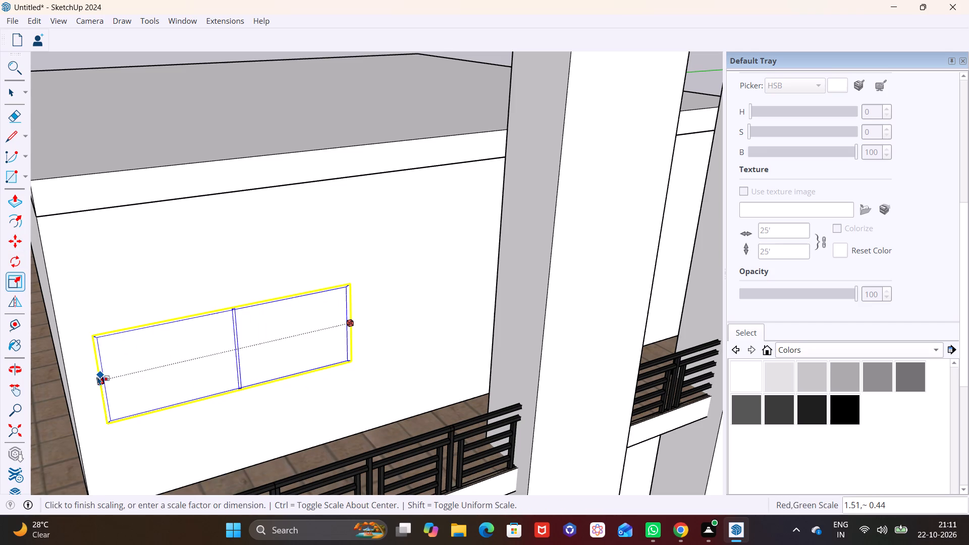
drag(71, 381, 76, 382)
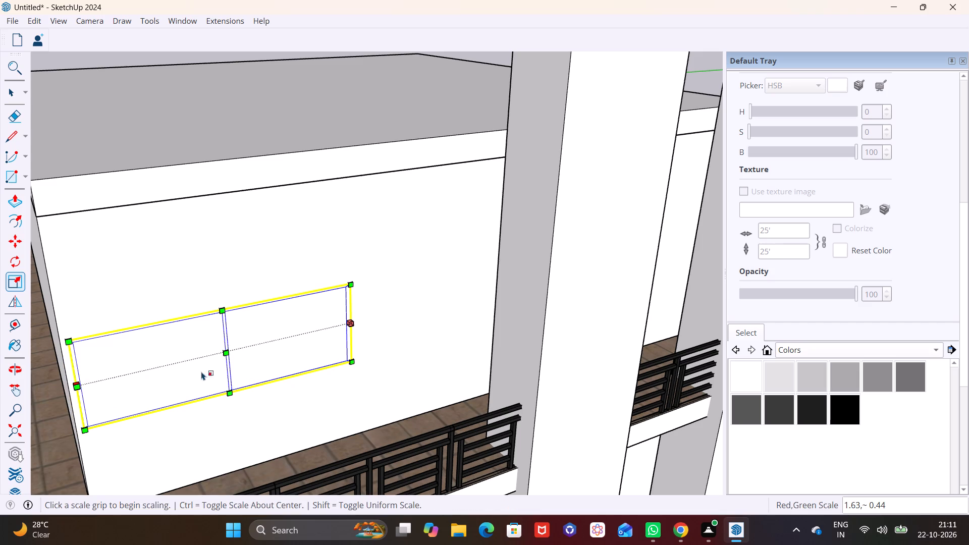
Stretch the window's height by about 2.05 down to the tiled floor, and extend its top edge up to the roof slab.
middle_drag(263, 359, 220, 295)
scroll(244, 293, up, 1)
middle_drag(244, 293, 177, 394)
scroll(221, 318, up, 3)
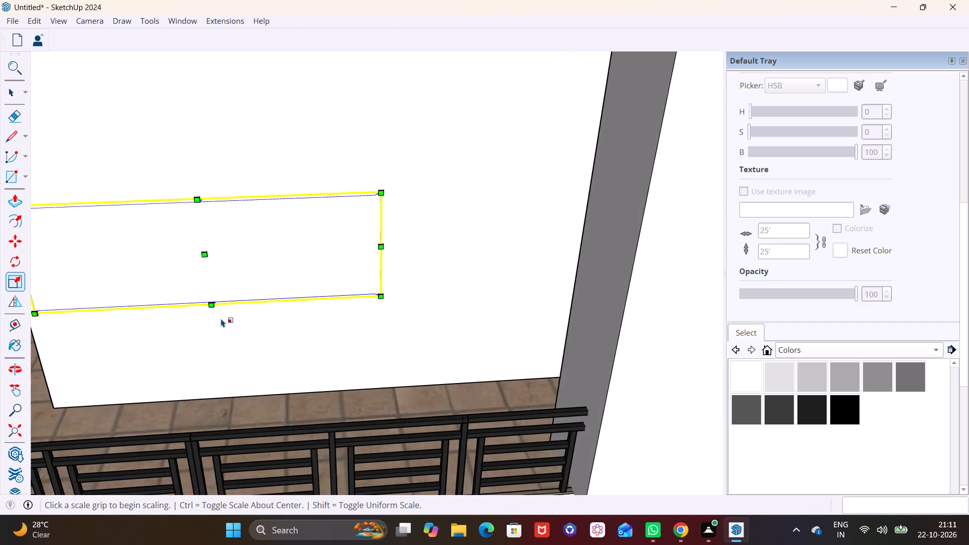
scroll(245, 320, down, 8)
middle_drag(262, 330, 402, 314)
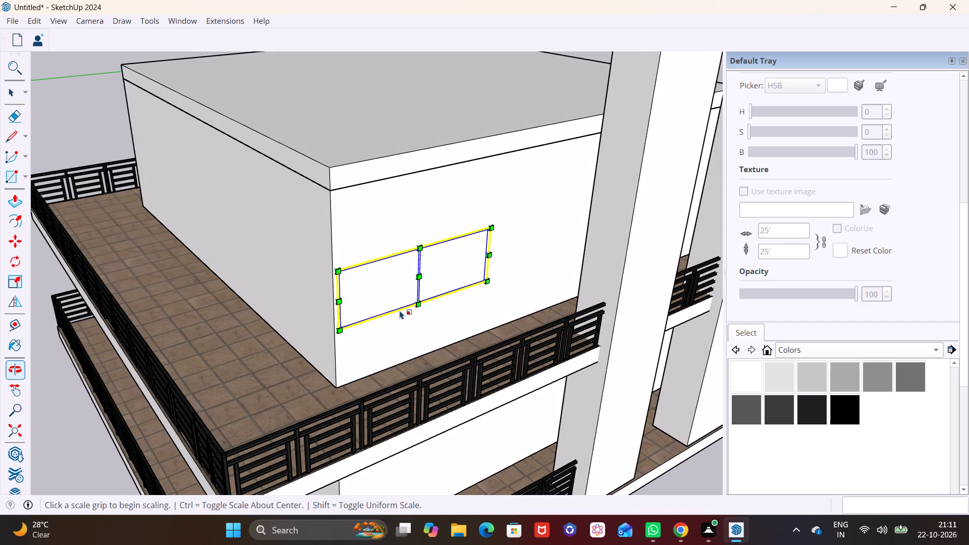
click(418, 305)
click(418, 354)
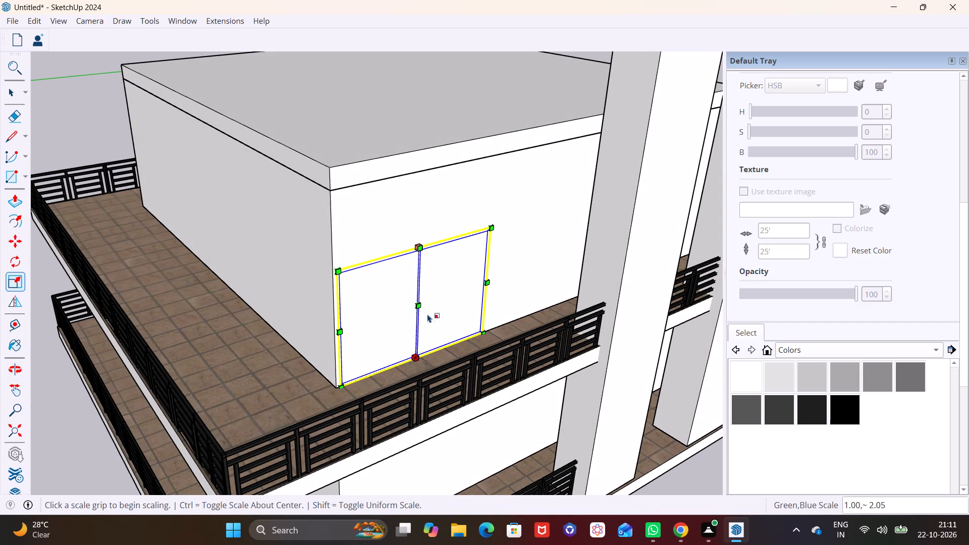
click(415, 246)
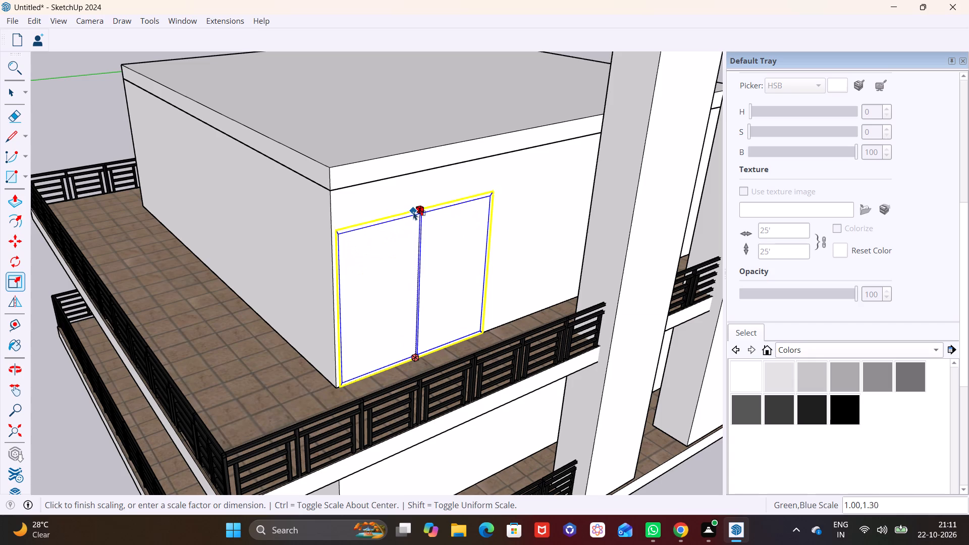
click(402, 179)
Widen the window toward the first tall pillar by a factor of about 1.23.
middle_drag(444, 269, 361, 302)
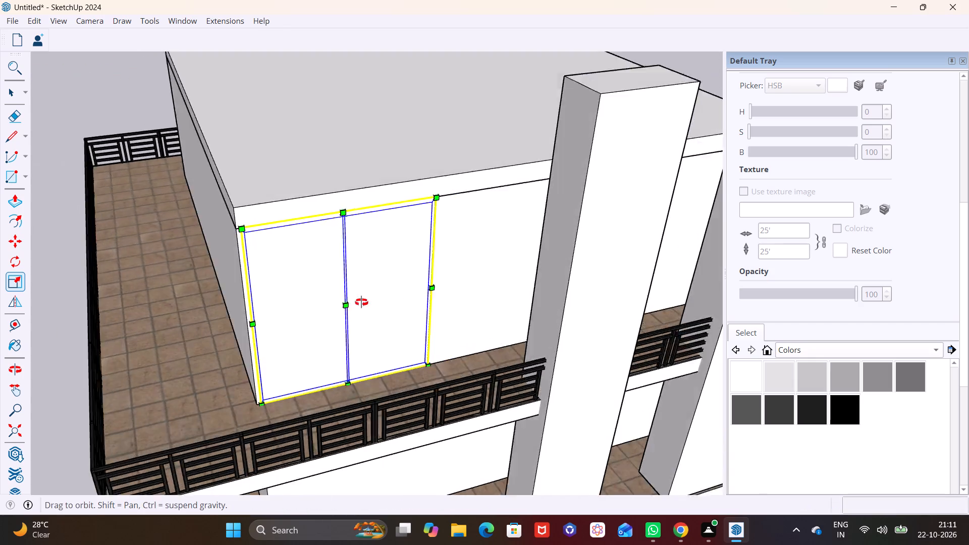
middle_drag(361, 302, 285, 305)
scroll(348, 296, up, 5)
click(349, 297)
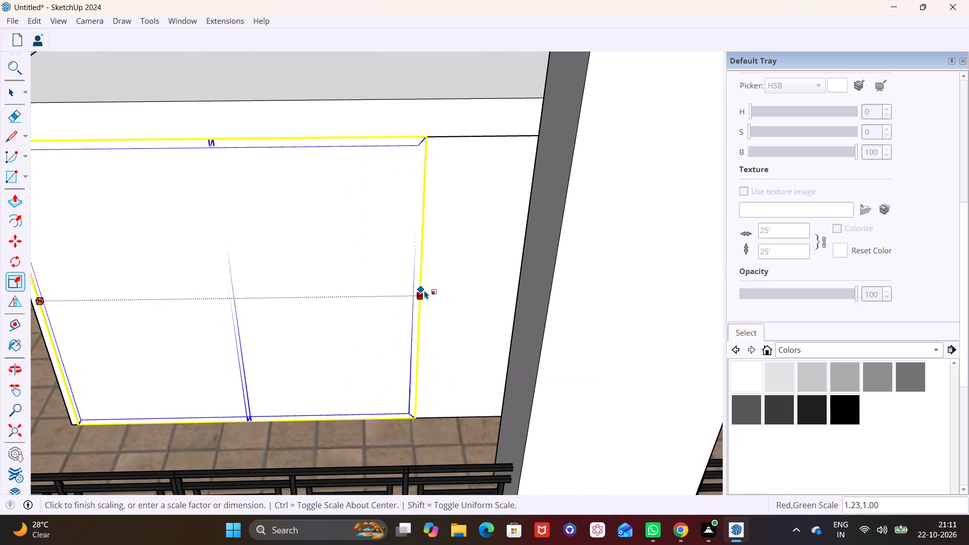
click(430, 290)
Move the window a few inches outward from the upper front wall so it stands proud of the wall face.
key(space)
click(340, 351)
middle_drag(273, 360, 553, 356)
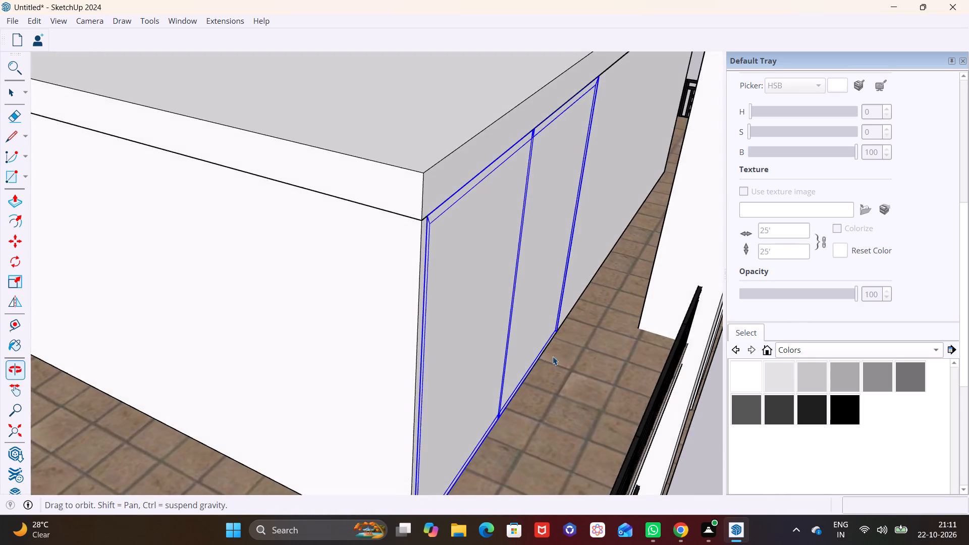
shift+middle_drag(540, 356, 451, 253)
click(294, 389)
key(m)
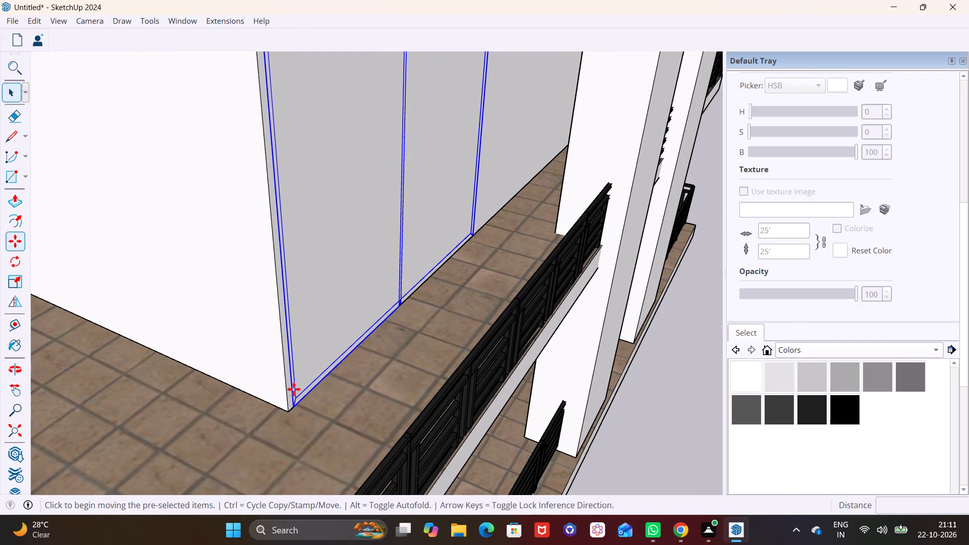
click(294, 402)
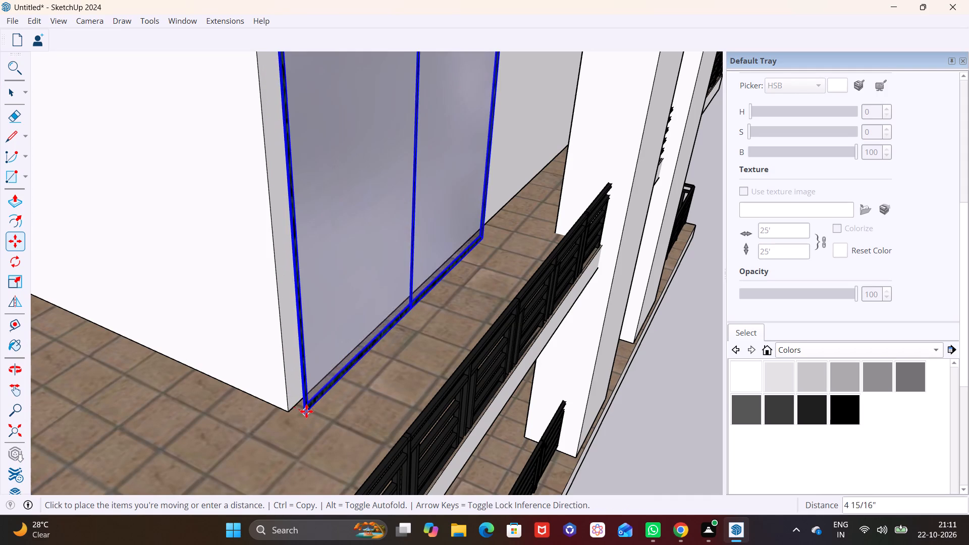
click(302, 414)
key(space)
click(334, 411)
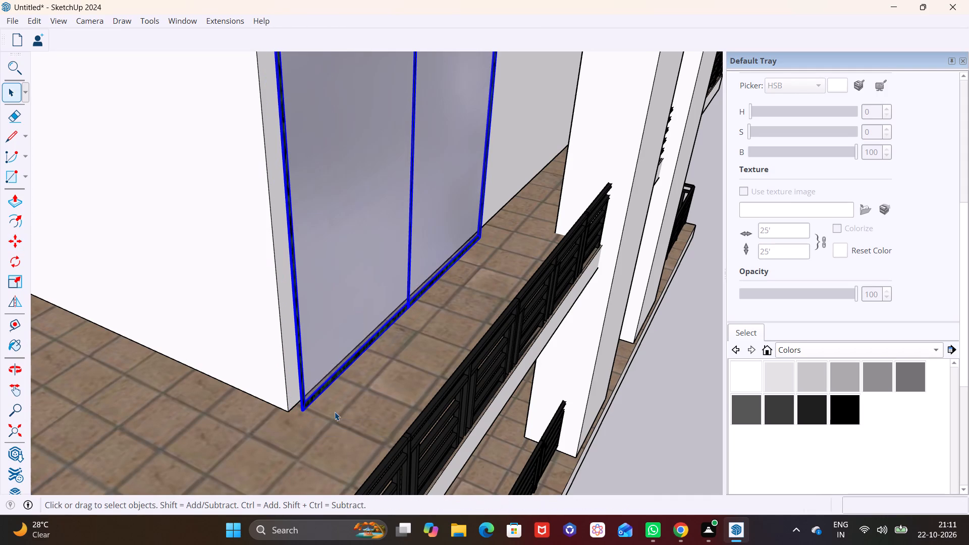
Examine the fitted window and the building's front from several angles.
scroll(348, 397, down, 1)
middle_drag(343, 408, 217, 385)
scroll(296, 322, down, 6)
middle_drag(272, 292, 276, 249)
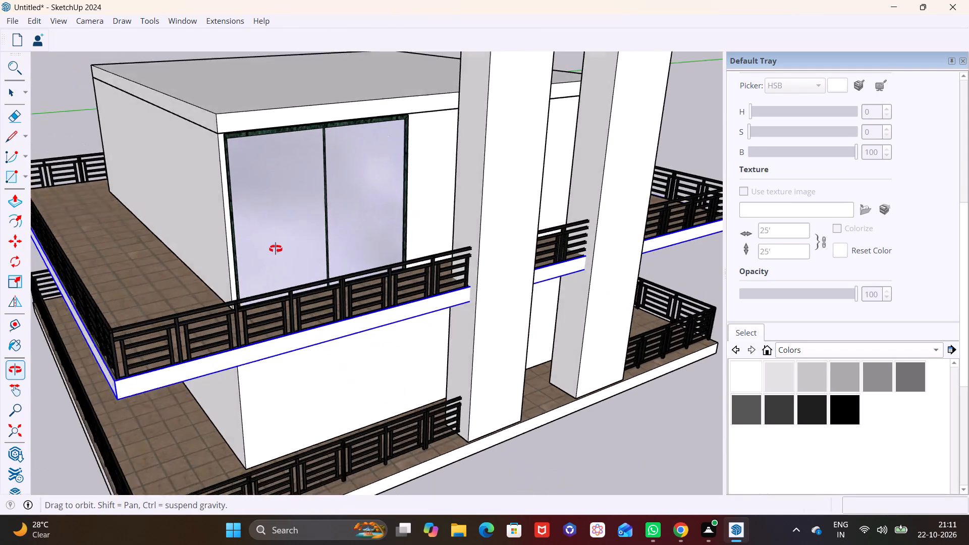
middle_drag(276, 249, 283, 210)
scroll(308, 201, down, 2)
shift+middle_drag(308, 220, 336, 303)
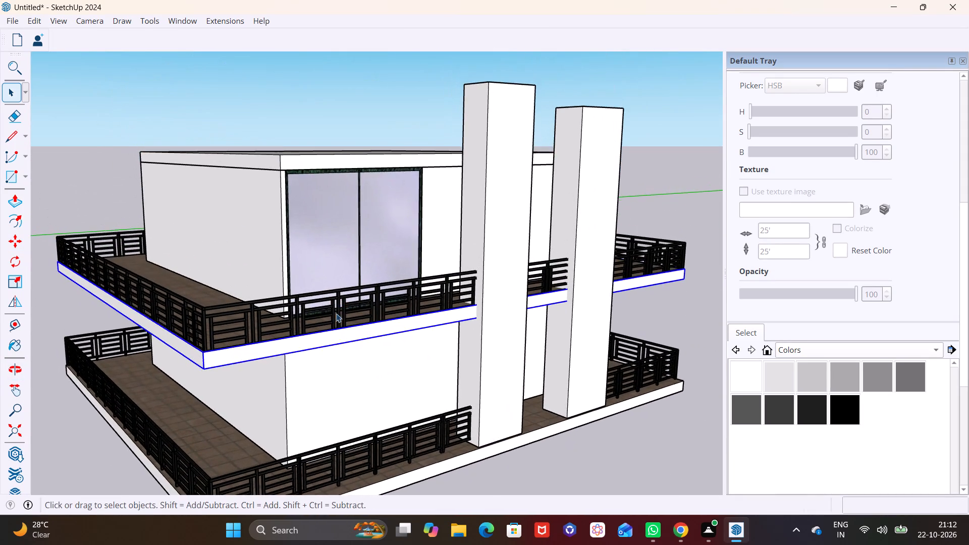
scroll(343, 313, down, 2)
middle_drag(342, 333, 313, 325)
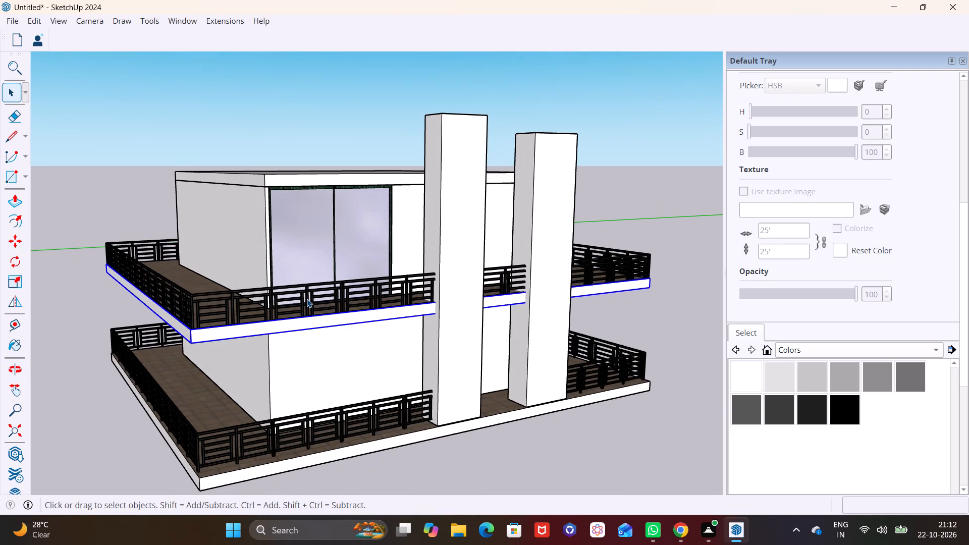
middle_drag(307, 299, 283, 295)
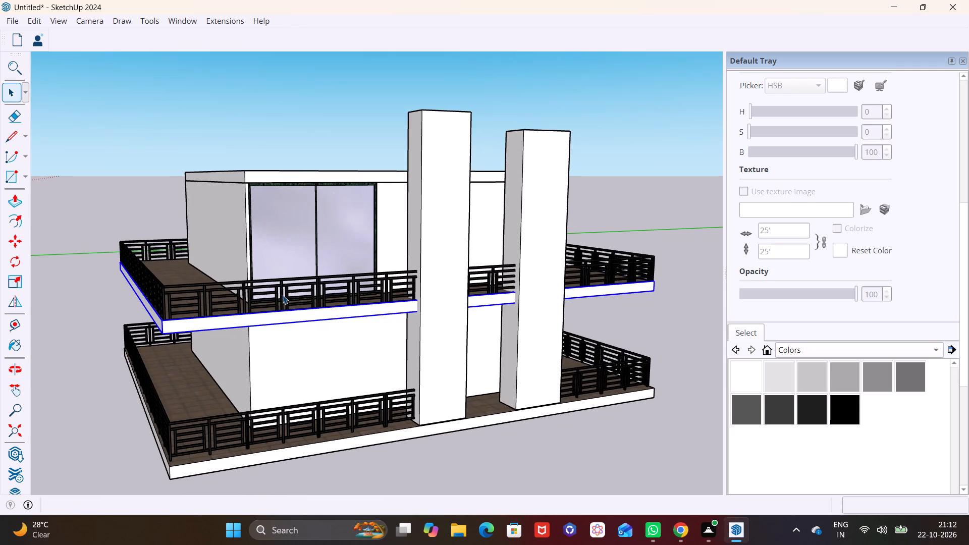
middle_drag(296, 297, 331, 314)
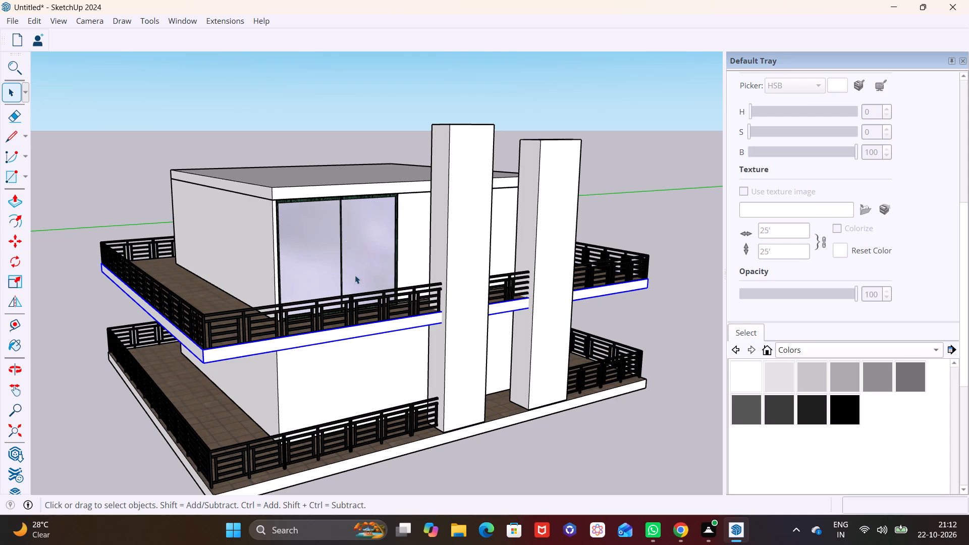
Move the window about 1' along the upper front wall, away from the building's side corner.
middle_drag(337, 234, 295, 250)
middle_drag(295, 248, 267, 320)
middle_drag(267, 320, 260, 283)
scroll(283, 292, up, 6)
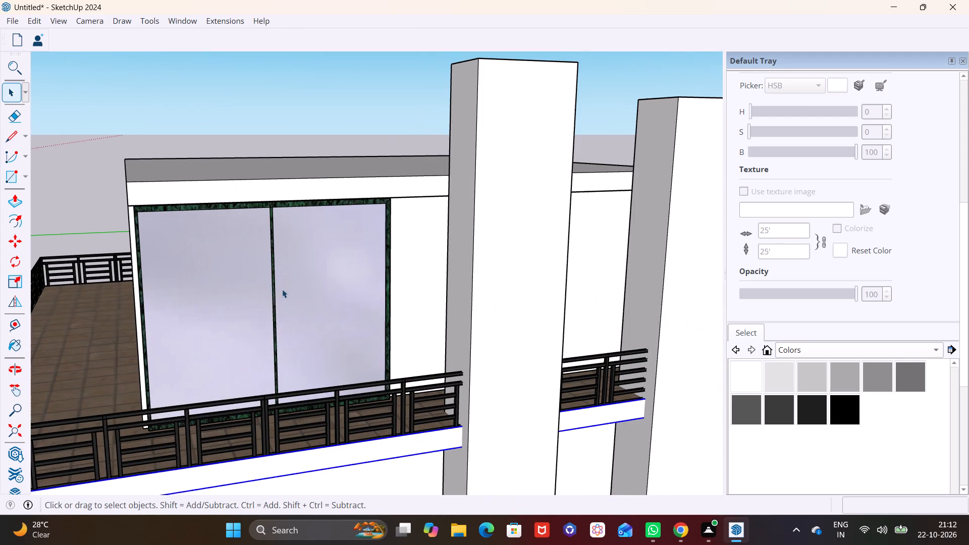
click(272, 277)
key(m)
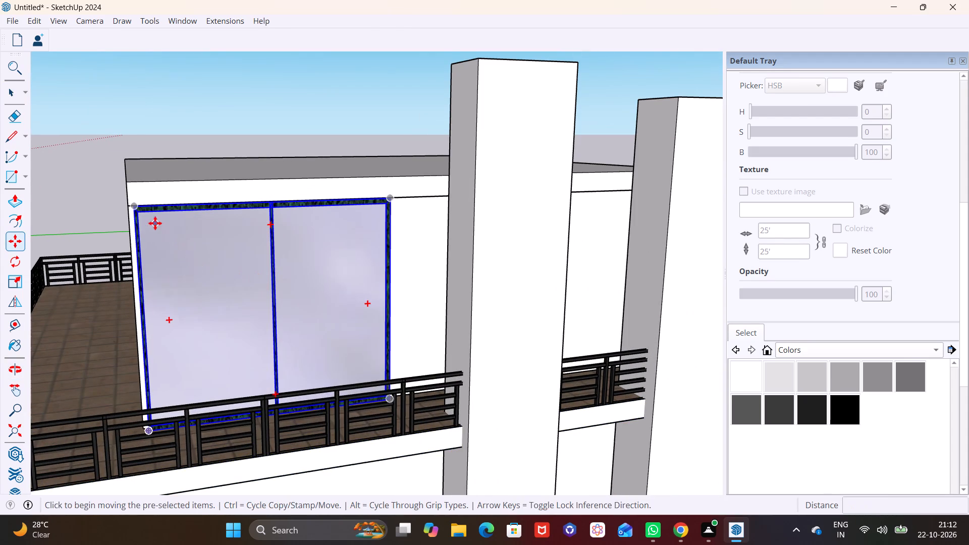
click(138, 209)
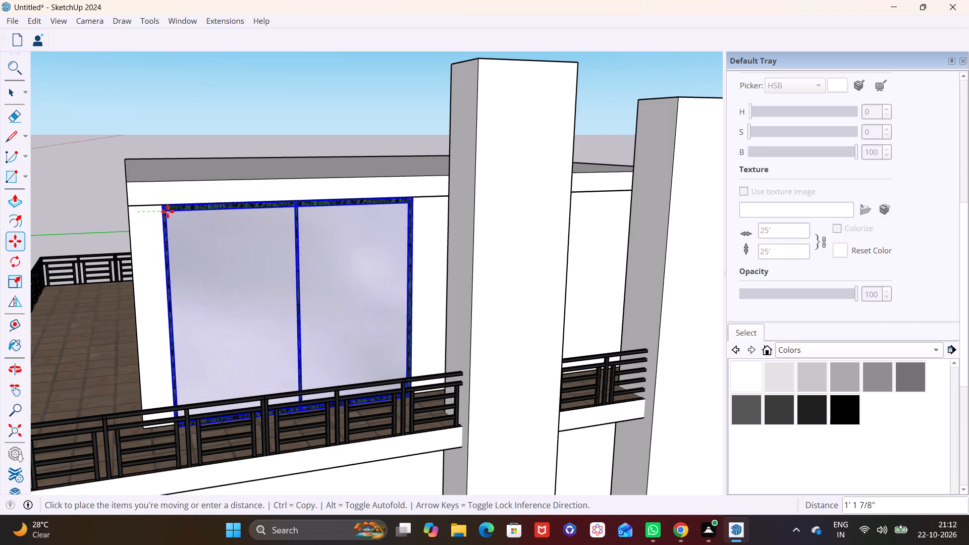
click(164, 211)
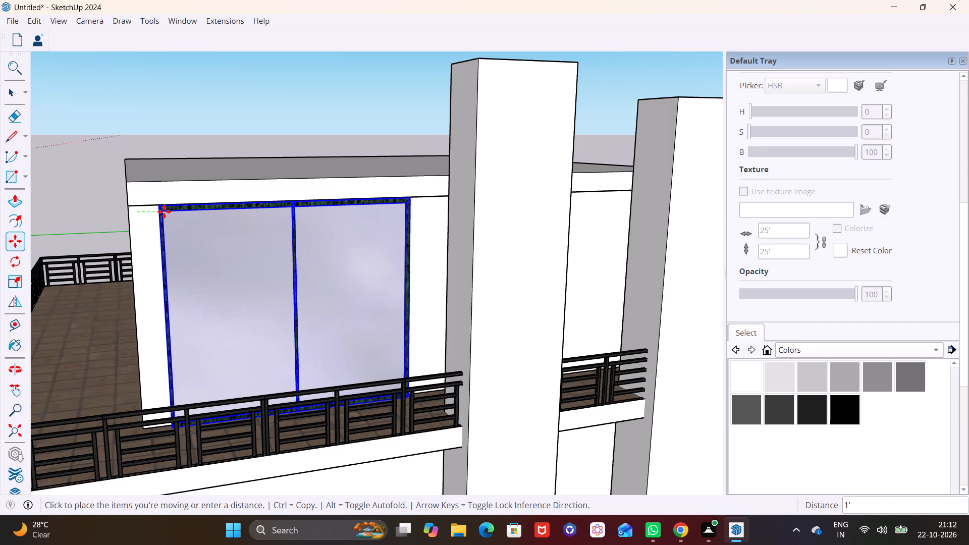
key(space)
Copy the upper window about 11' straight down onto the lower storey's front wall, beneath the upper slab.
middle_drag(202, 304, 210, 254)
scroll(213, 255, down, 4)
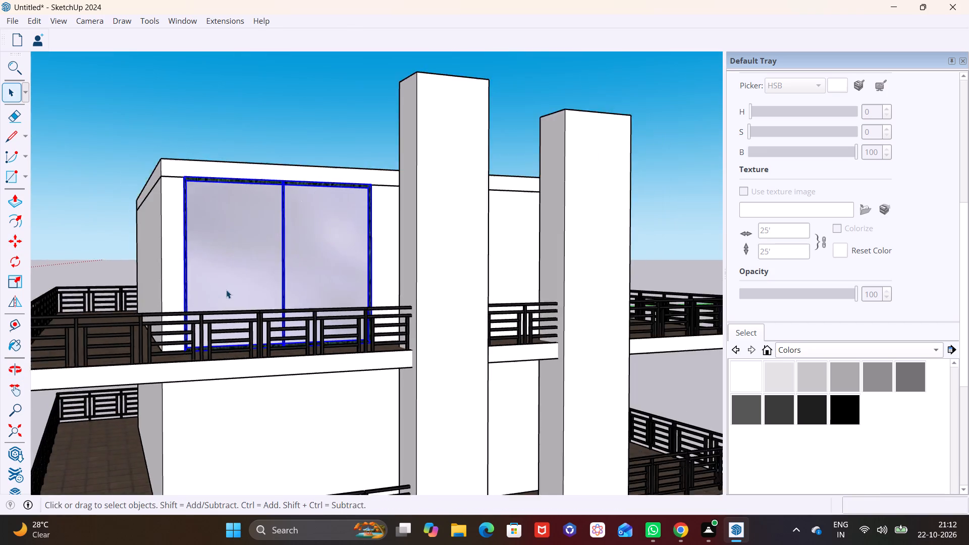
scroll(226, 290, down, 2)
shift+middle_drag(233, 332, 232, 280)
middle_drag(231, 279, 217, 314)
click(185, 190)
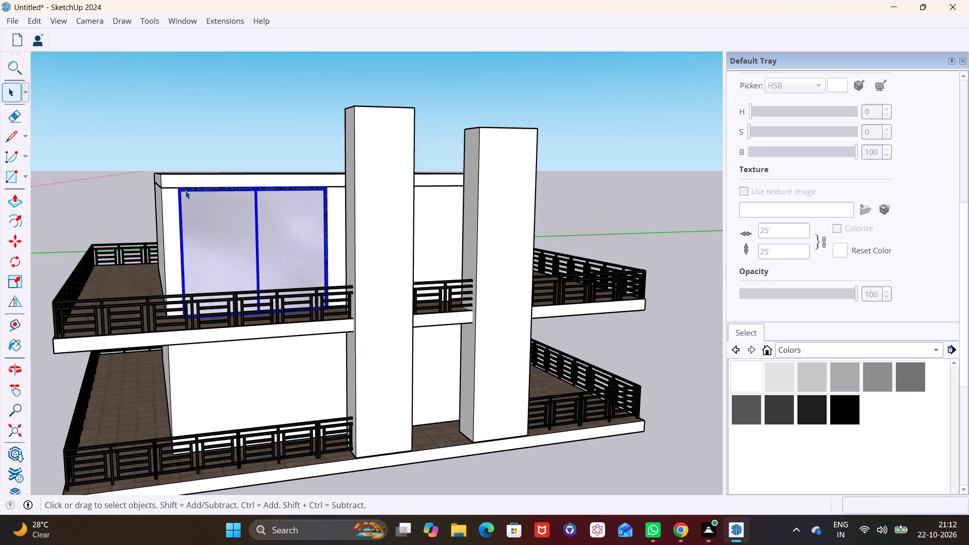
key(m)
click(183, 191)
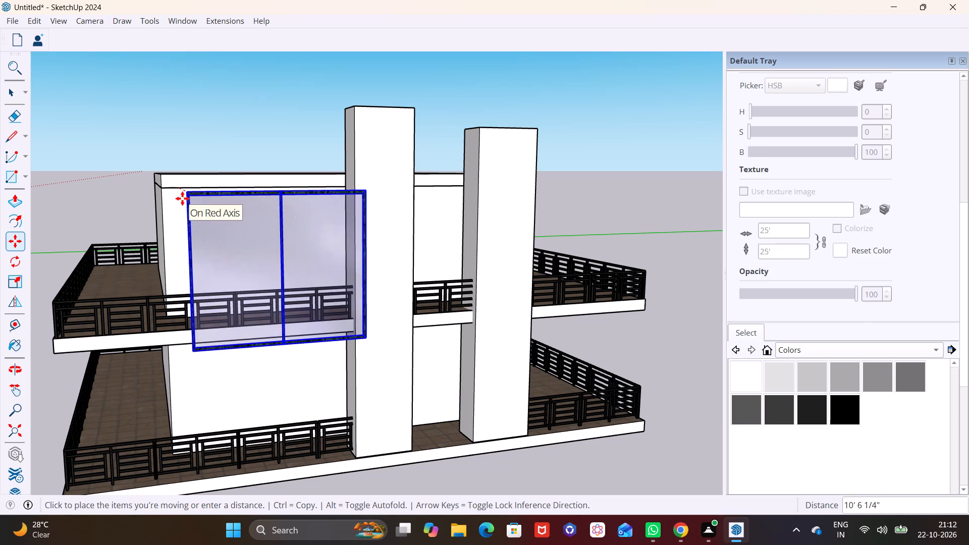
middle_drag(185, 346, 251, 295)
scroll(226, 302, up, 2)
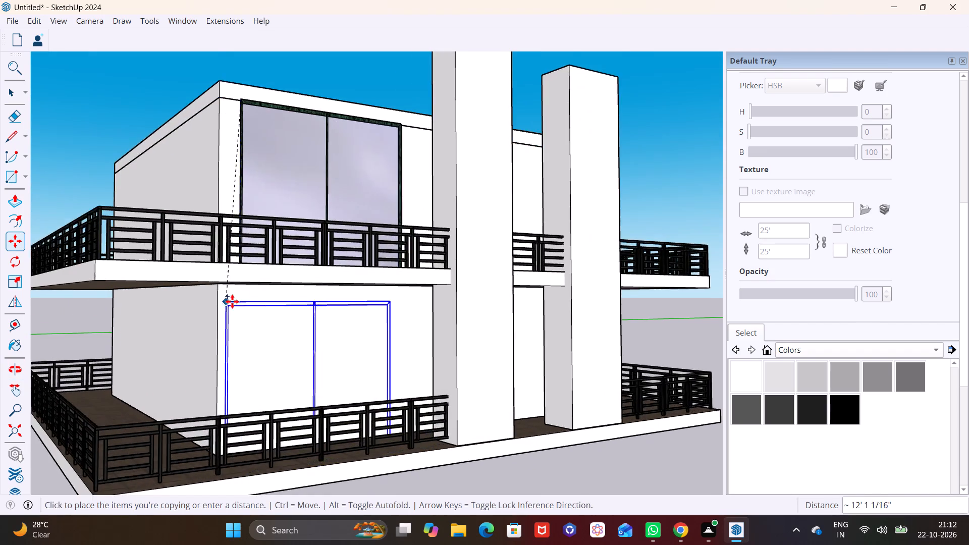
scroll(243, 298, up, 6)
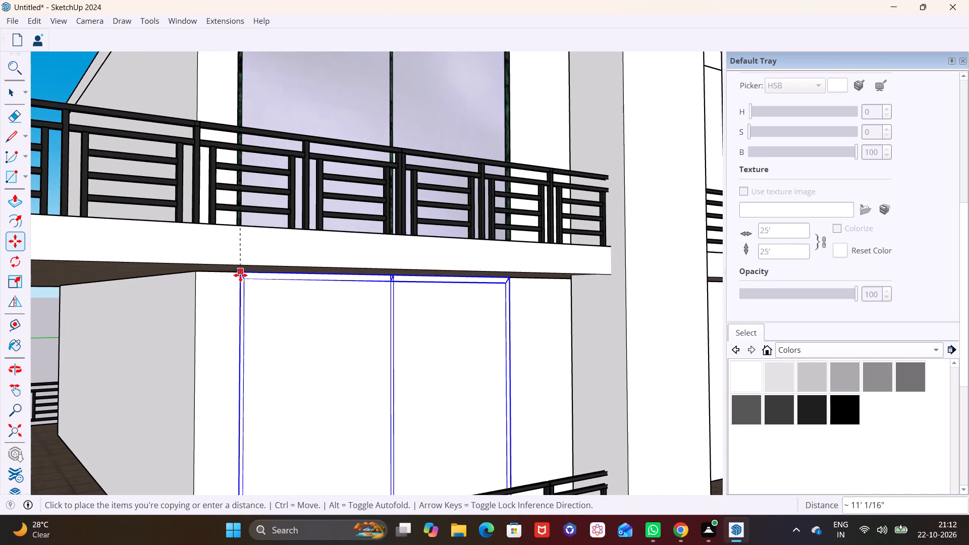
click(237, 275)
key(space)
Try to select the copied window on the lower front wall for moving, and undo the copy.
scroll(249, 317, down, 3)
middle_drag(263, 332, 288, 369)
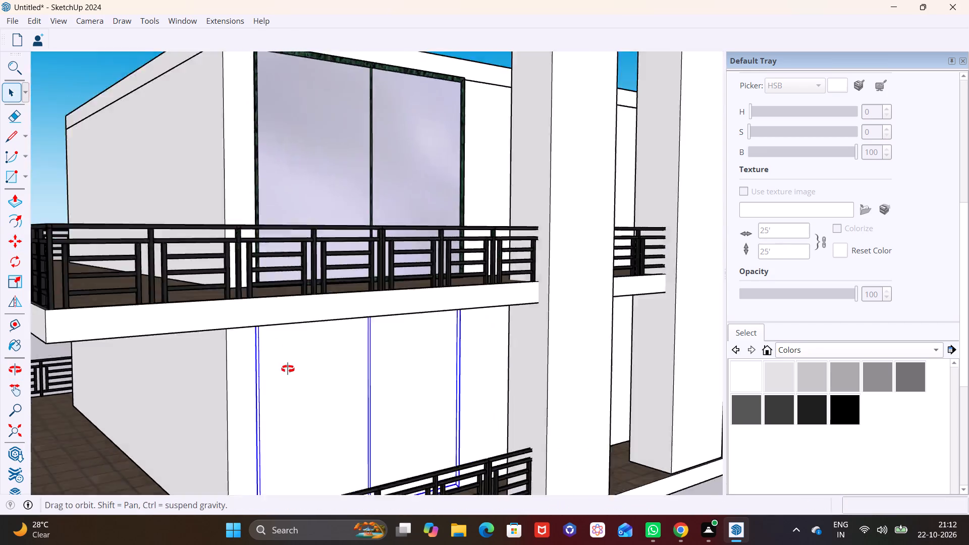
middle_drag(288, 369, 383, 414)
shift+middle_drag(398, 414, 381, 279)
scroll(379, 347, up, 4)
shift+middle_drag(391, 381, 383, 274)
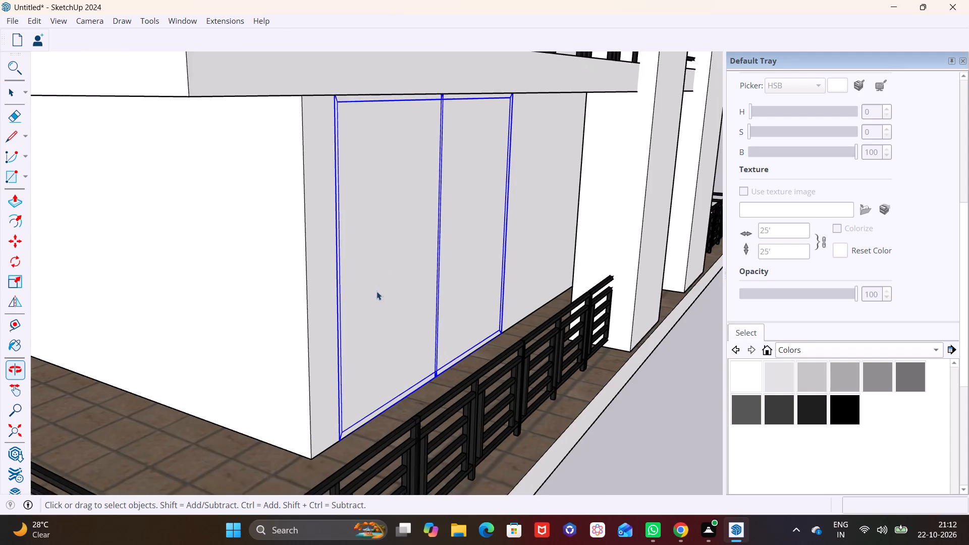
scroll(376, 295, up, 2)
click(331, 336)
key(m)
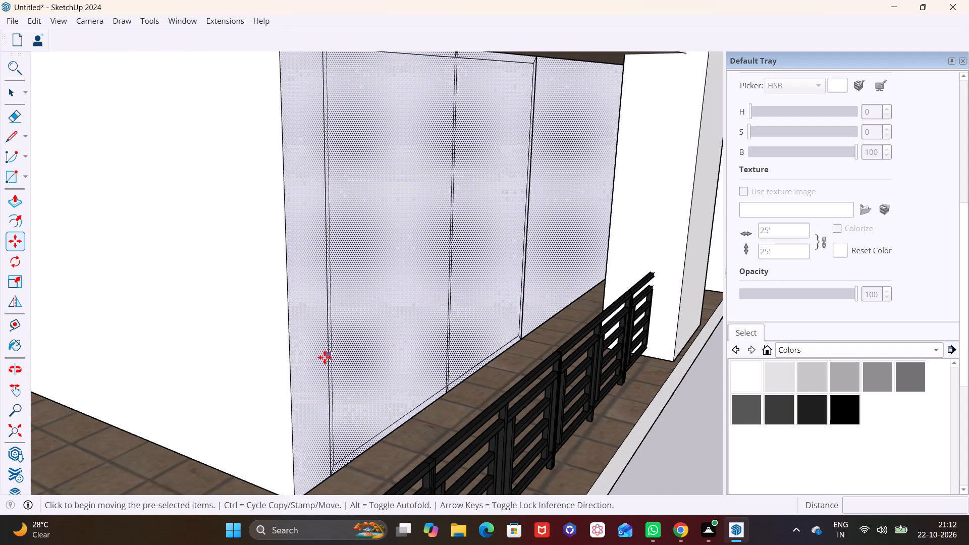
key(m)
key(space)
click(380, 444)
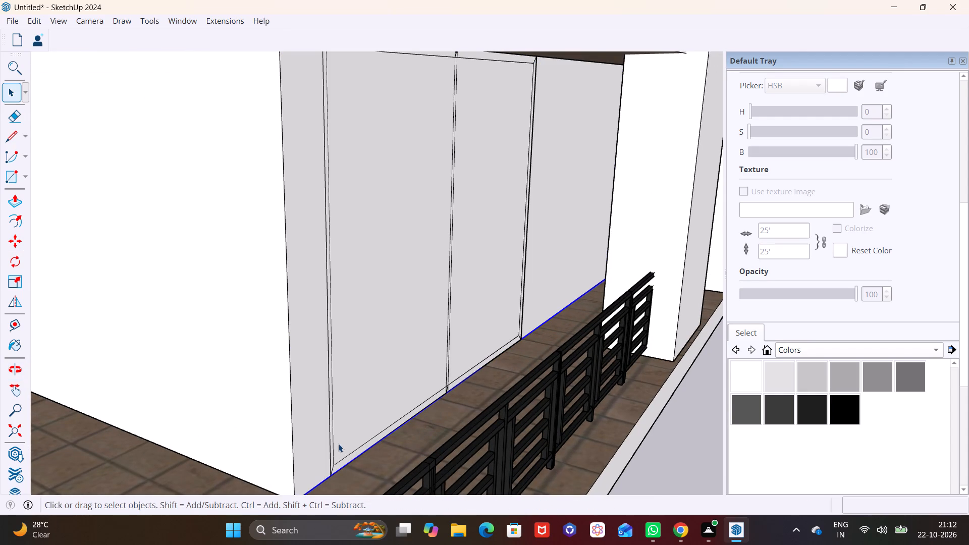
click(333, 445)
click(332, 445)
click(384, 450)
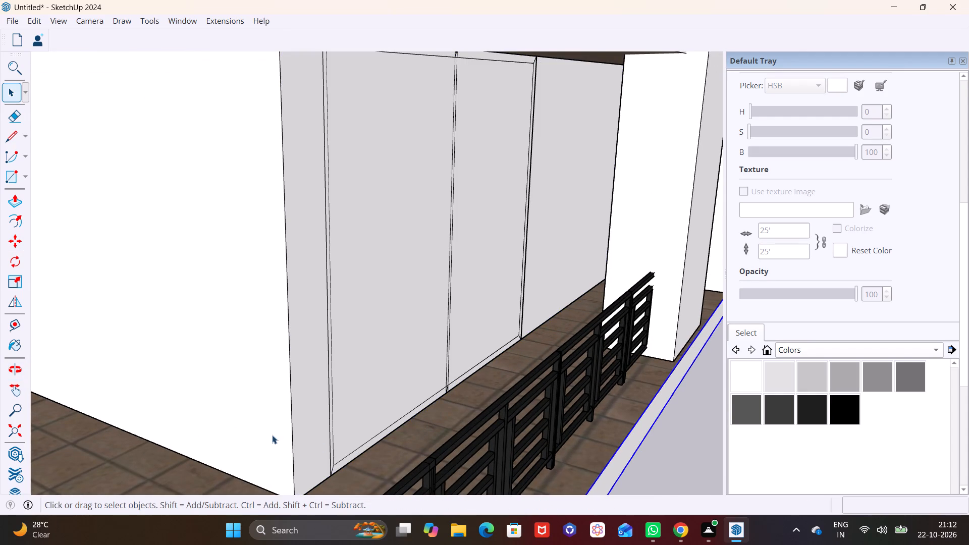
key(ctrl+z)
Copy the upper front window about 12' 4" down onto the lower storey's front wall, beneath the upper slab.
scroll(301, 336, down, 8)
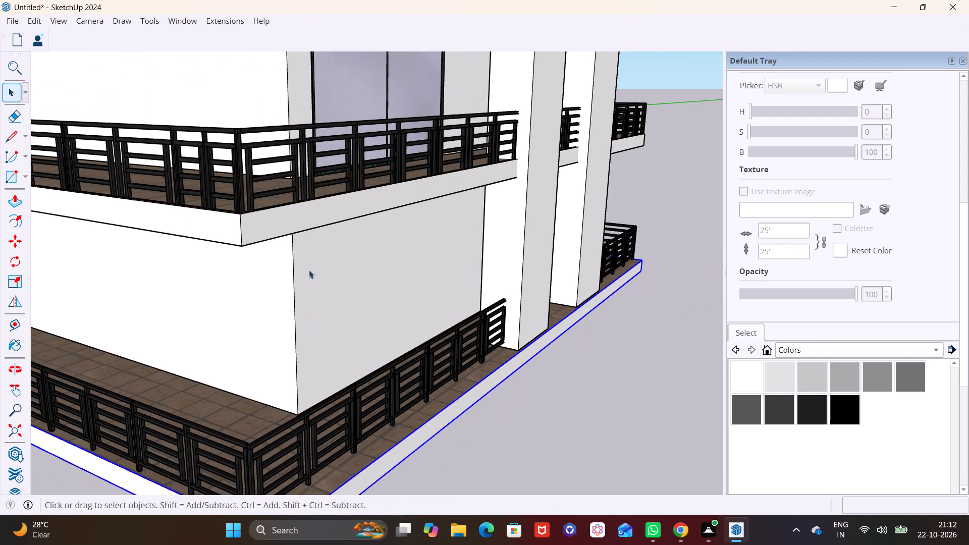
middle_drag(336, 251, 303, 347)
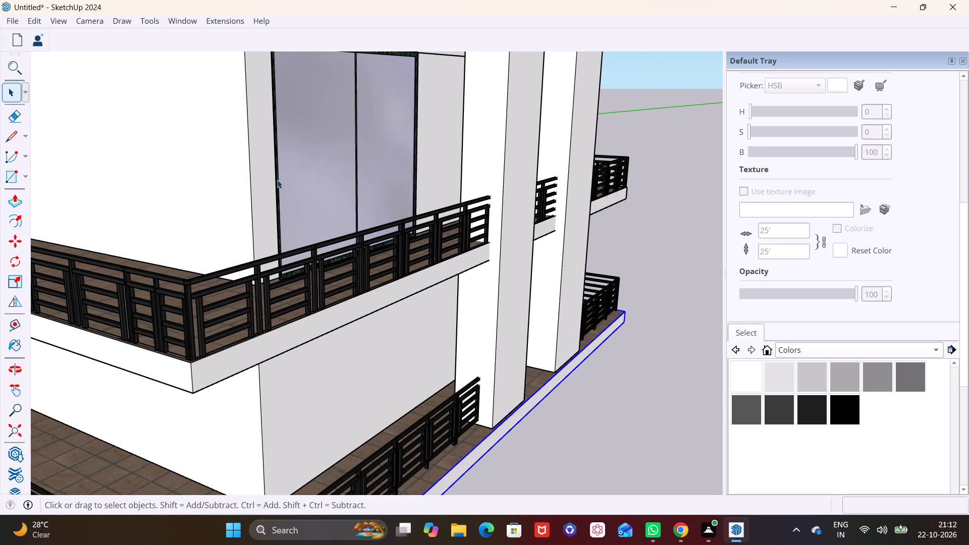
click(277, 180)
key(m)
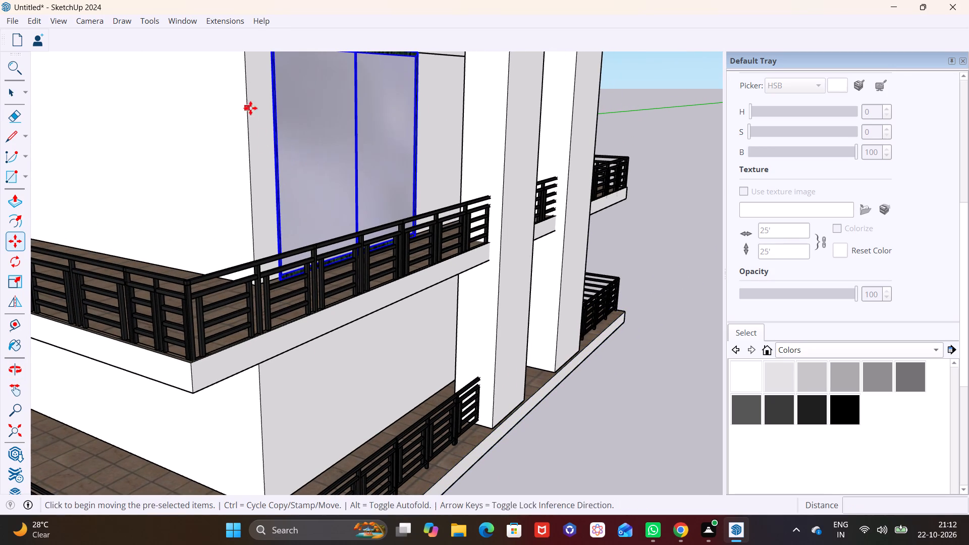
click(419, 57)
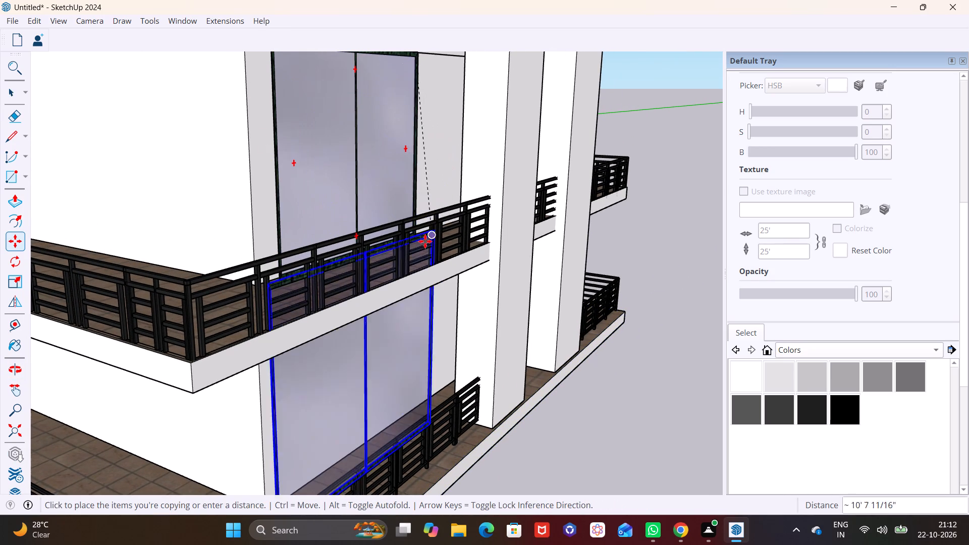
middle_drag(424, 286, 195, 277)
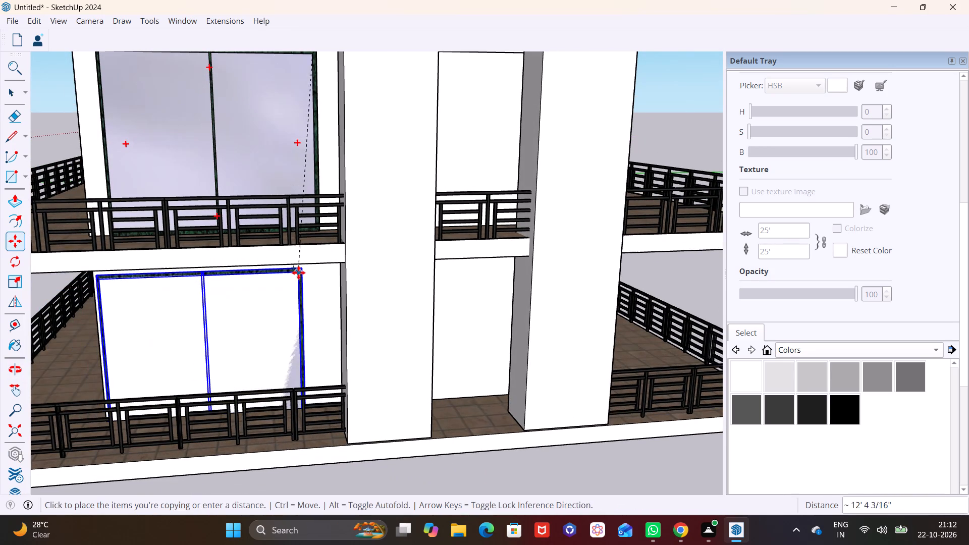
click(298, 272)
Move the copied window about 1' 3 1/2" against the lower front wall, lining it up beneath the upper window.
middle_drag(213, 299, 417, 276)
middle_drag(447, 279, 304, 274)
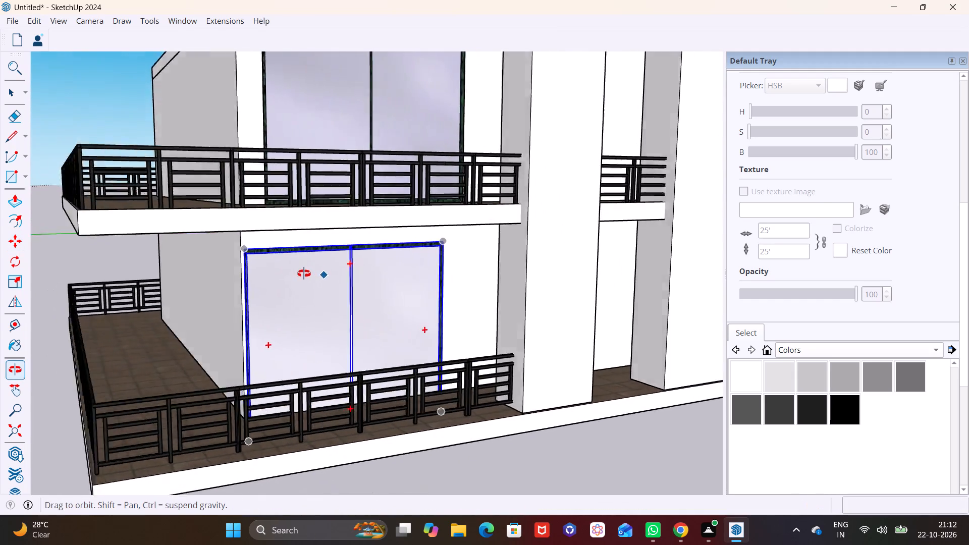
middle_drag(304, 274, 224, 268)
scroll(293, 223, up, 3)
middle_drag(310, 254, 316, 266)
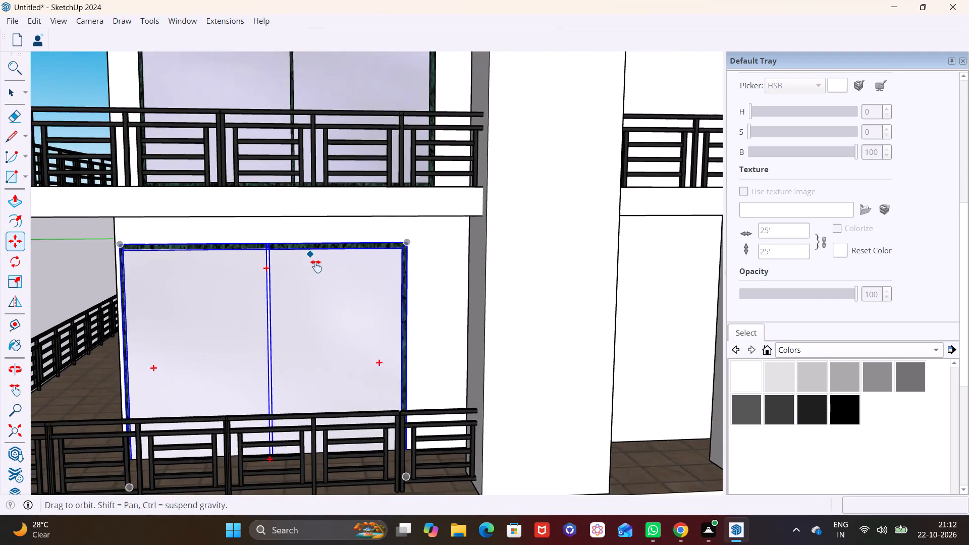
middle_drag(316, 266, 318, 275)
click(415, 261)
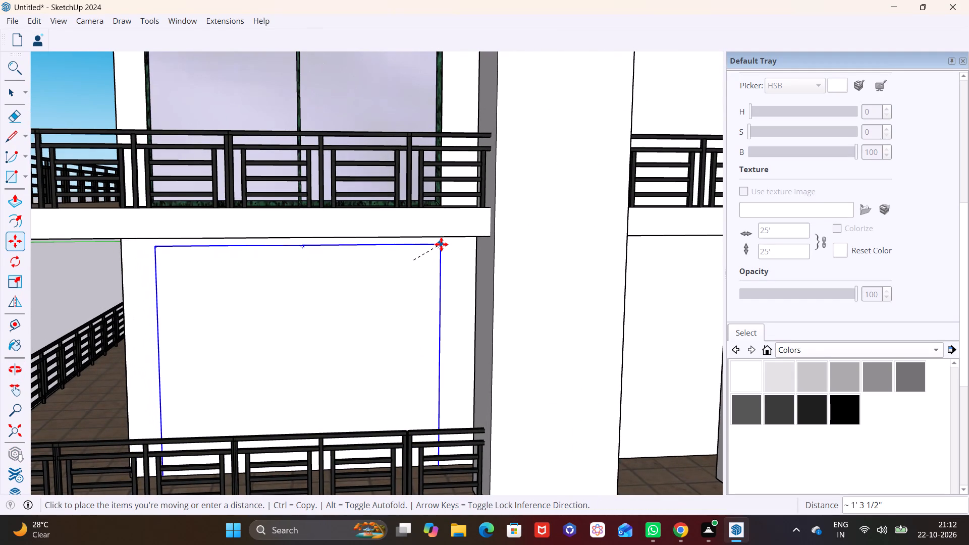
click(441, 244)
Shift the lower window slightly outward from inside the front wall so its frame and glass sit on the wall's face.
scroll(310, 283, up, 1)
middle_drag(310, 288, 459, 324)
shift+middle_drag(447, 336, 415, 233)
middle_drag(190, 368, 245, 377)
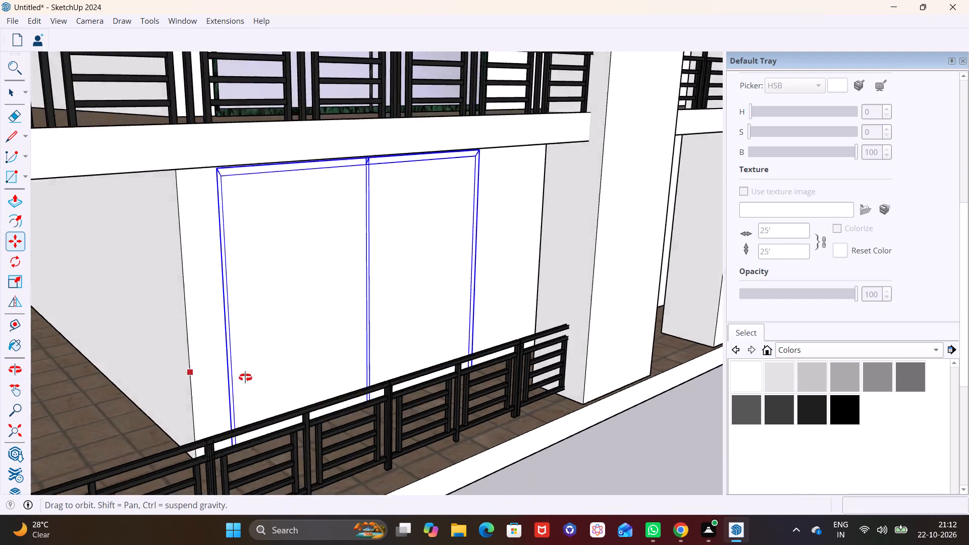
middle_drag(245, 377, 291, 379)
click(288, 483)
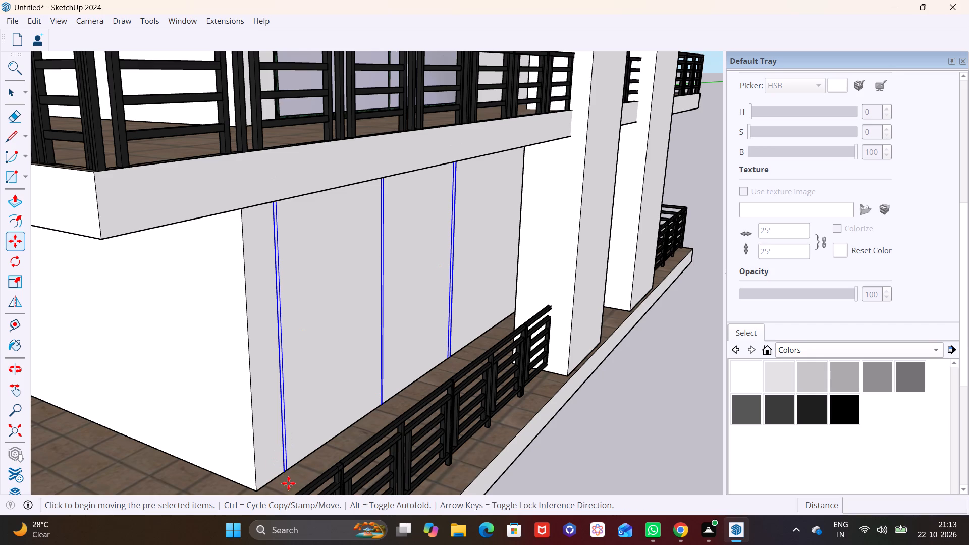
click(290, 484)
key(space)
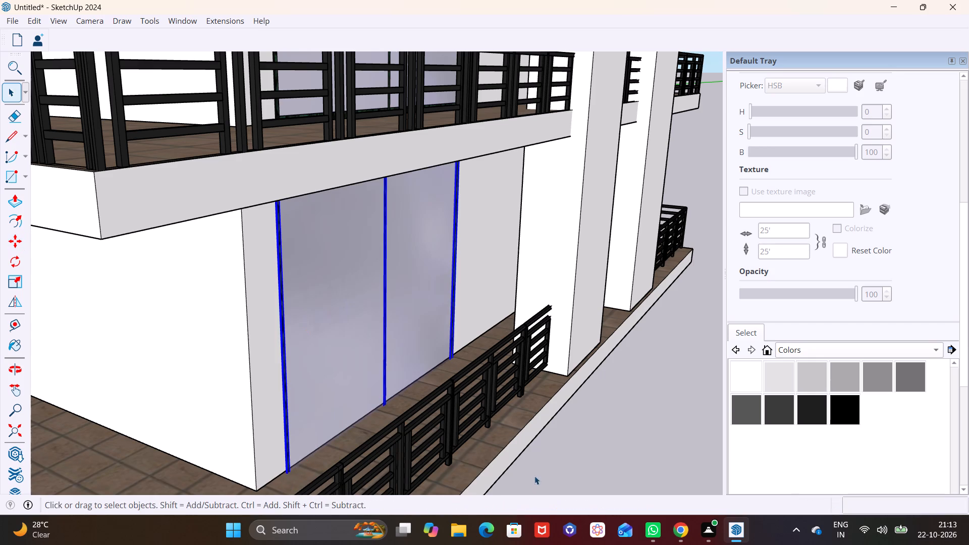
click(534, 476)
Raise the lower window a few inches so its top frame sits just under the upper slab's underside.
middle_drag(535, 449, 418, 401)
shift+middle_drag(370, 353, 366, 435)
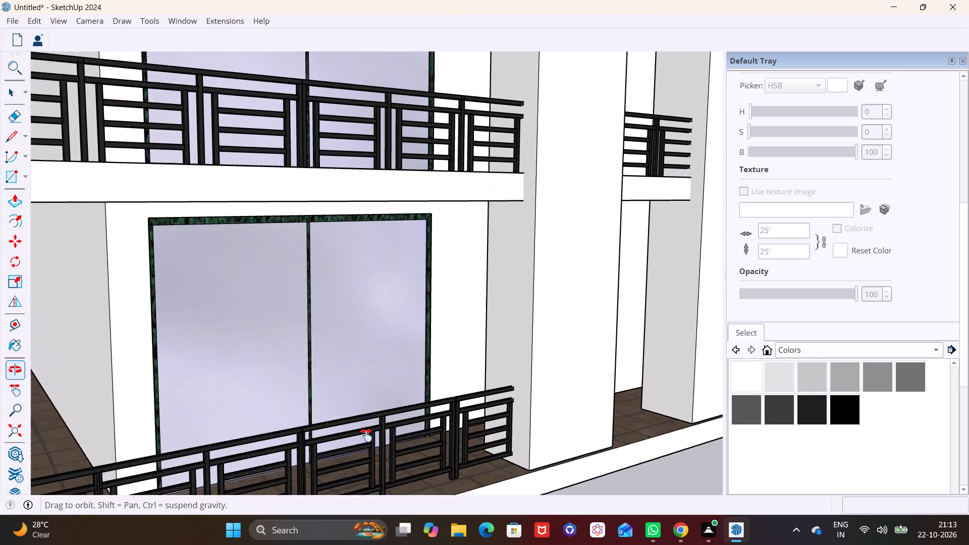
shift+middle_drag(366, 435, 366, 436)
scroll(324, 294, up, 6)
shift+middle_drag(279, 218, 450, 262)
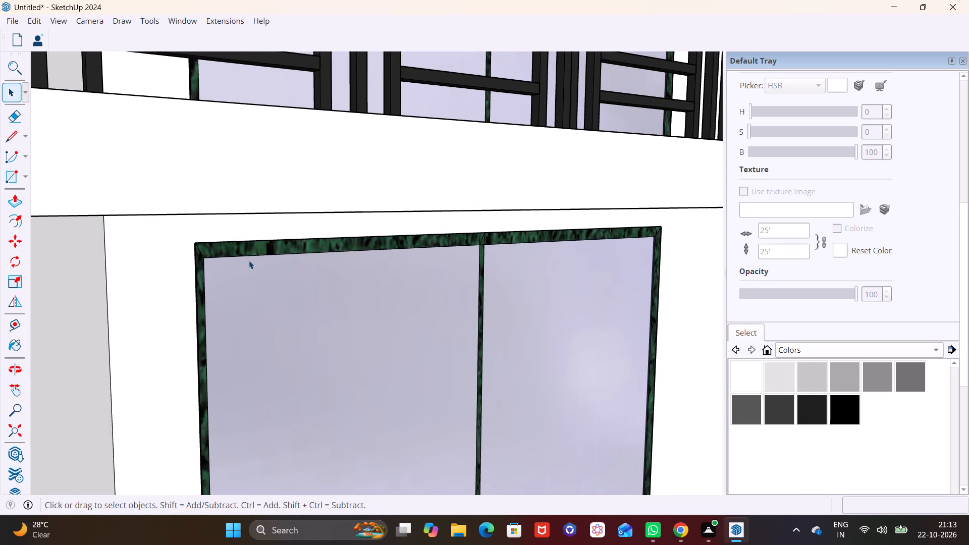
click(250, 251)
key(m)
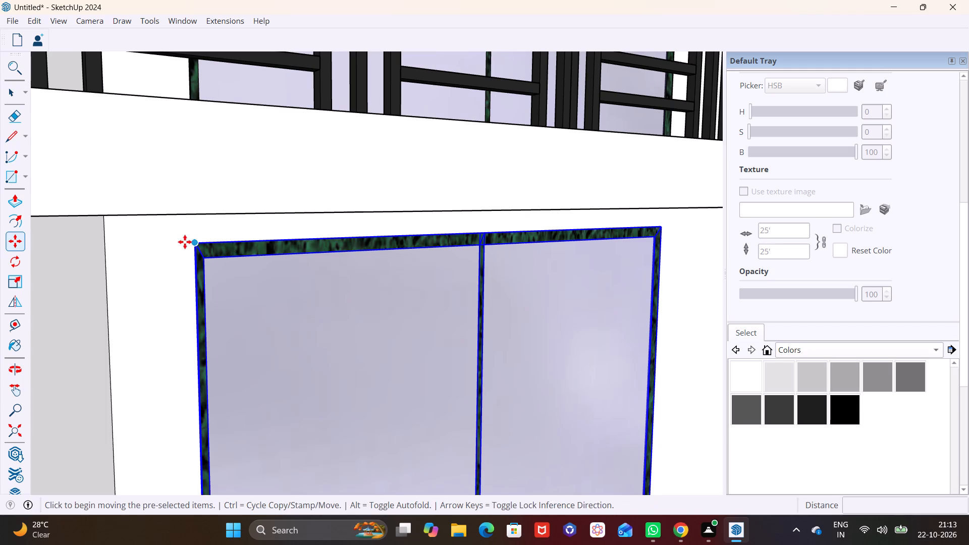
middle_drag(201, 239, 210, 195)
click(193, 245)
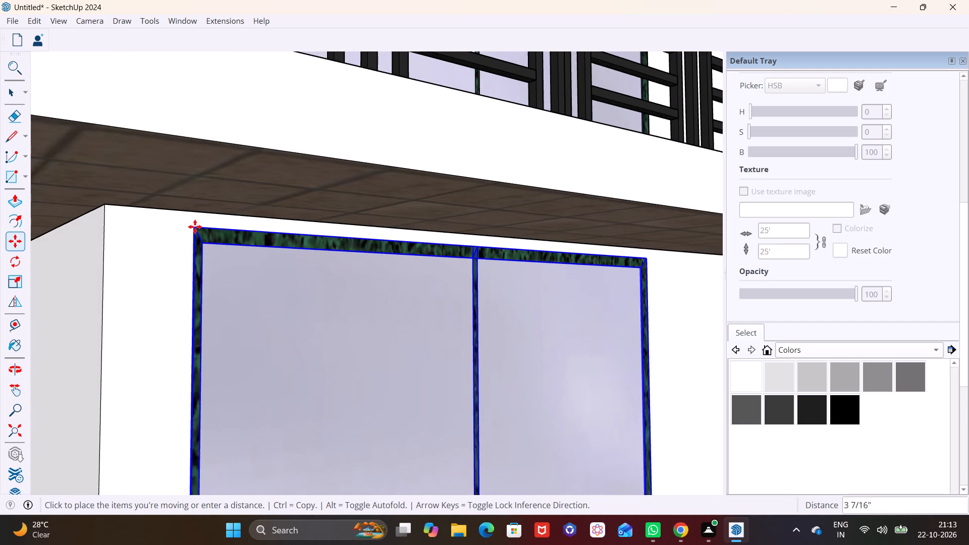
click(195, 214)
key(space)
Examine both storeys' front windows and the building's side wall from several angles.
click(152, 278)
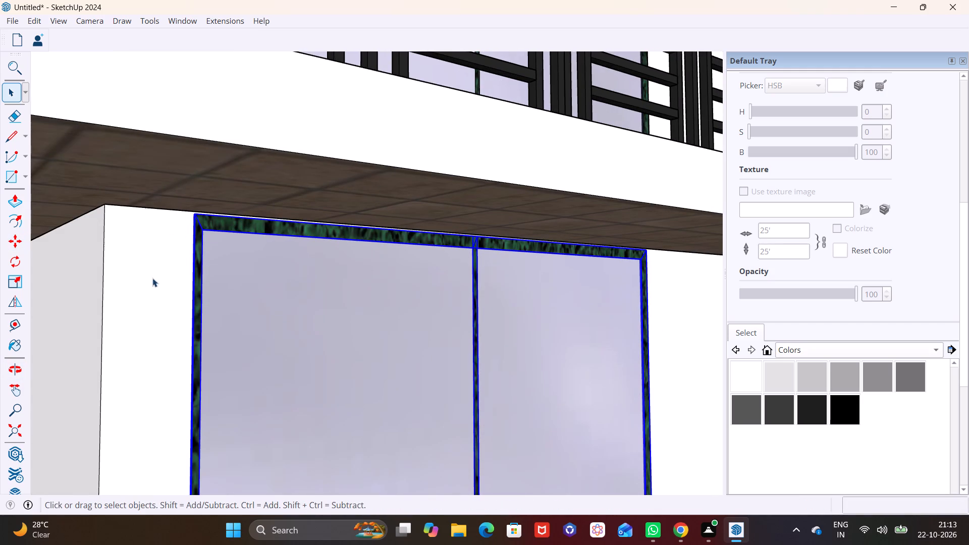
scroll(159, 281, down, 8)
middle_drag(172, 307, 154, 398)
scroll(180, 374, down, 6)
key(space)
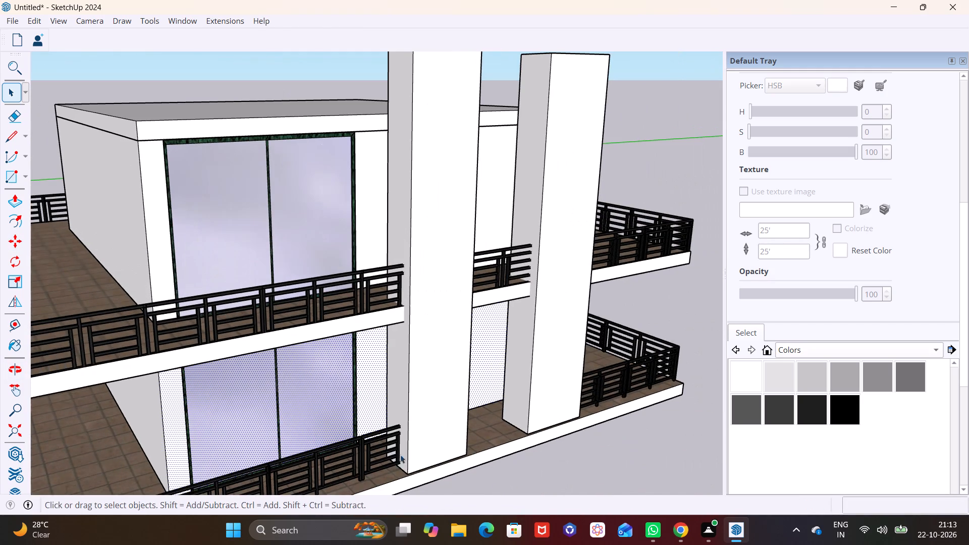
drag(529, 482, 530, 477)
middle_drag(460, 450, 500, 428)
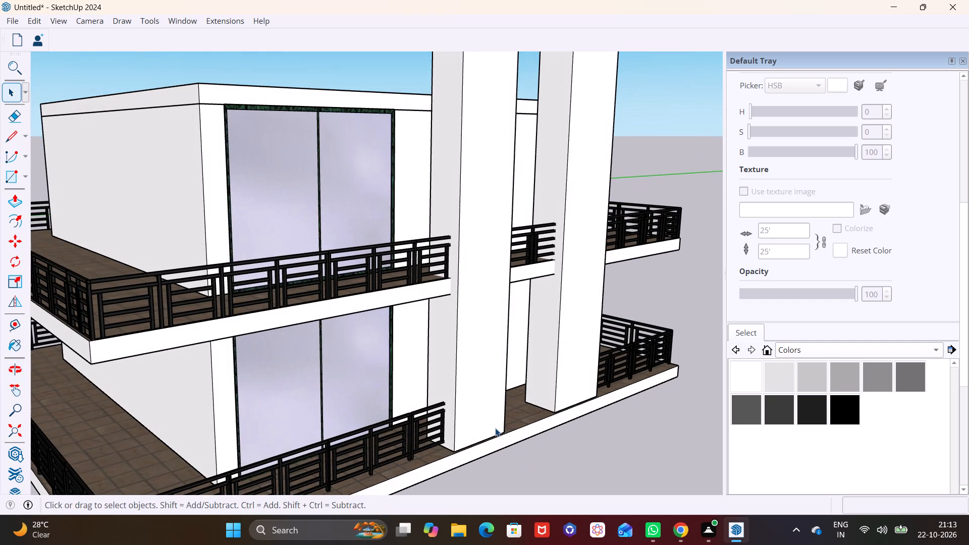
middle_drag(390, 422, 446, 431)
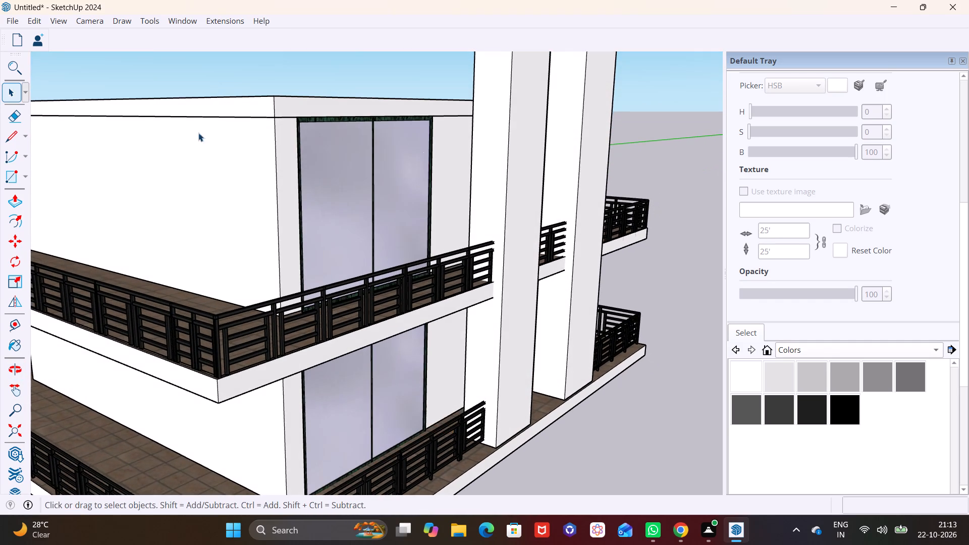
Find the four-panel Window Glass 01 among 3D Warehouse's glass windows and load it directly into the model.
click(190, 25)
click(216, 120)
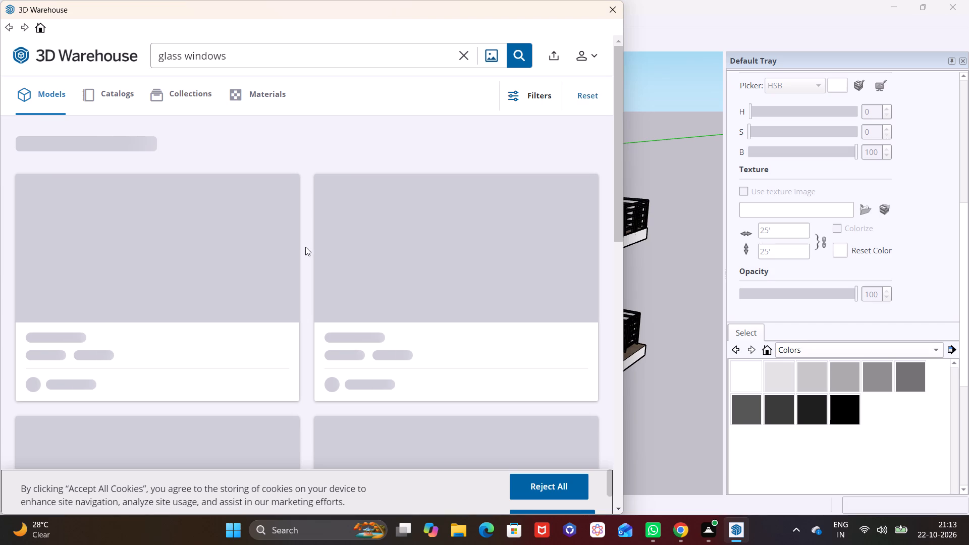
click(618, 511)
click(618, 511)
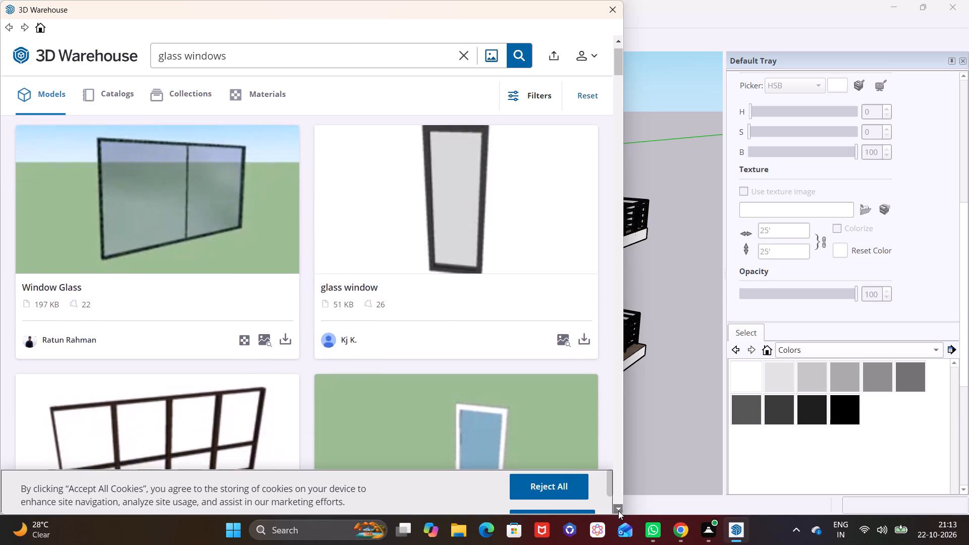
click(618, 511)
click(618, 511)
click(618, 511)
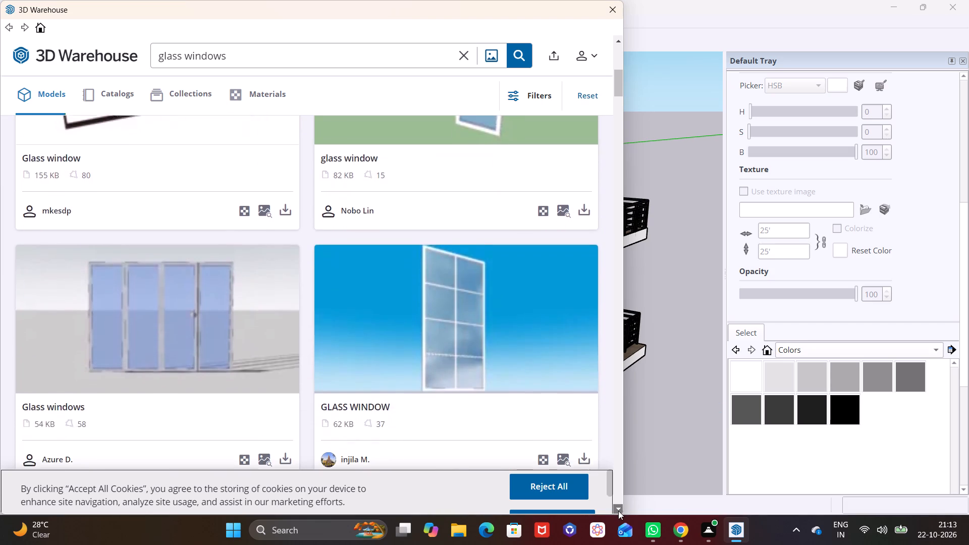
click(618, 511)
click(618, 511)
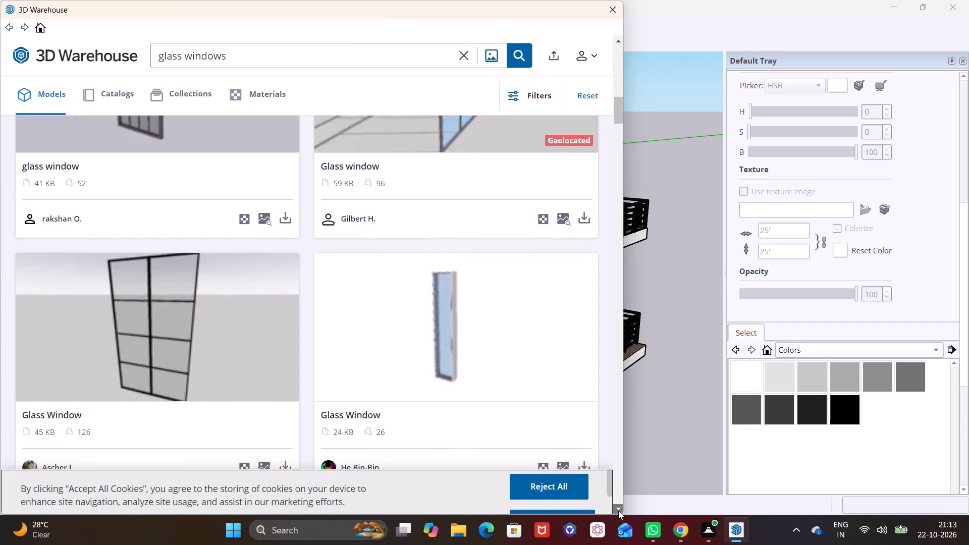
click(618, 511)
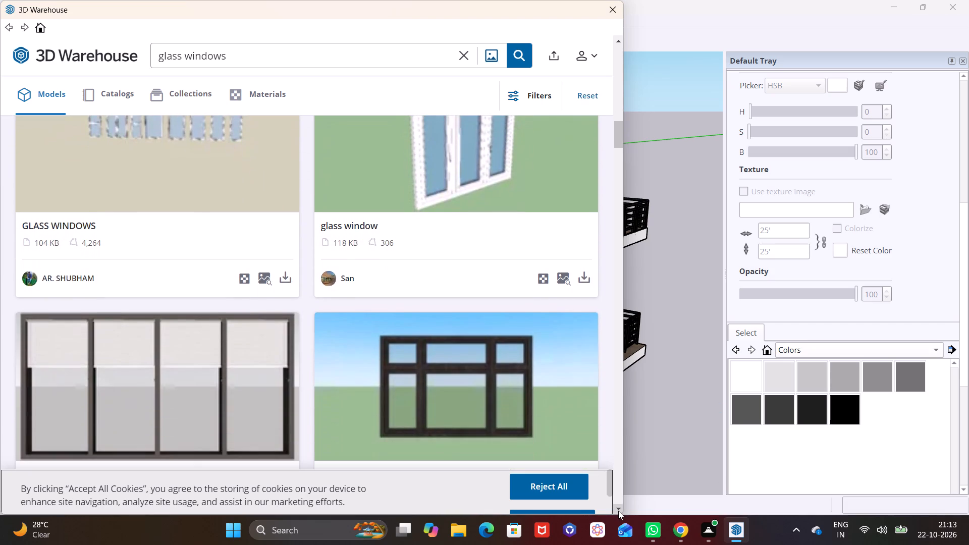
click(618, 511)
click(618, 511)
click(616, 510)
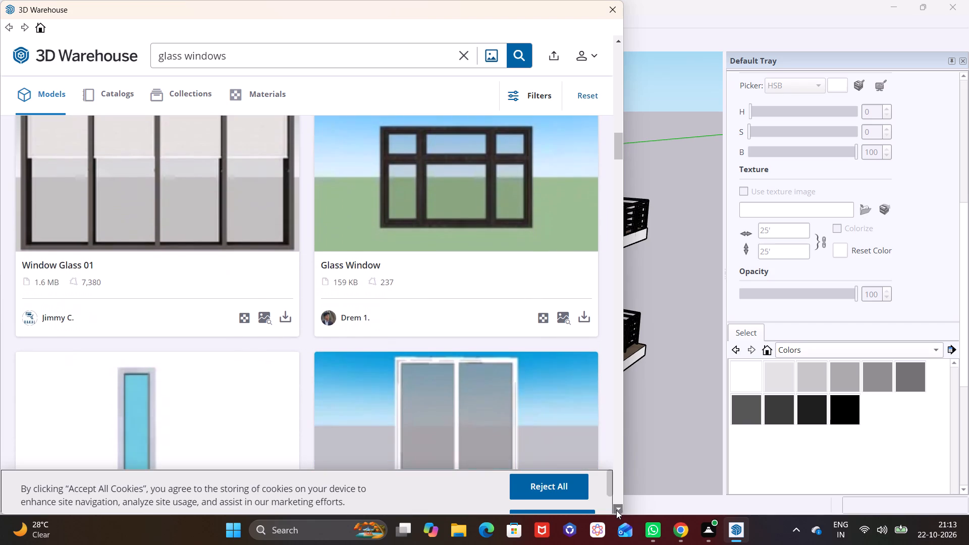
click(286, 308)
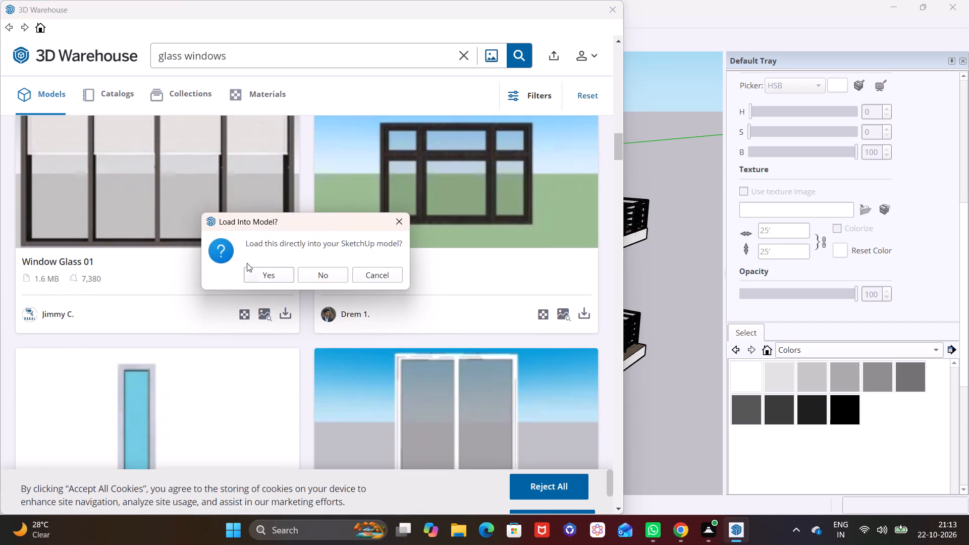
click(250, 276)
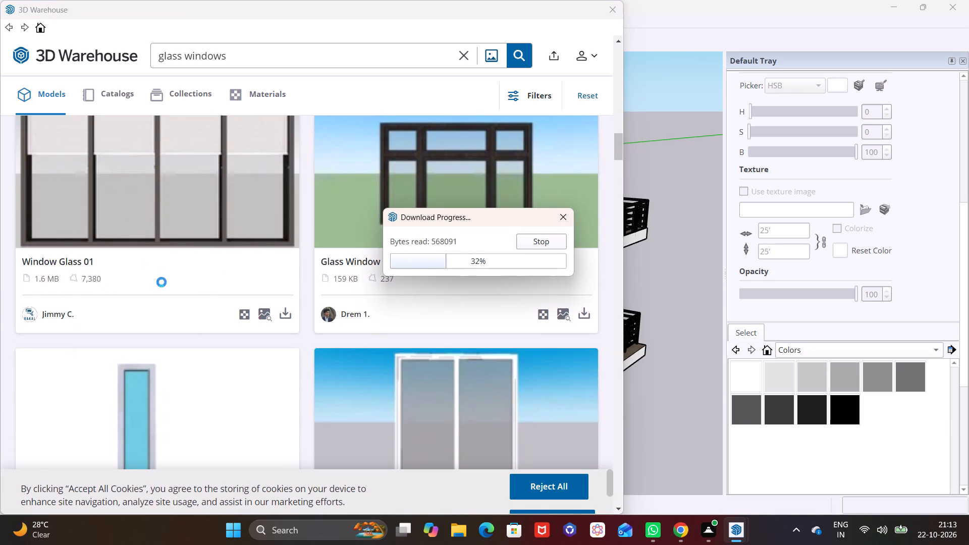
scroll(190, 242, down, 1)
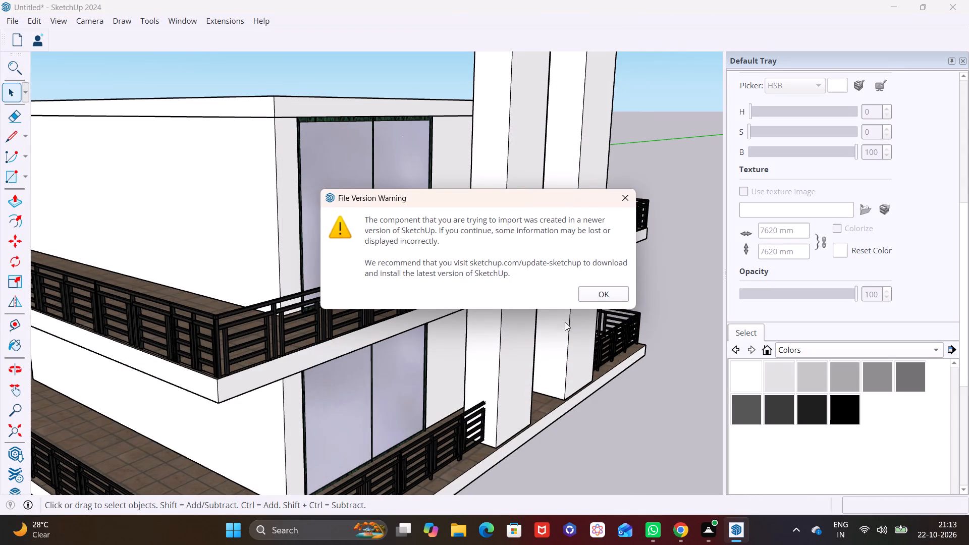
click(593, 293)
Place the four-panel window on the open ground beside the building, away from its side railings.
middle_drag(296, 323, 496, 344)
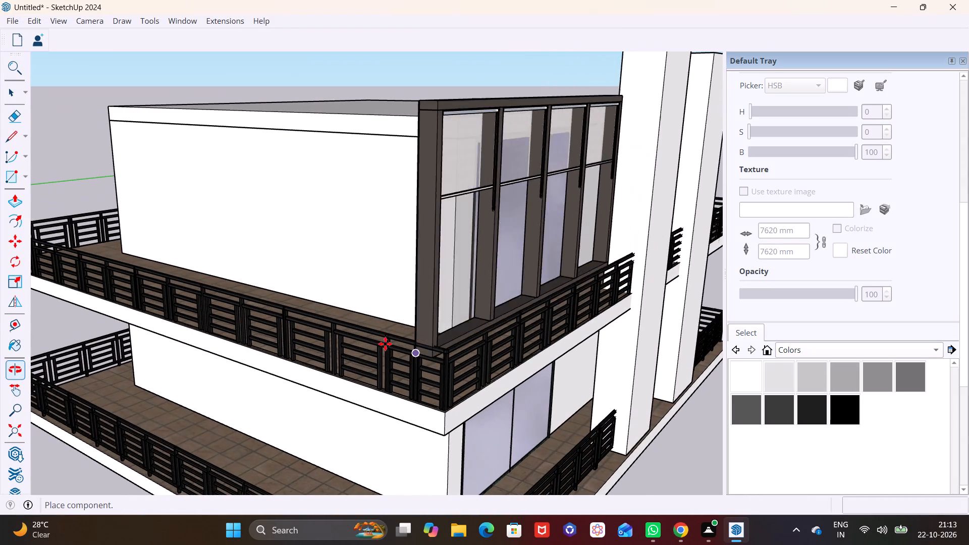
scroll(373, 339, down, 10)
shift+middle_drag(212, 354, 357, 321)
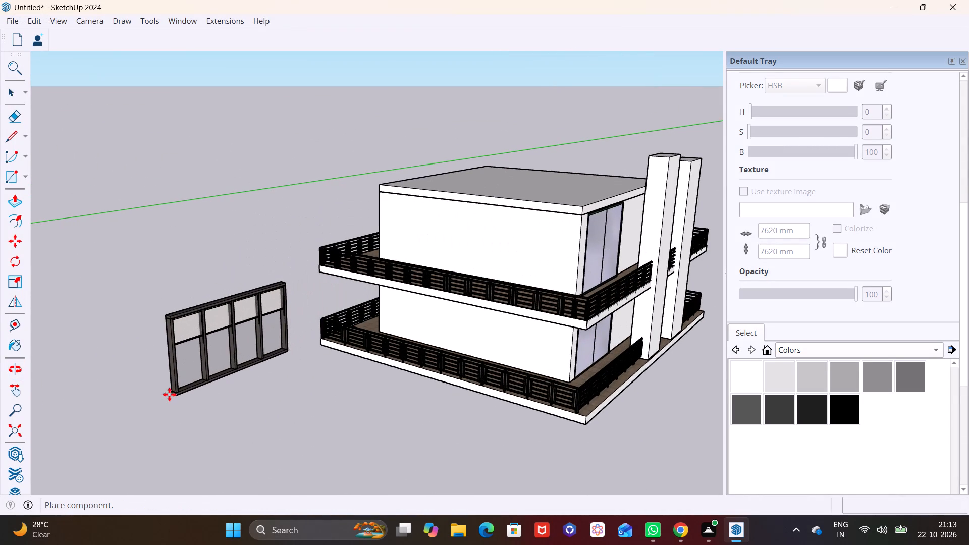
click(169, 394)
Rotate the four-panel window 90° on the ground plane so it runs parallel to the building's long side wall.
click(11, 302)
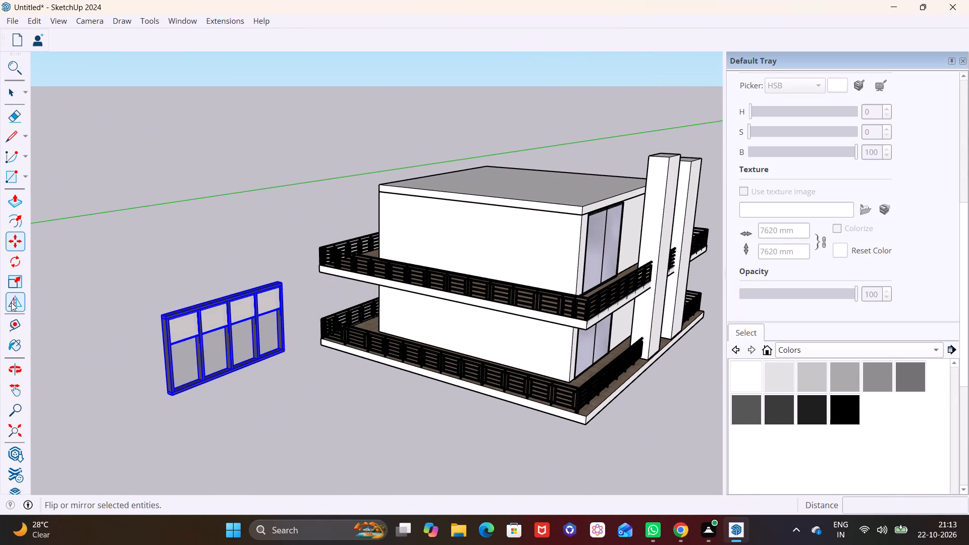
click(25, 276)
click(20, 283)
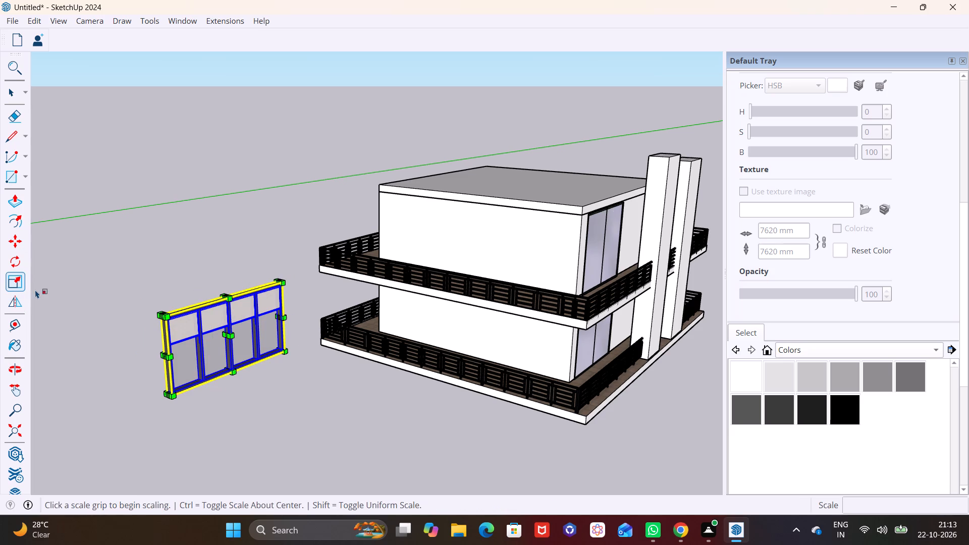
click(296, 405)
click(13, 254)
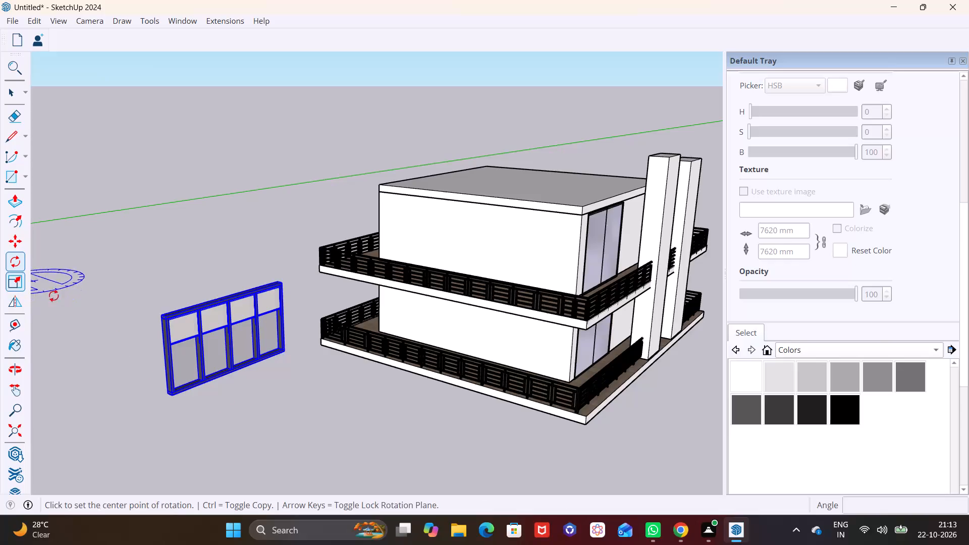
click(273, 403)
click(322, 429)
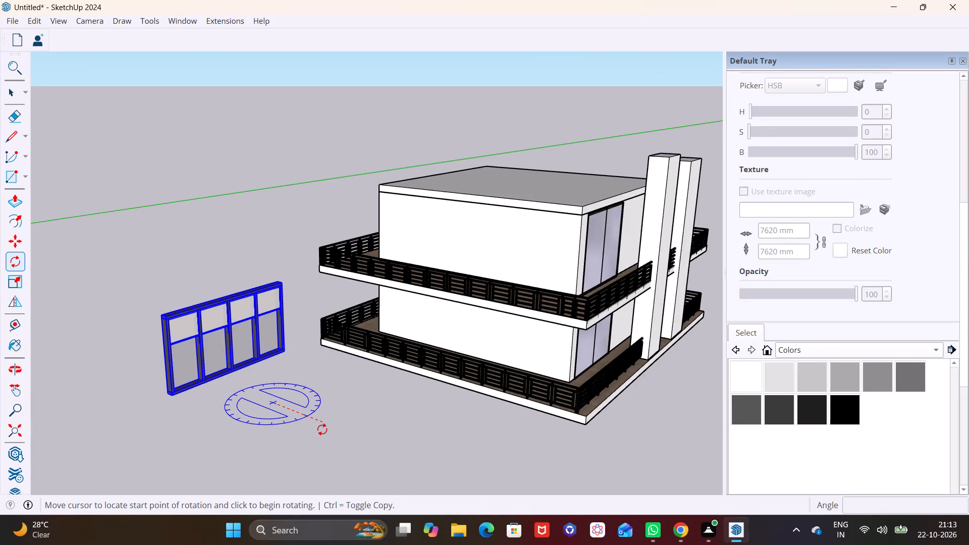
click(212, 435)
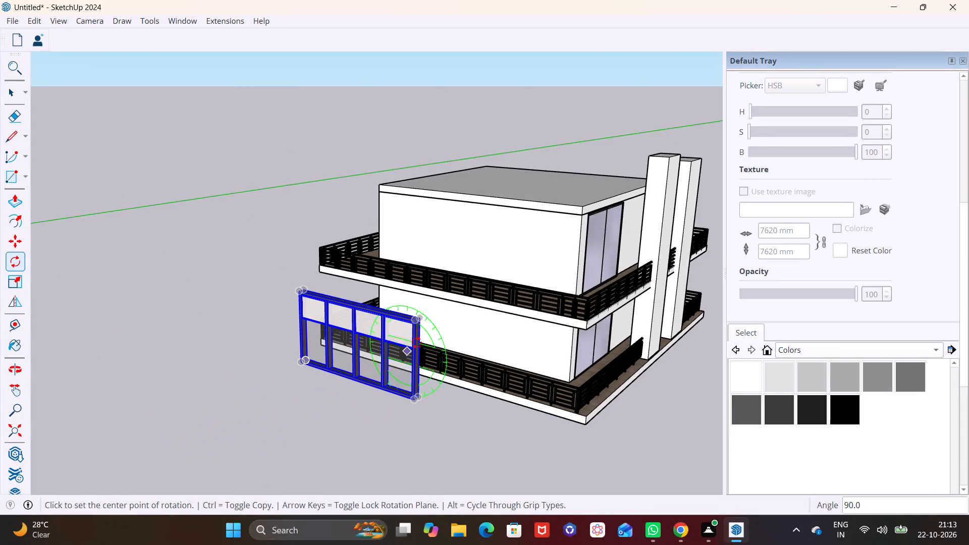
Move the four-panel window by its upper corner onto the upper storey's long side wall, just beneath the roof slab.
scroll(421, 331, up, 7)
key(m)
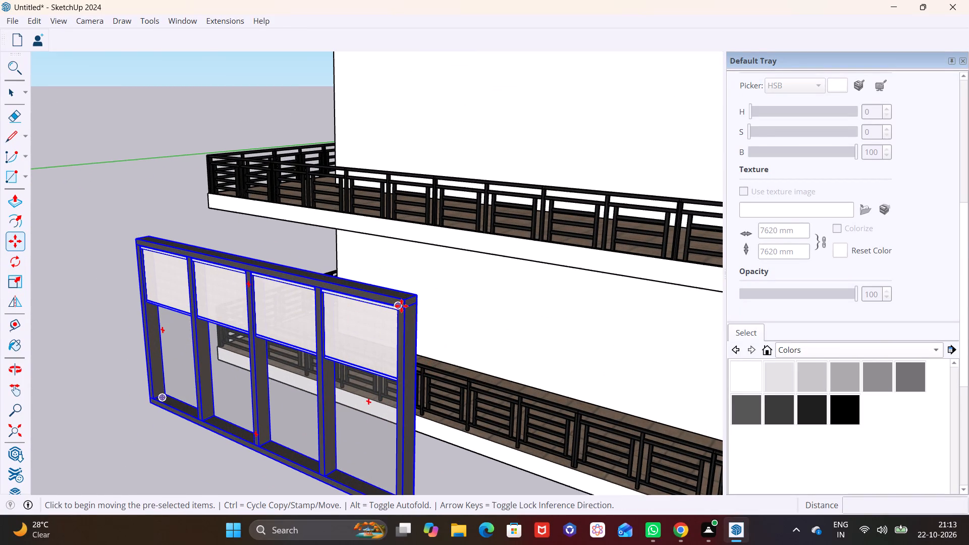
click(401, 306)
shift+middle_drag(550, 85, 356, 329)
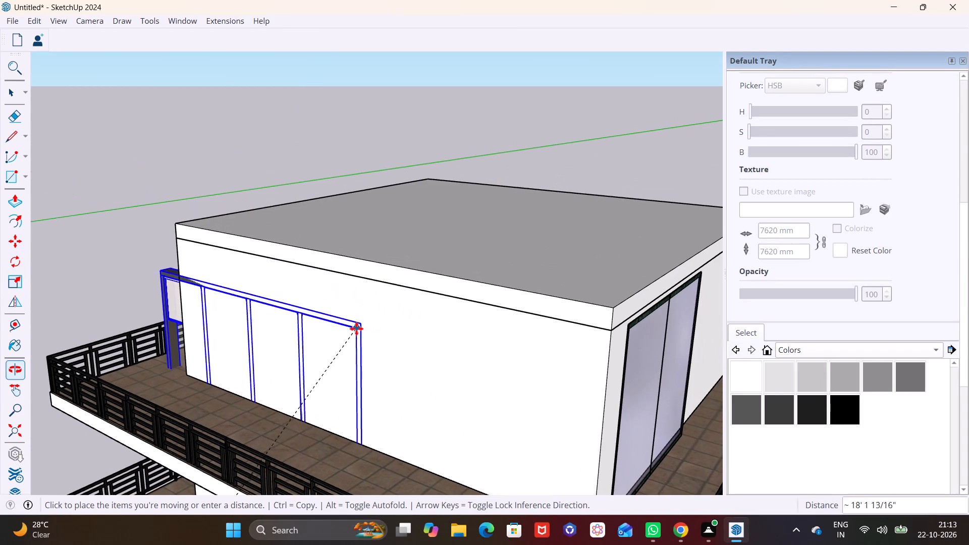
click(501, 315)
Move the four-panel window outward from the upper side wall by about 1' so its frame stands out, and deselect it.
middle_drag(534, 384, 479, 400)
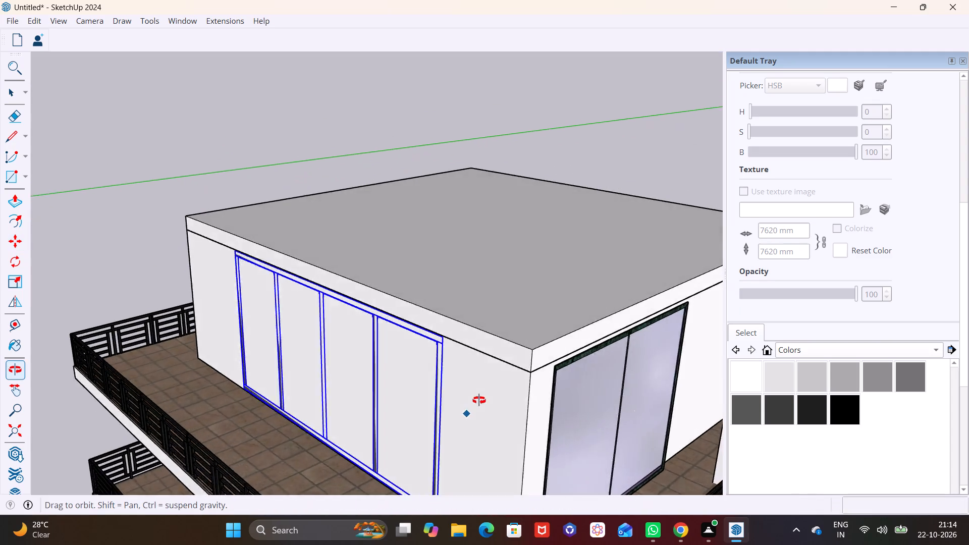
middle_drag(479, 400, 417, 369)
shift+scroll(417, 371, down, 3)
shift+middle_drag(422, 375, 435, 328)
middle_drag(427, 343, 421, 380)
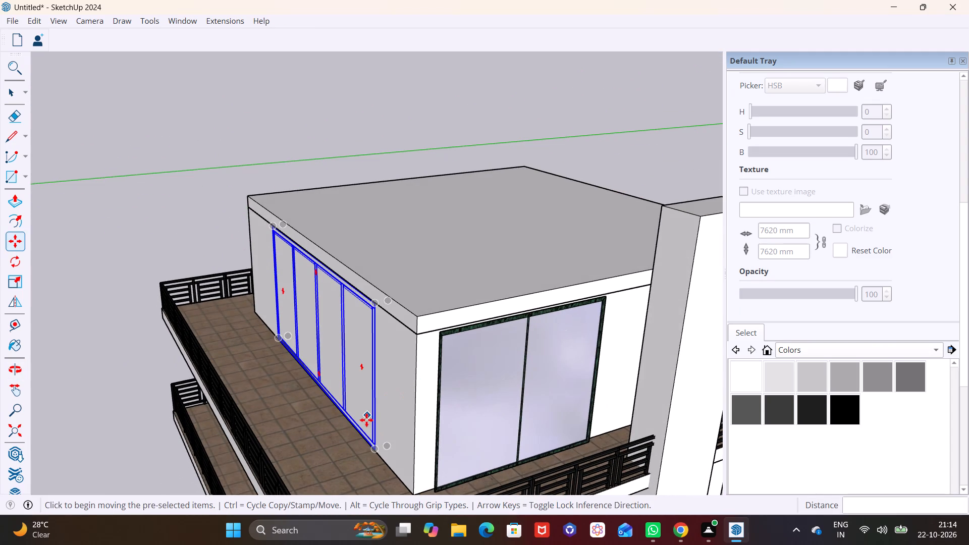
key(m)
click(358, 449)
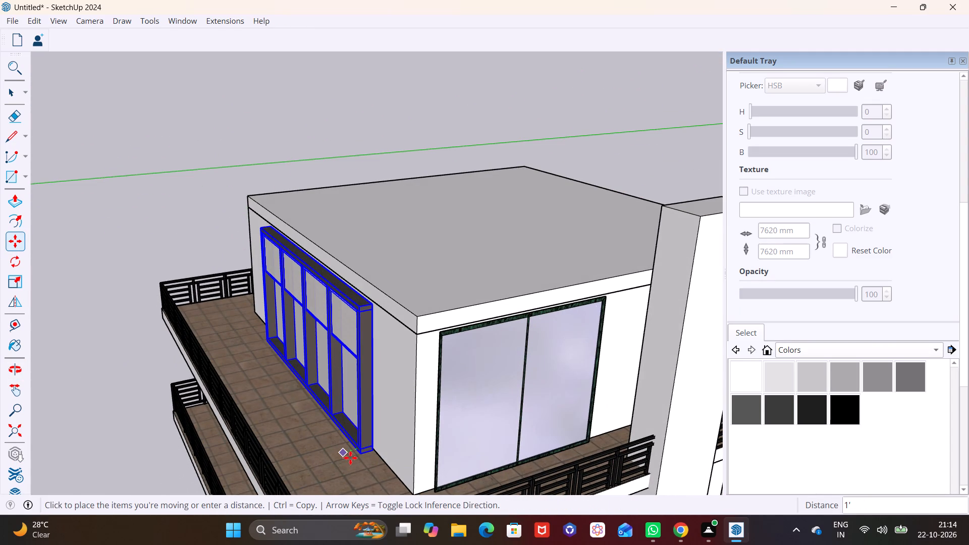
click(350, 458)
key(space)
click(327, 459)
Slide the four-panel window about 3' 3 1/2" along the upper side wall towards the building's front corner.
middle_drag(326, 454, 411, 388)
scroll(433, 299, down, 2)
middle_drag(470, 311, 617, 312)
scroll(617, 312, down, 1)
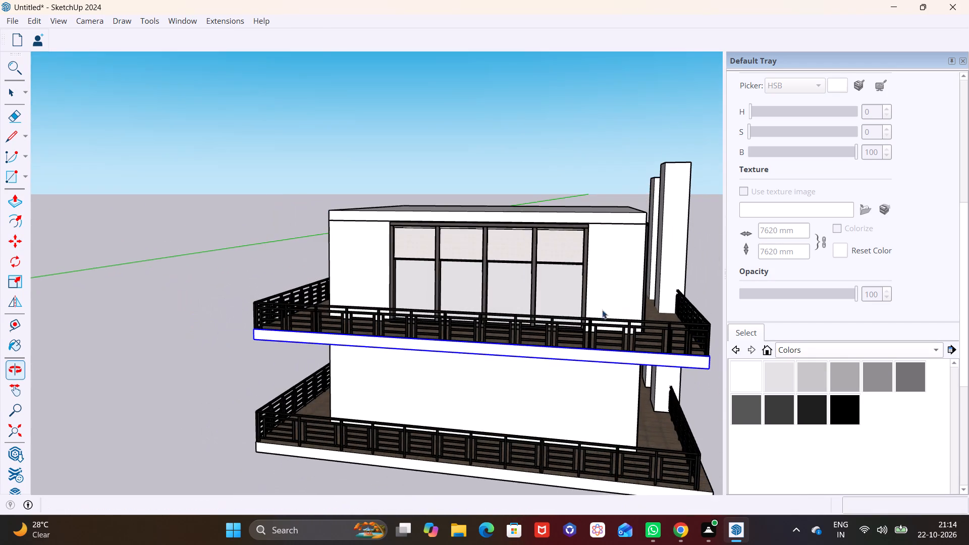
middle_drag(515, 293, 282, 339)
scroll(282, 339, up, 4)
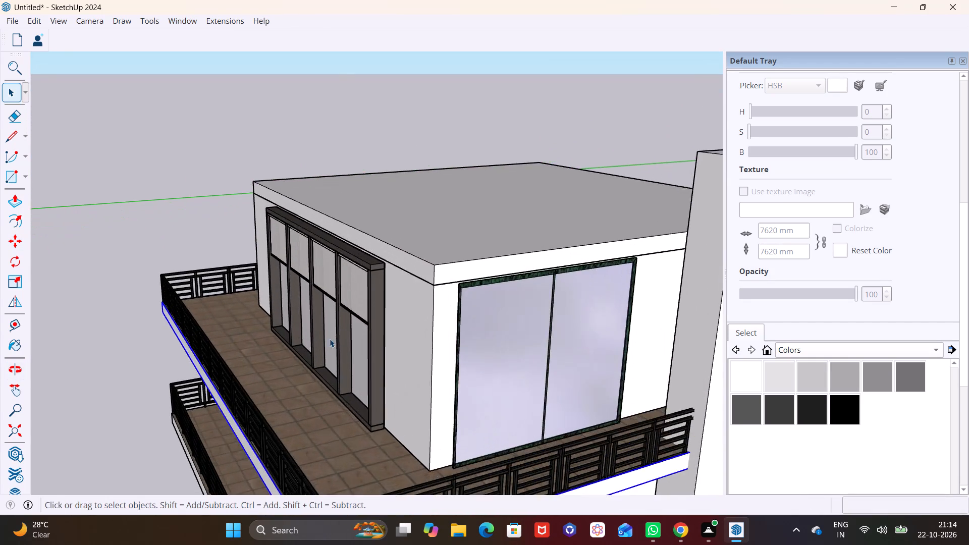
scroll(330, 339, up, 1)
middle_drag(395, 391, 518, 382)
scroll(437, 320, down, 3)
shift+middle_drag(438, 339, 325, 379)
scroll(367, 389, up, 2)
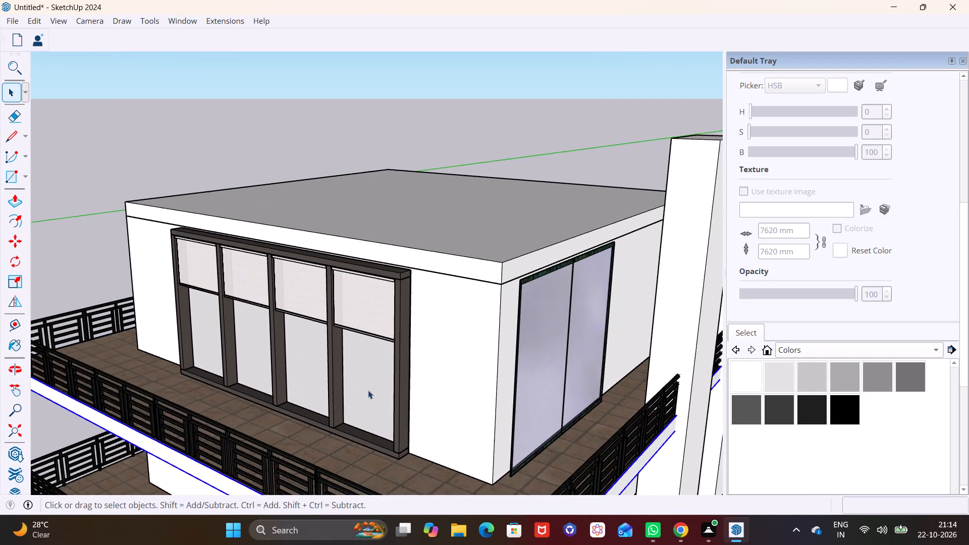
scroll(368, 390, up, 1)
click(409, 415)
key(m)
click(416, 462)
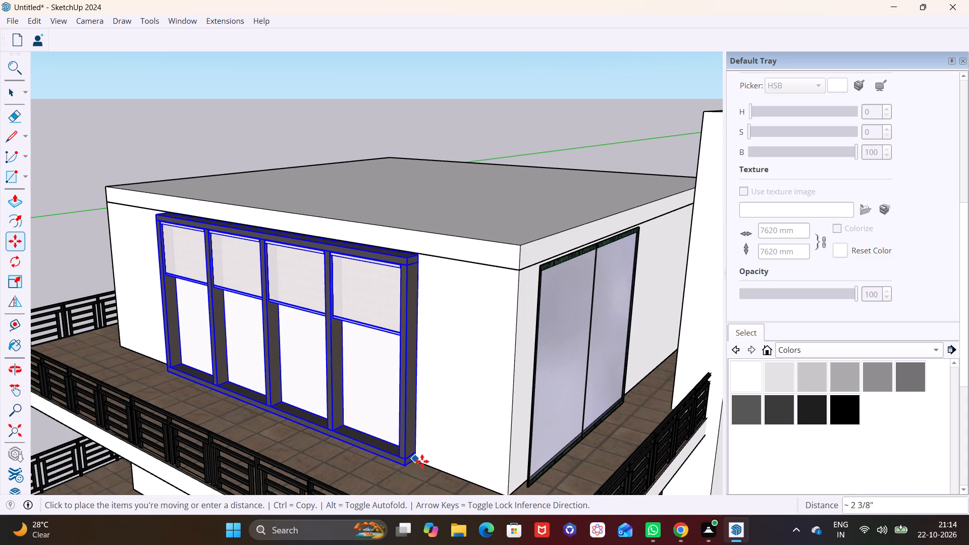
click(475, 479)
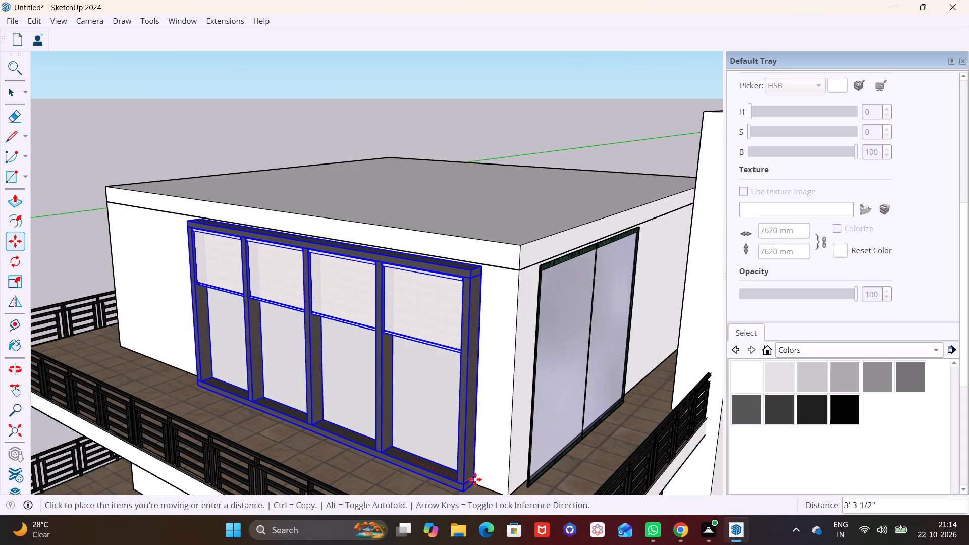
Move the four-panel window slightly back into the upper side wall to reduce how far its frame projects.
middle_drag(478, 473, 378, 468)
scroll(367, 460, down, 2)
shift+middle_drag(368, 457, 327, 369)
middle_drag(326, 387, 326, 427)
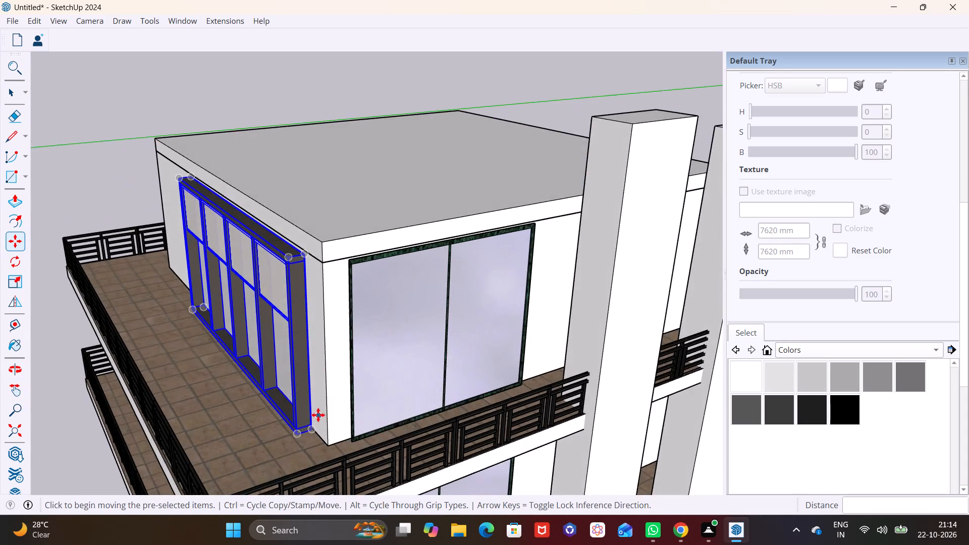
scroll(318, 415, up, 8)
click(277, 462)
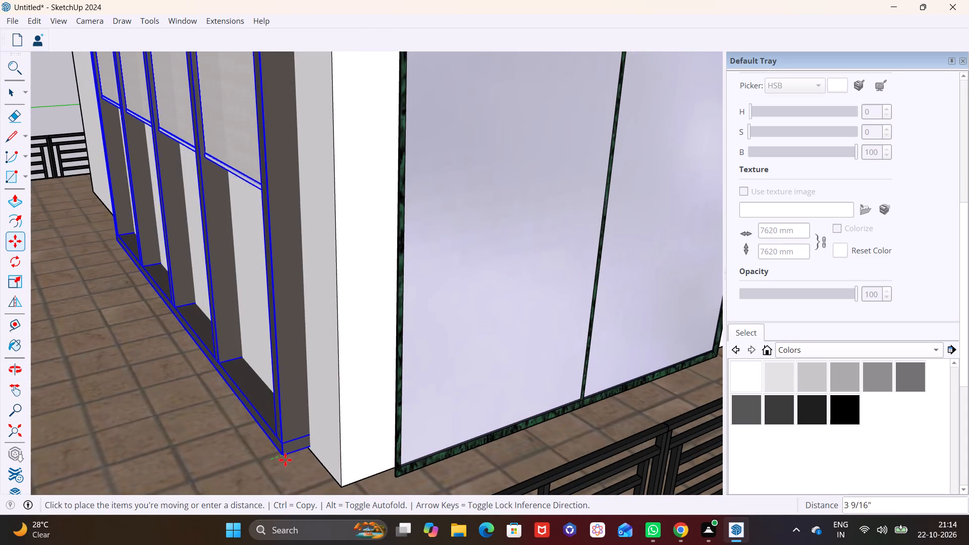
click(295, 456)
key(space)
click(239, 460)
Examine the four-panel window's fit in the upper side wall from several angles and from a distance.
scroll(241, 449, down, 2)
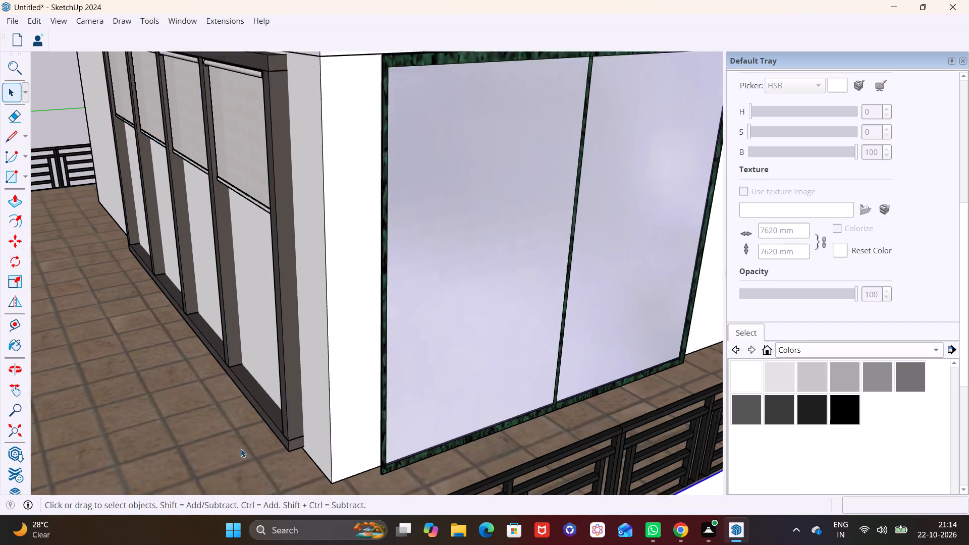
scroll(241, 449, down, 1)
middle_drag(260, 439, 441, 393)
scroll(442, 392, down, 7)
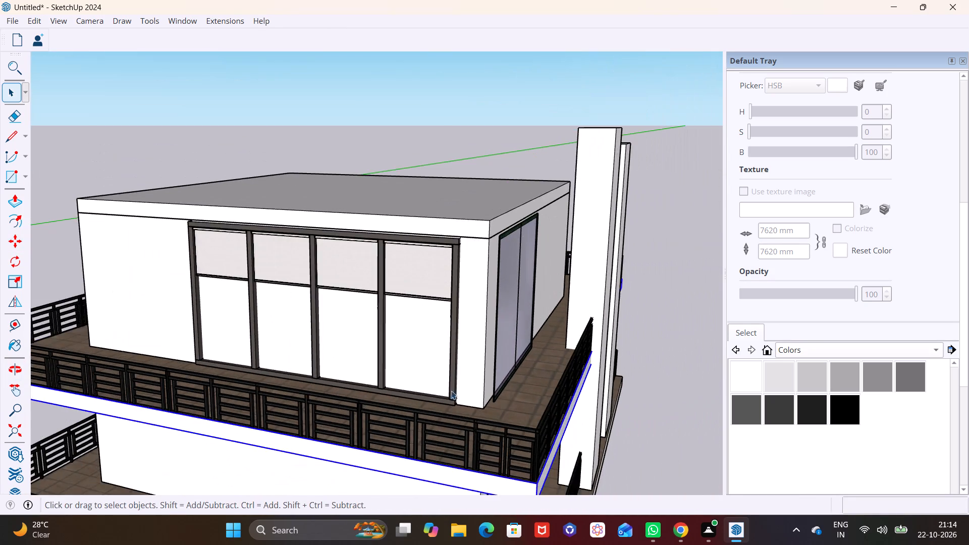
scroll(451, 391, down, 3)
shift+middle_drag(440, 391, 285, 436)
middle_drag(288, 429, 280, 417)
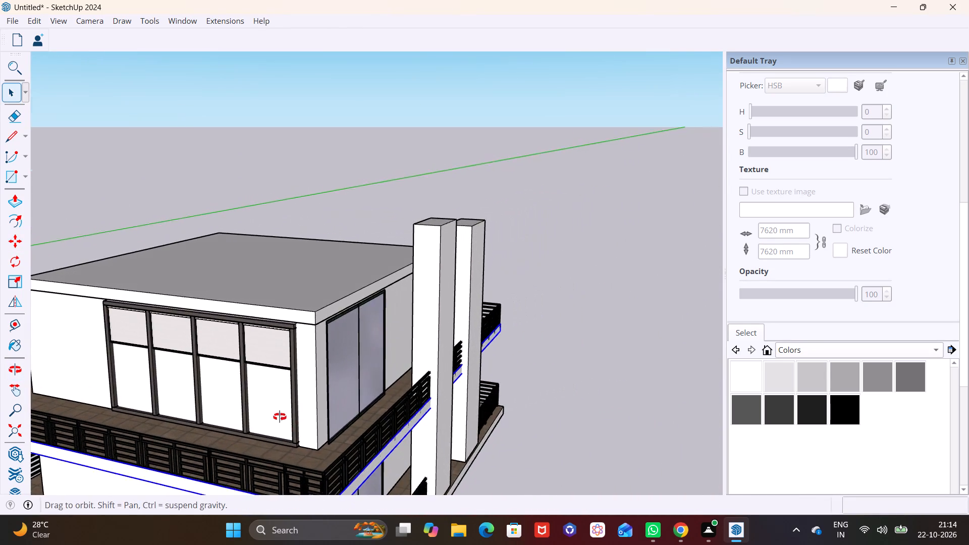
middle_drag(280, 417, 243, 399)
scroll(237, 395, down, 9)
shift+middle_drag(241, 395, 321, 378)
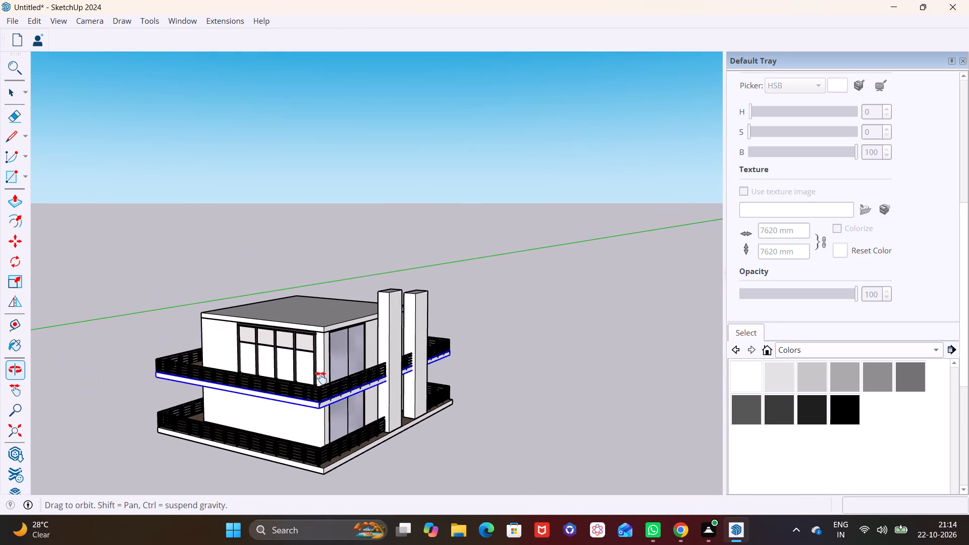
shift+middle_drag(321, 378, 324, 375)
Copy the upper four-panel window straight down about 13' 1" onto the ground storey's side wall.
scroll(307, 368, up, 5)
middle_drag(307, 368, 306, 368)
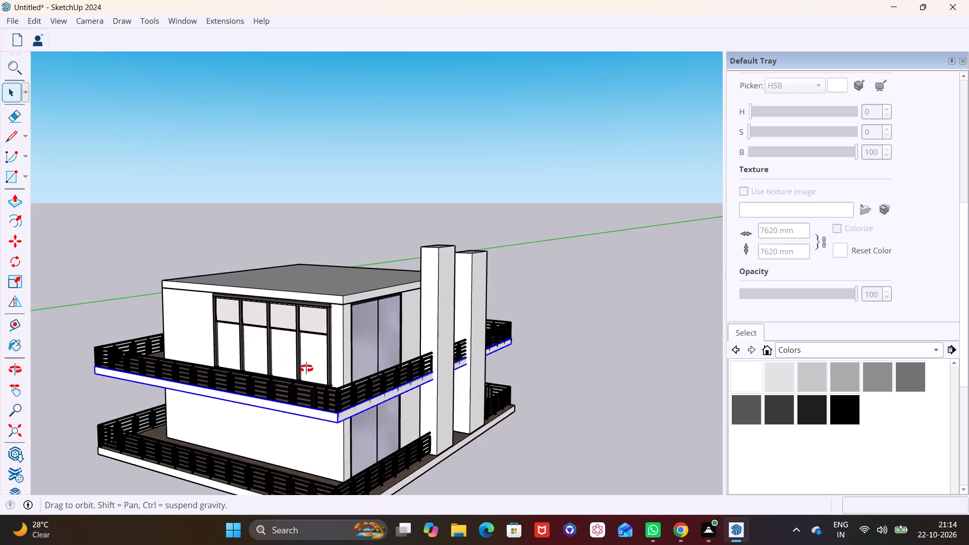
middle_drag(306, 368, 307, 338)
scroll(320, 324, up, 5)
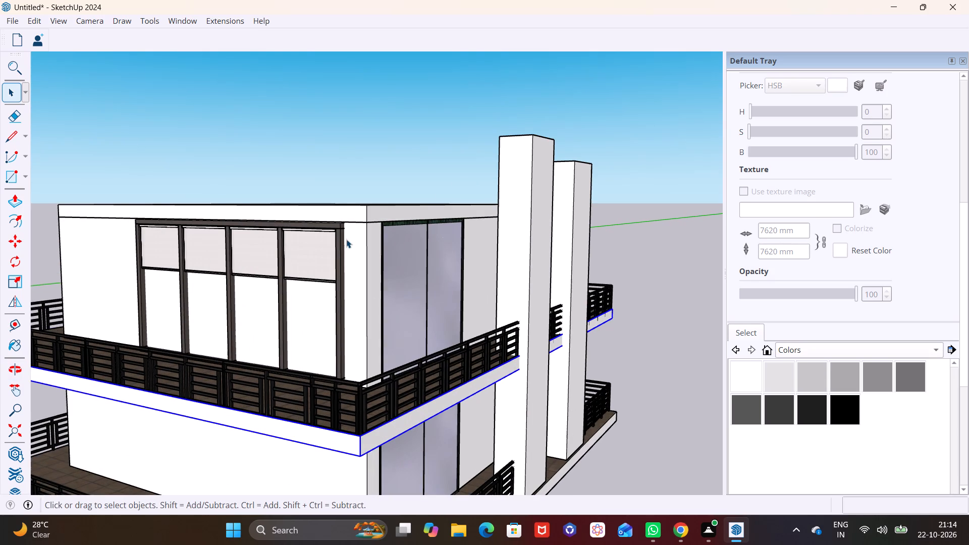
click(342, 241)
key(m)
click(342, 225)
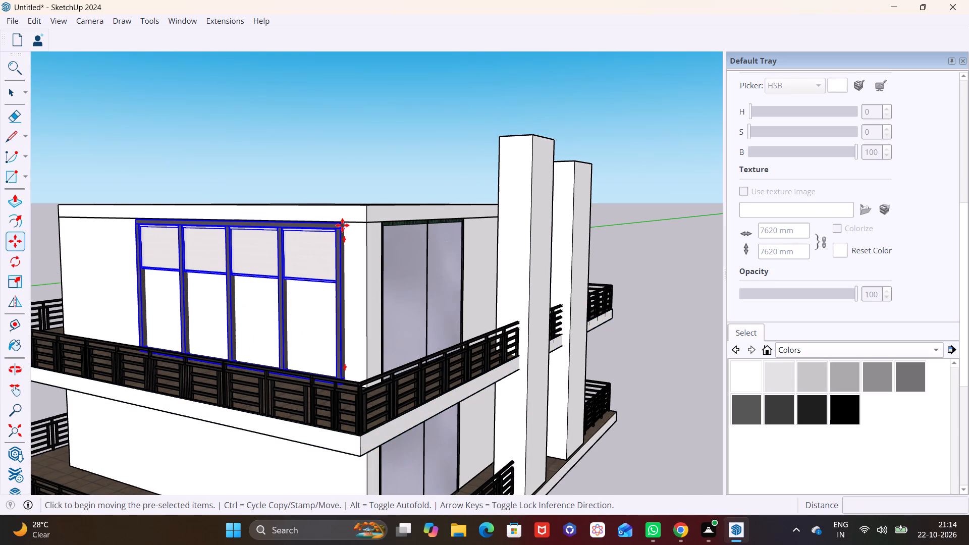
middle_drag(332, 447, 374, 326)
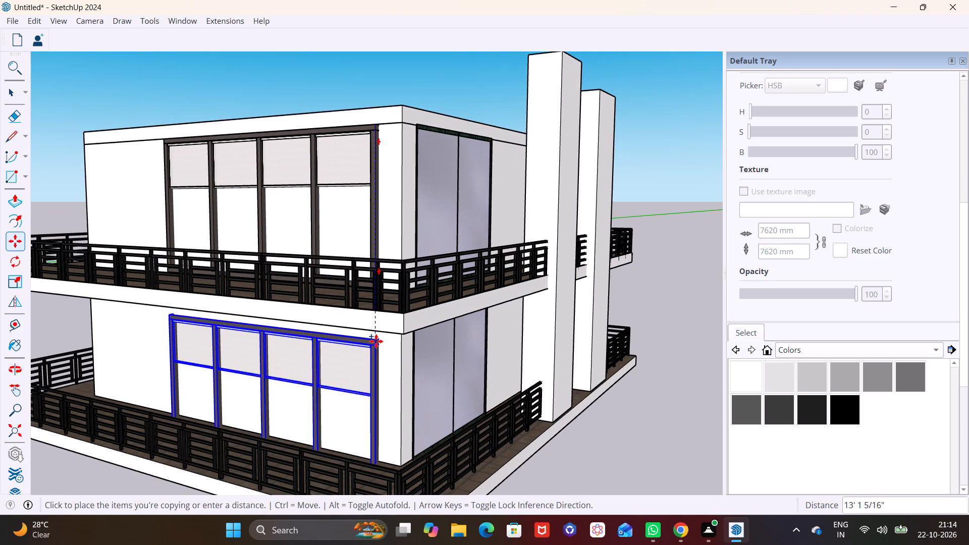
click(376, 338)
Move the ground-storey window copy up close beneath the upper floor slab, set in the side wall, and deselect it.
middle_drag(382, 352, 266, 386)
middle_drag(270, 379, 285, 353)
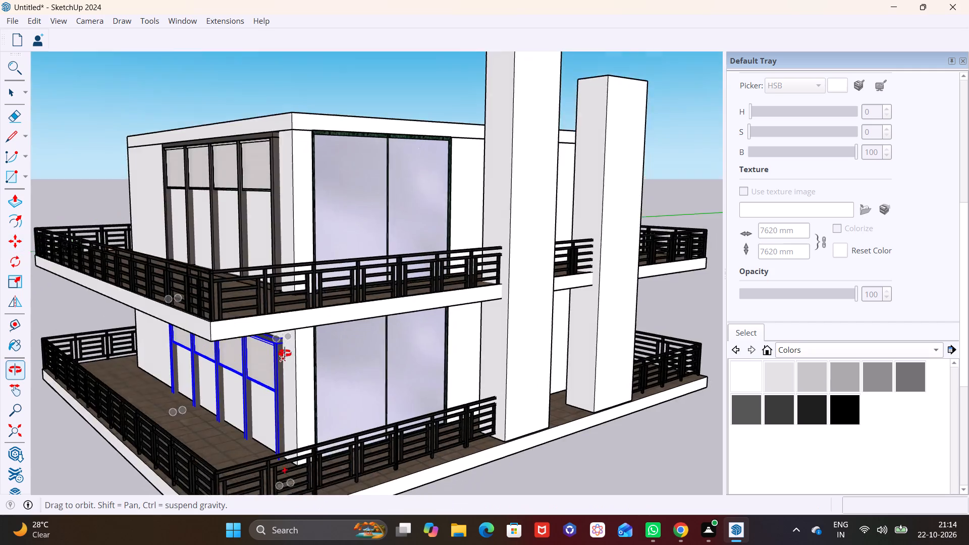
middle_drag(285, 353, 309, 313)
click(304, 294)
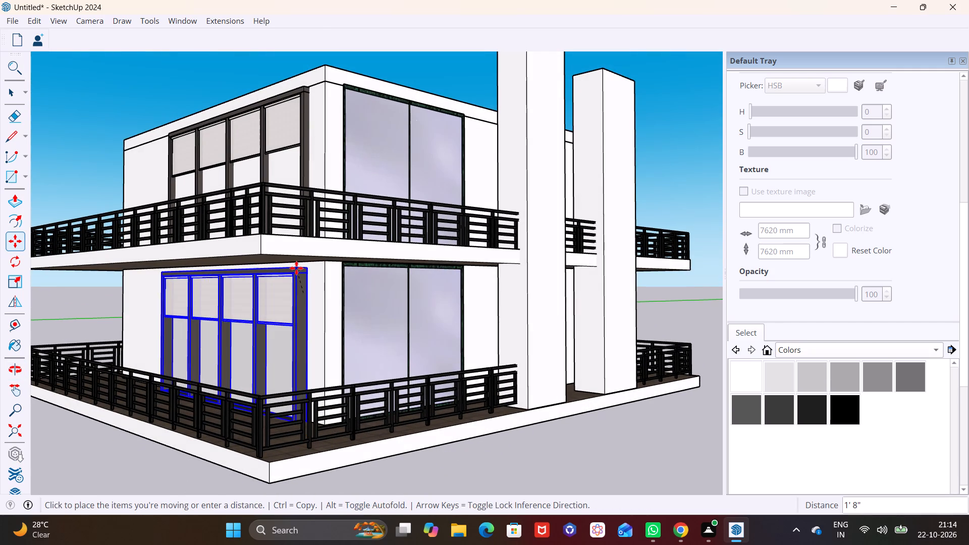
click(302, 262)
key(space)
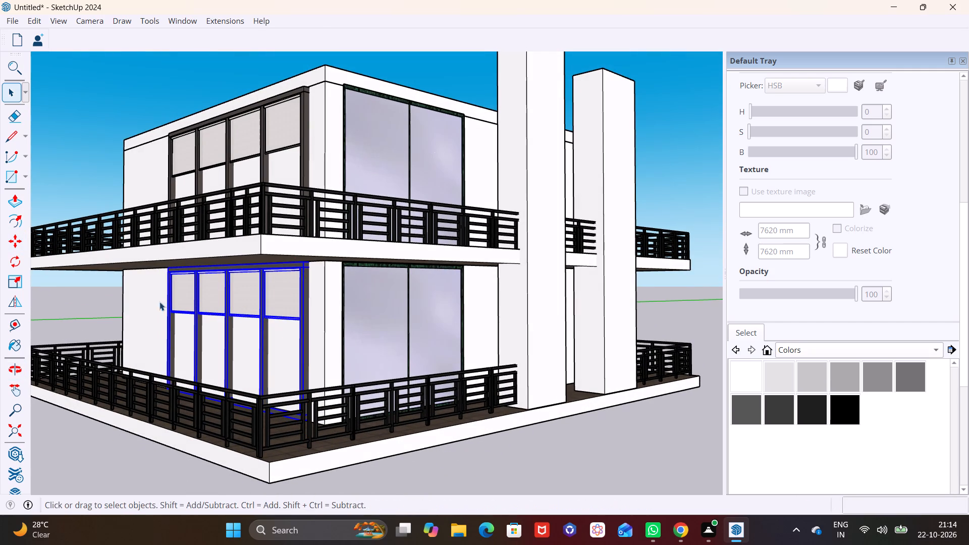
click(143, 301)
Examine the building's side and front, checking both storeys' windows, railings and pillars from several angles.
middle_drag(268, 322, 464, 346)
scroll(464, 346, down, 4)
click(244, 445)
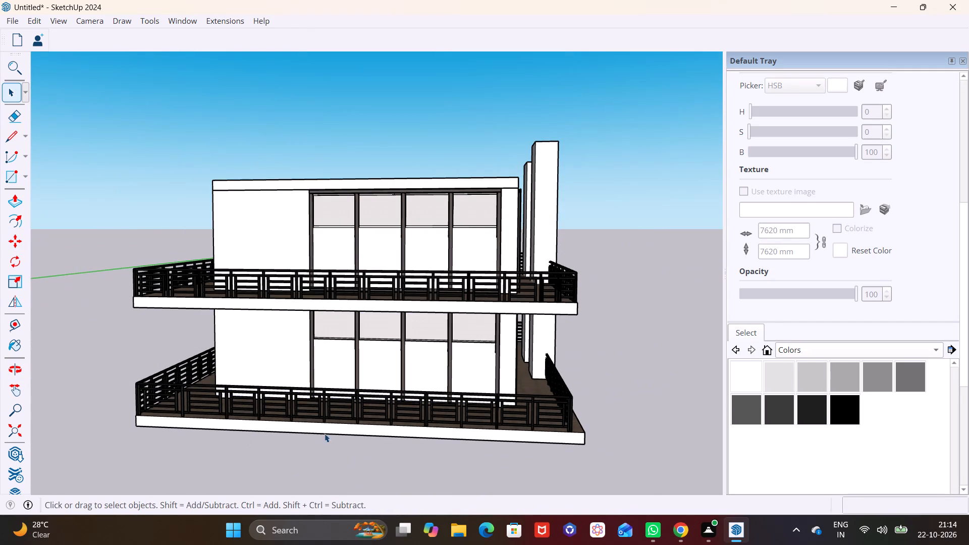
middle_drag(423, 426, 167, 457)
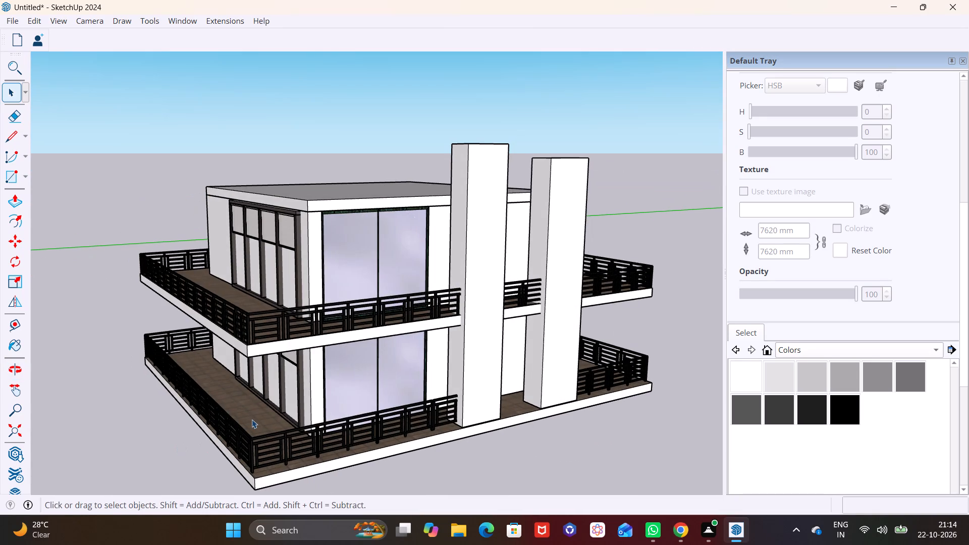
scroll(252, 419, up, 4)
middle_drag(252, 417, 171, 412)
middle_drag(211, 409, 116, 426)
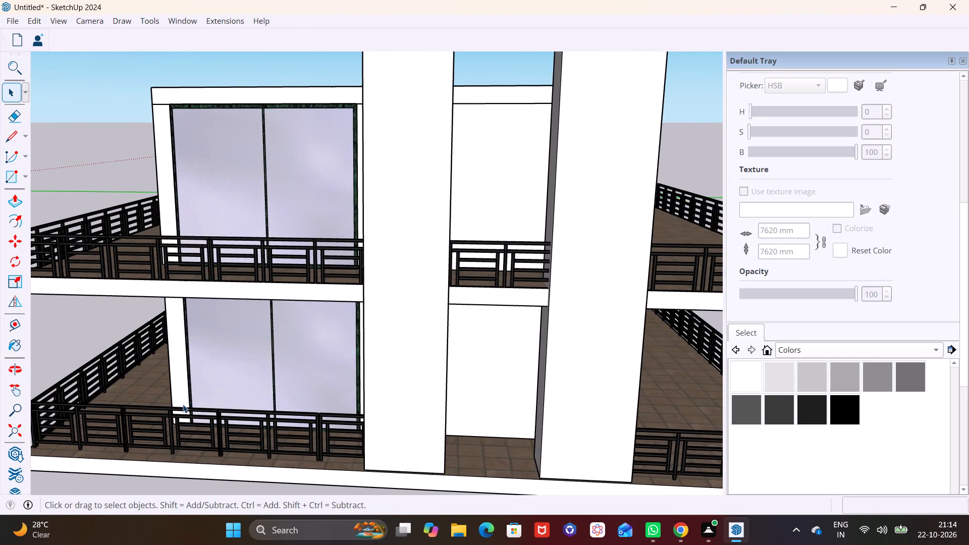
scroll(183, 404, down, 4)
middle_drag(231, 415, 163, 424)
middle_drag(238, 435, 371, 442)
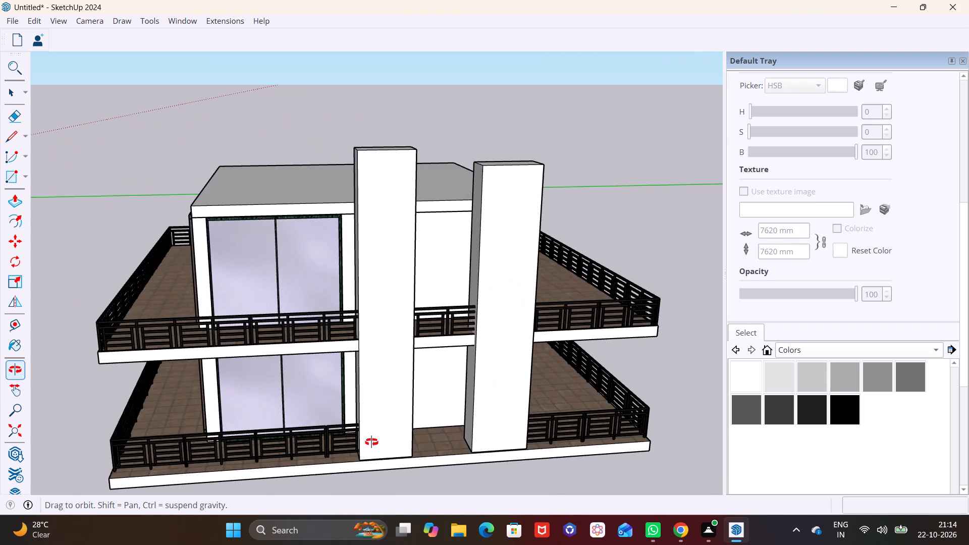
middle_drag(371, 442, 463, 421)
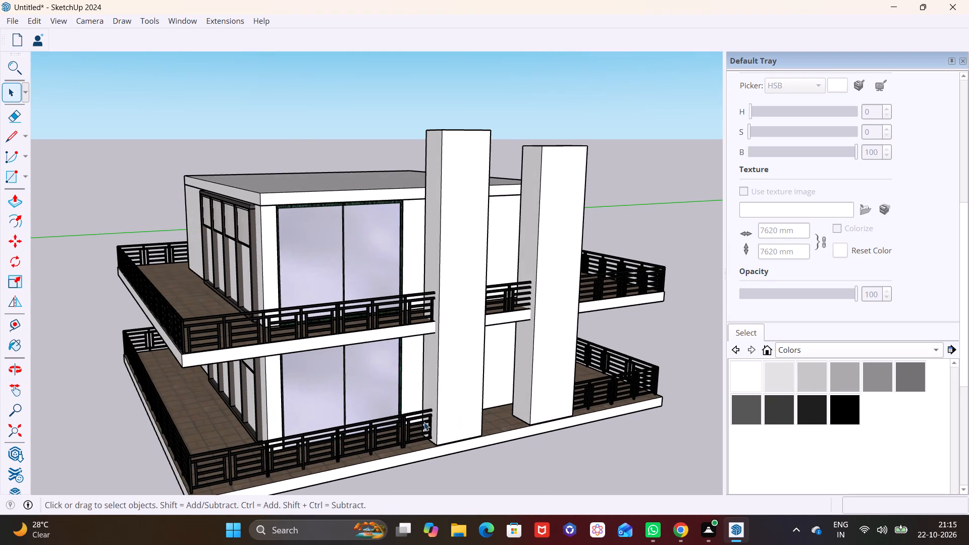
middle_drag(426, 422, 469, 421)
scroll(426, 389, down, 1)
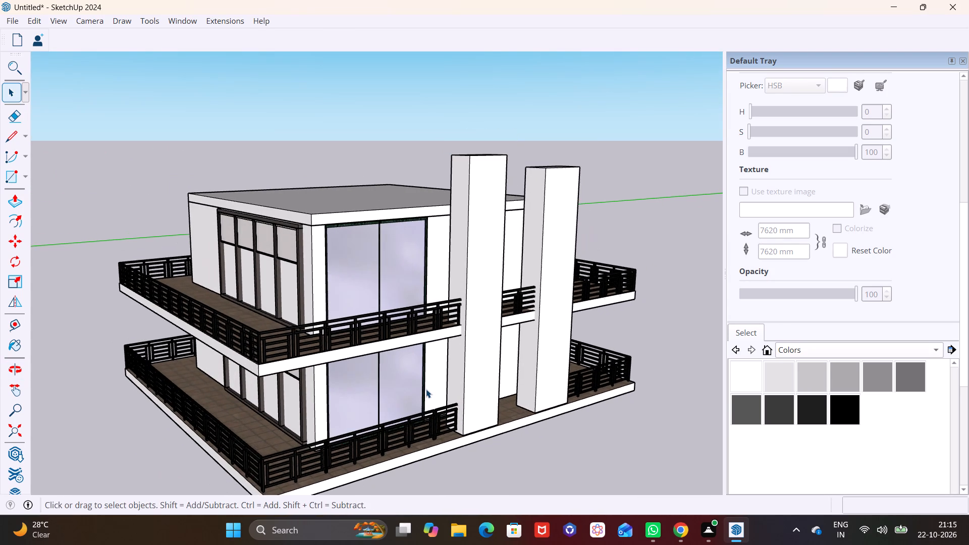
scroll(426, 389, down, 1)
middle_drag(423, 389, 404, 395)
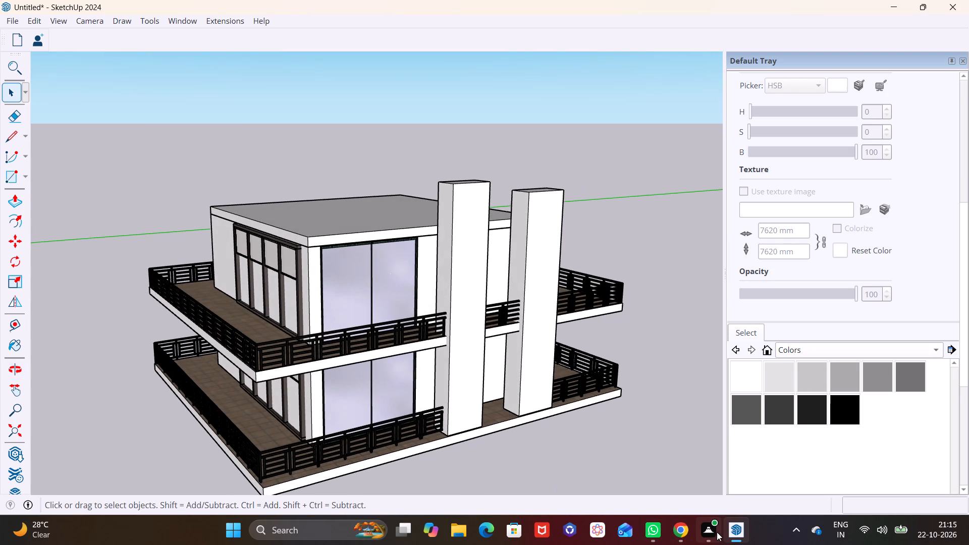
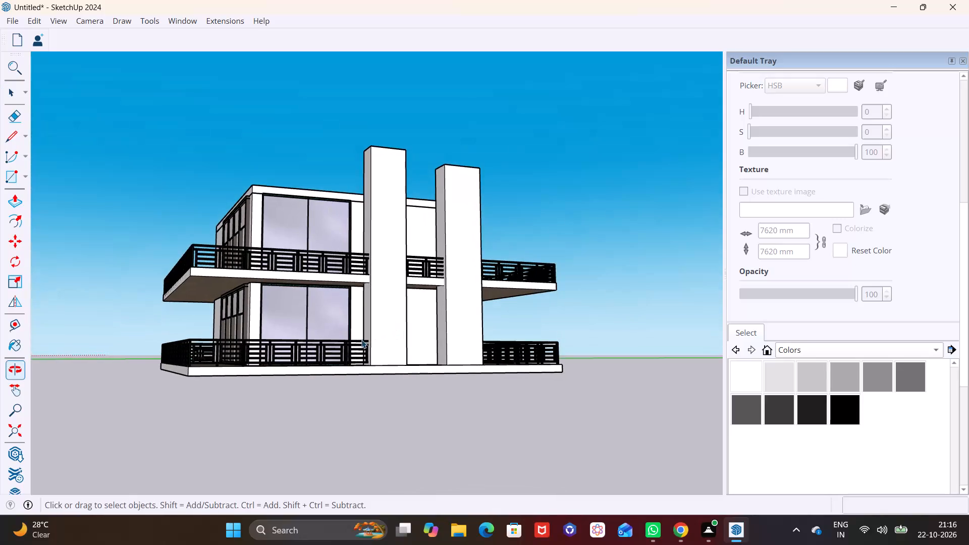
Scale the ground-floor glass door on the facade narrower, to about 0.61 of its width, keeping its far edge fixed.
middle_drag(361, 340, 361, 348)
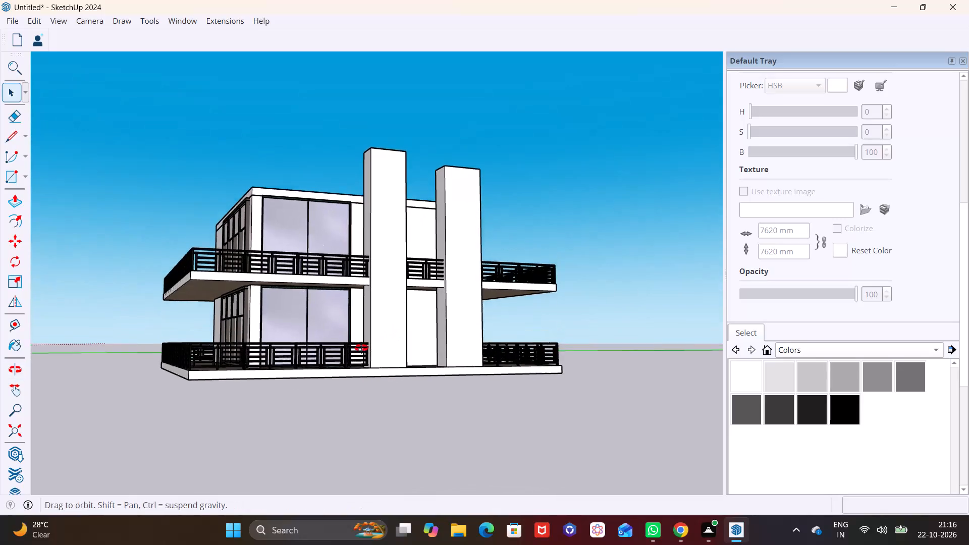
middle_drag(361, 348, 385, 385)
scroll(379, 381, up, 5)
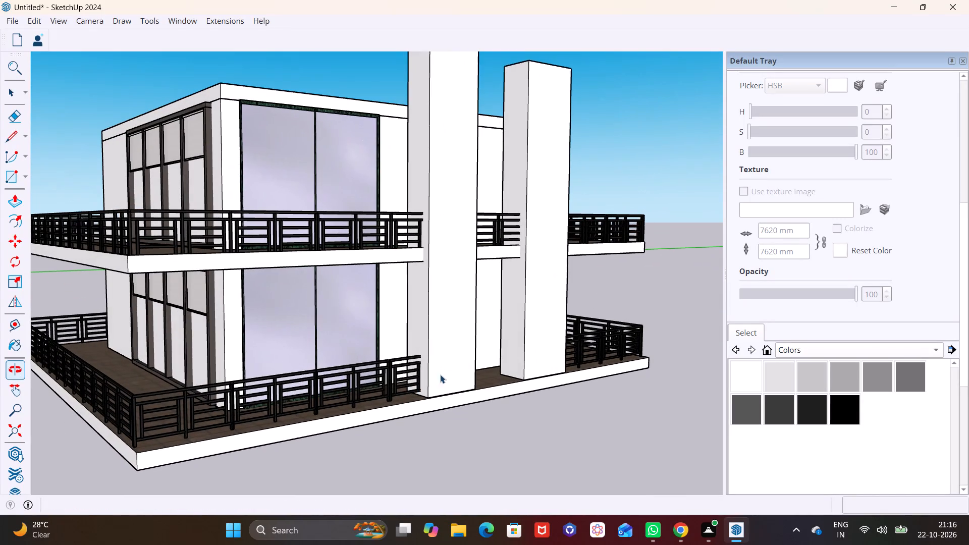
scroll(344, 325, down, 5)
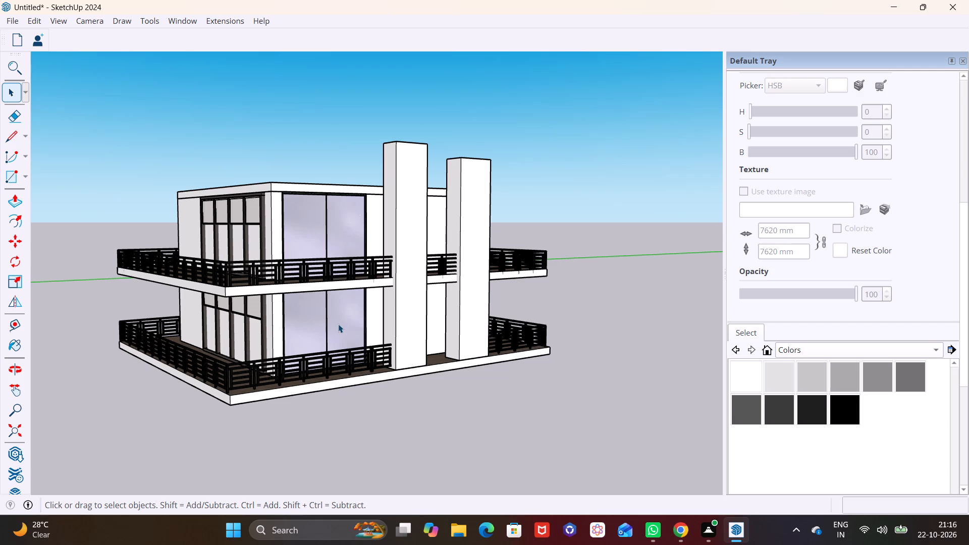
scroll(337, 324, down, 5)
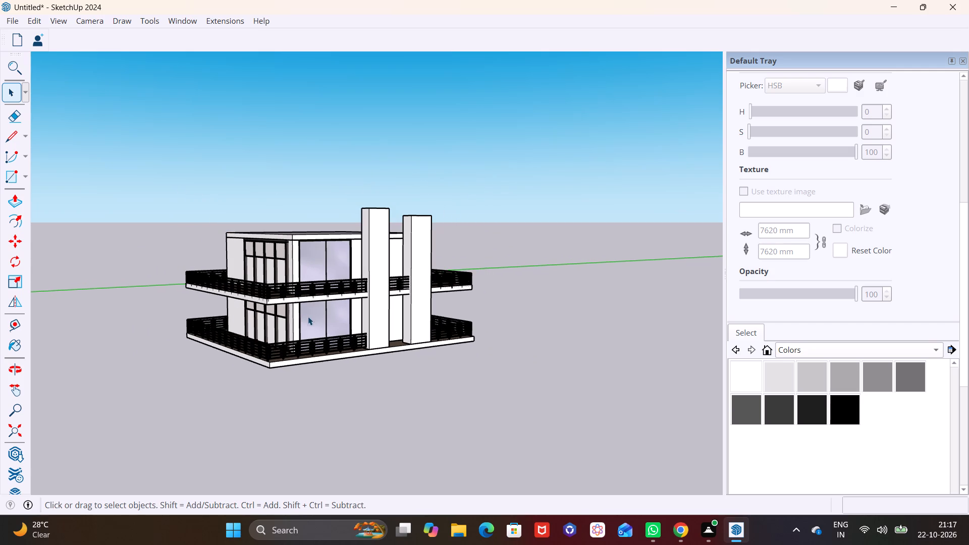
click(329, 259)
scroll(329, 259, up, 1)
click(327, 316)
scroll(327, 316, up, 6)
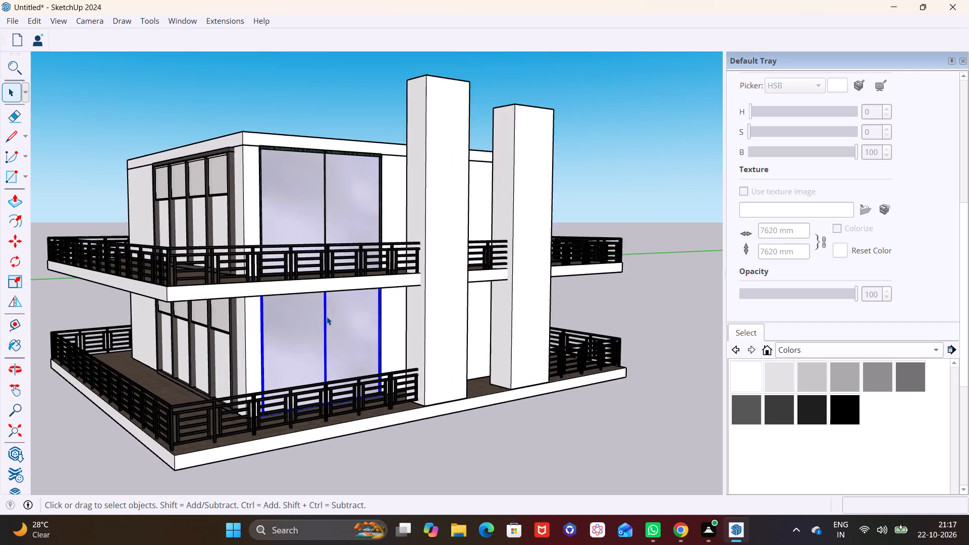
scroll(327, 316, up, 3)
click(14, 281)
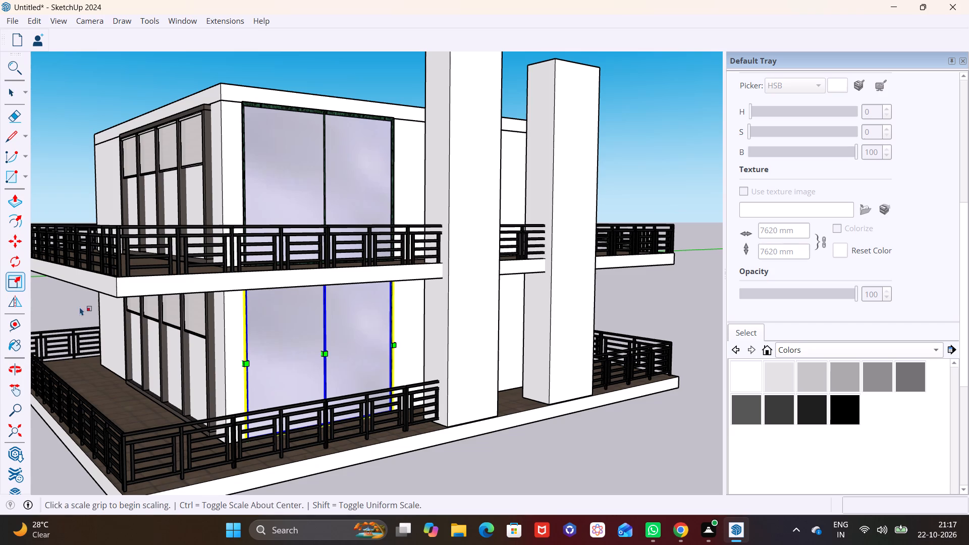
click(392, 343)
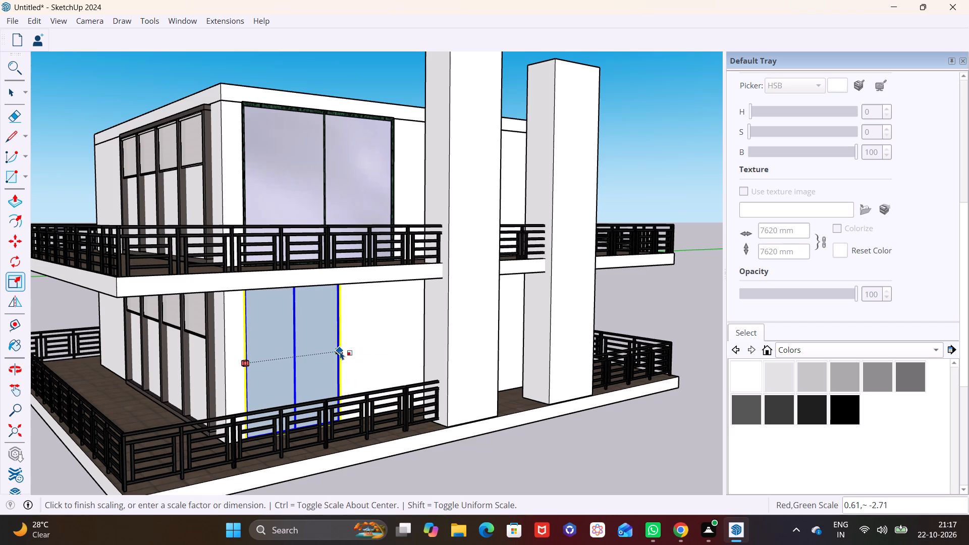
click(340, 351)
Draw a thin rectangle about 1' 4 11/16" by 2 1/4" on the tiled ground floor beside the narrowed glass door.
scroll(370, 356, up, 2)
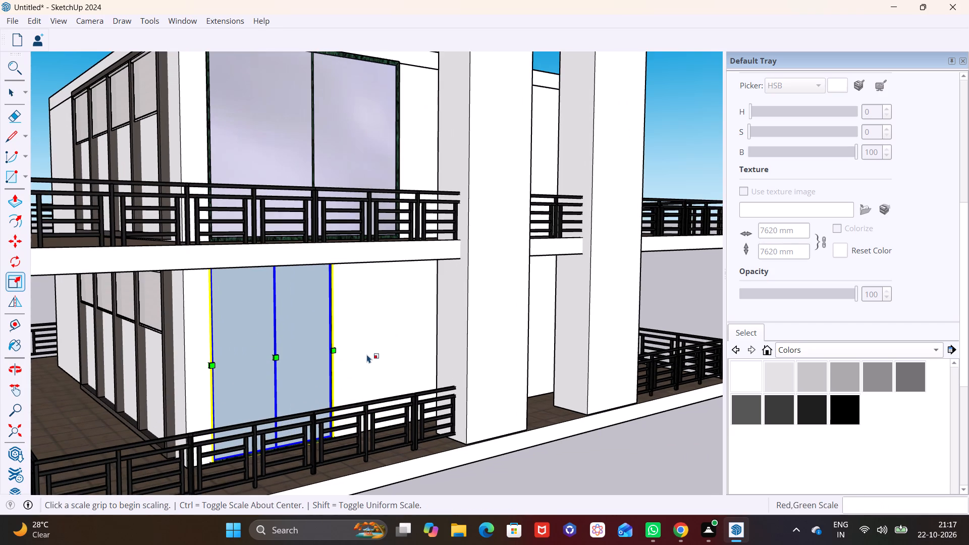
click(22, 179)
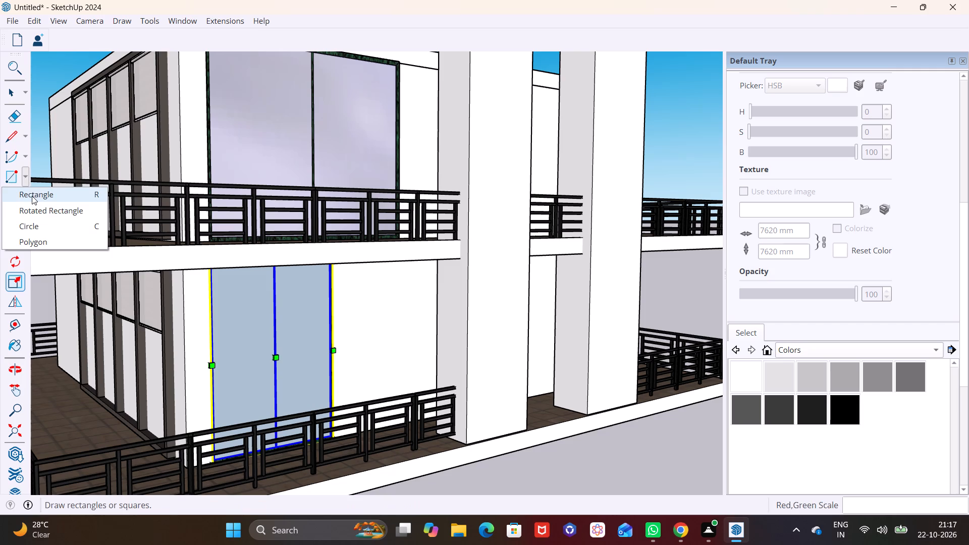
click(32, 196)
middle_drag(420, 329, 400, 411)
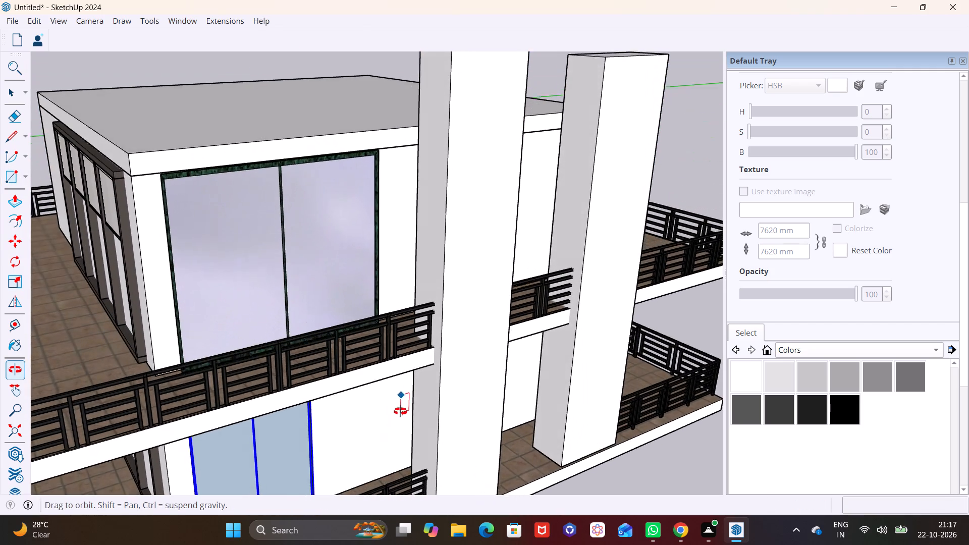
middle_drag(400, 411, 400, 413)
scroll(401, 414, down, 2)
shift+middle_drag(401, 414, 394, 300)
scroll(338, 329, up, 5)
middle_drag(326, 358, 335, 413)
shift+middle_drag(348, 404, 351, 341)
scroll(338, 343, up, 10)
middle_drag(321, 371, 307, 377)
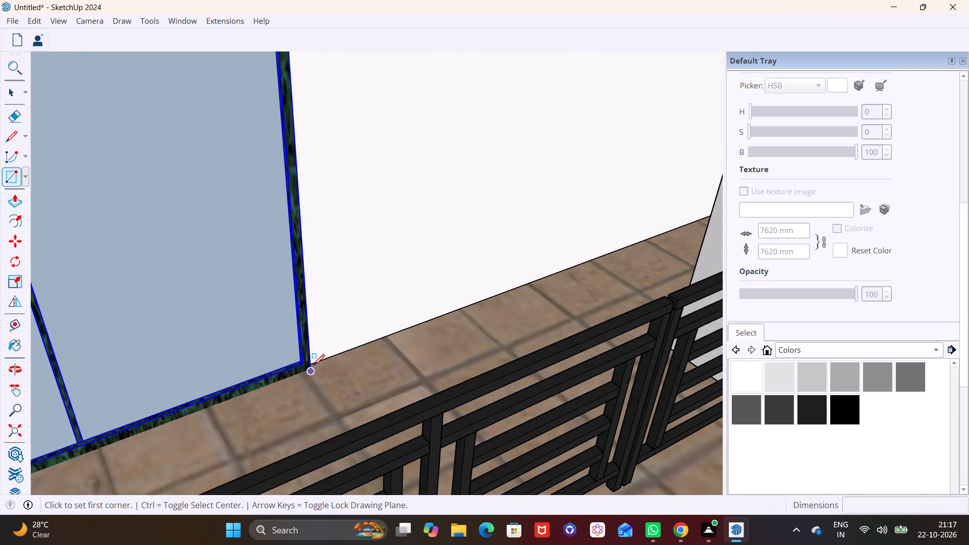
click(313, 363)
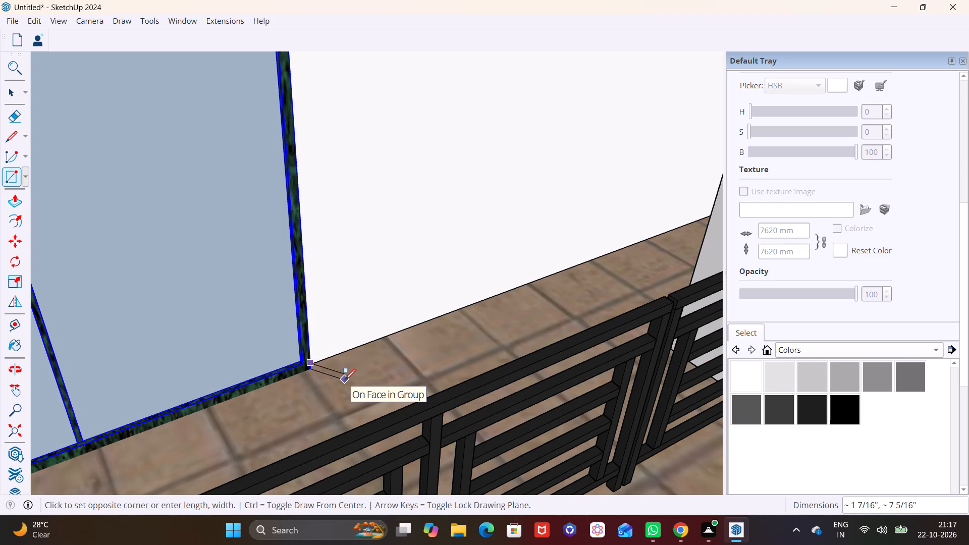
key(Escape)
click(317, 357)
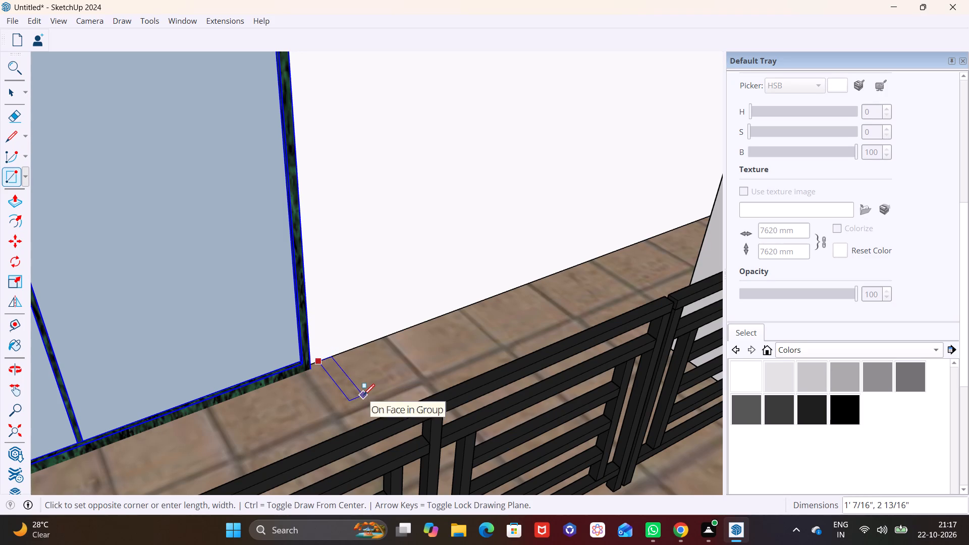
click(372, 411)
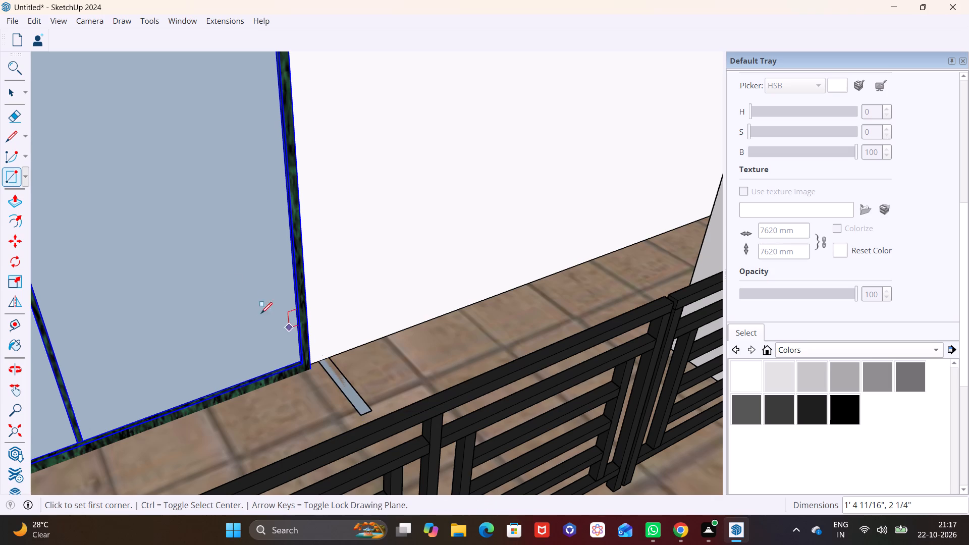
Push/Pull the thin rectangle up about 11' 11 3/4" into a vertical fin passing through the upper balcony floor.
click(14, 203)
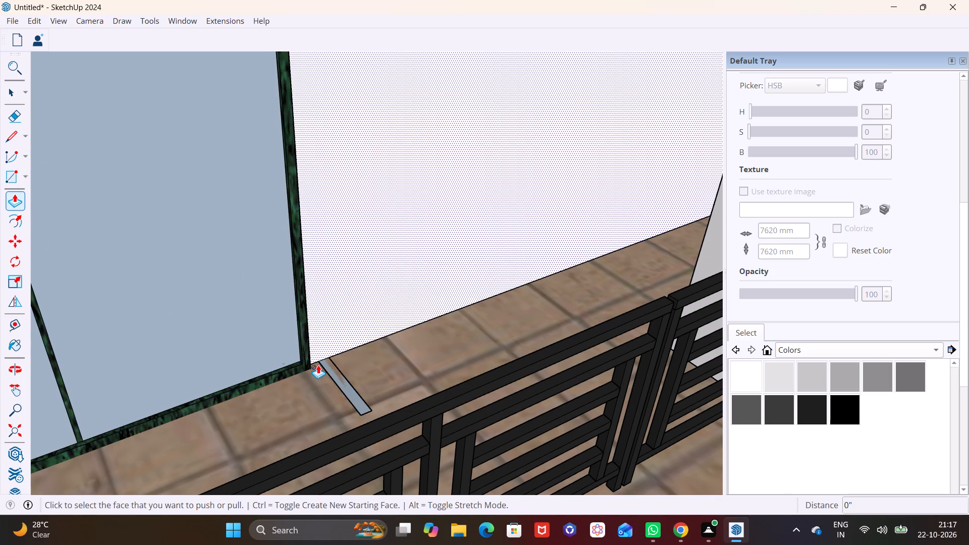
click(346, 380)
scroll(327, 290, down, 9)
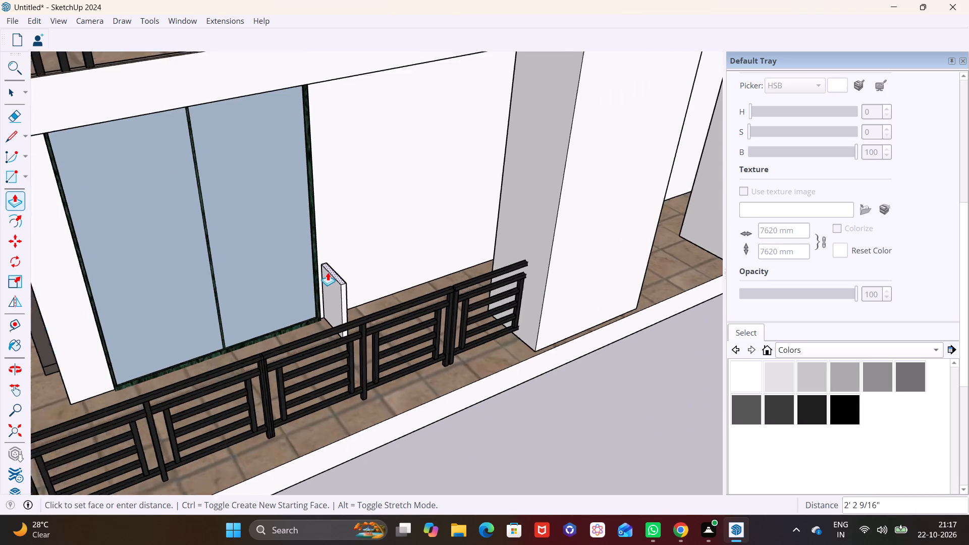
scroll(328, 272, down, 1)
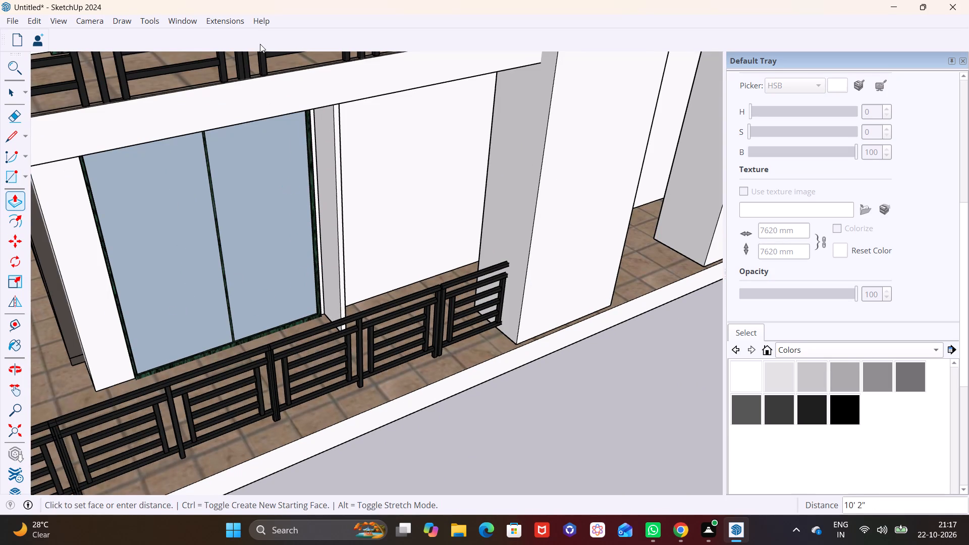
shift+middle_drag(260, 44, 244, 147)
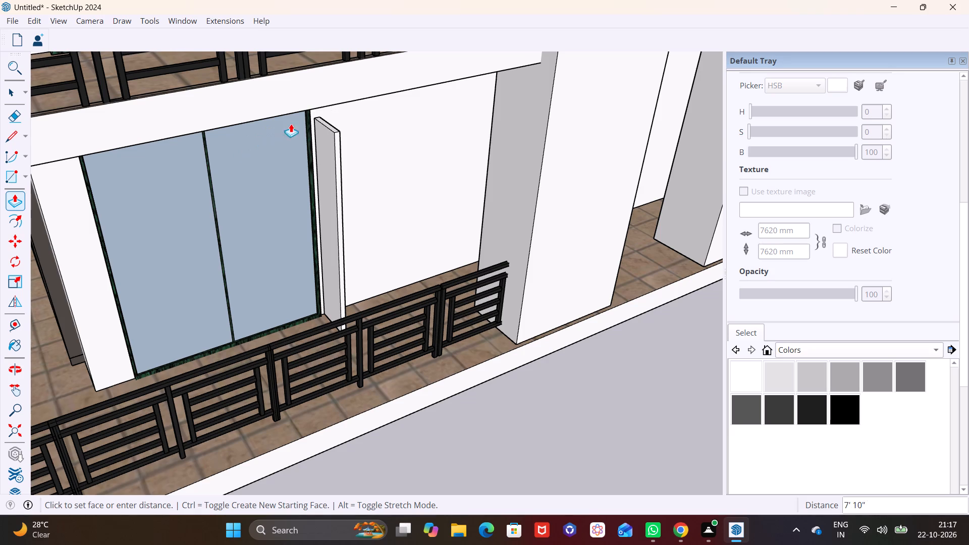
scroll(316, 120, down, 7)
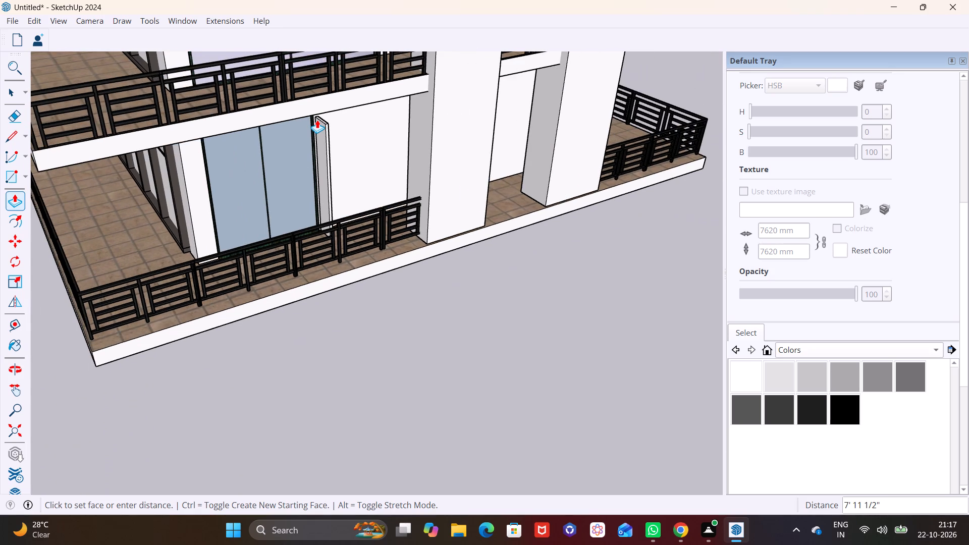
shift+middle_drag(317, 120, 296, 256)
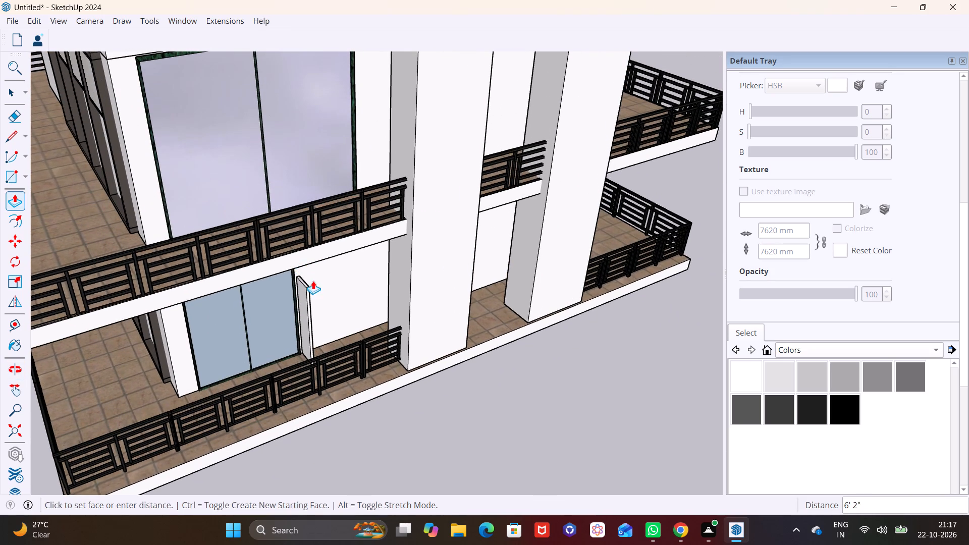
drag(308, 213, 287, 127)
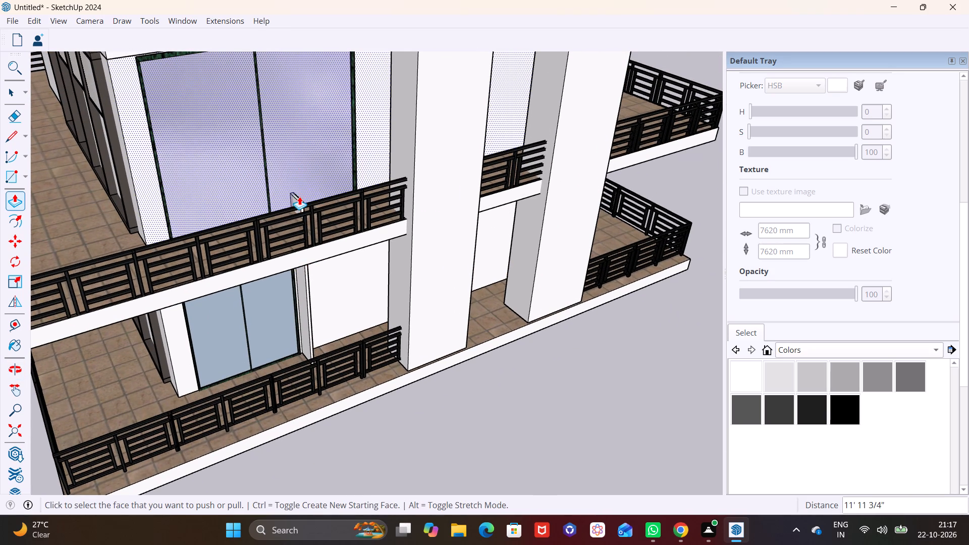
Pull the top of the vertical fin higher above the upper balcony floor.
drag(299, 196, 291, 131)
scroll(311, 181, up, 2)
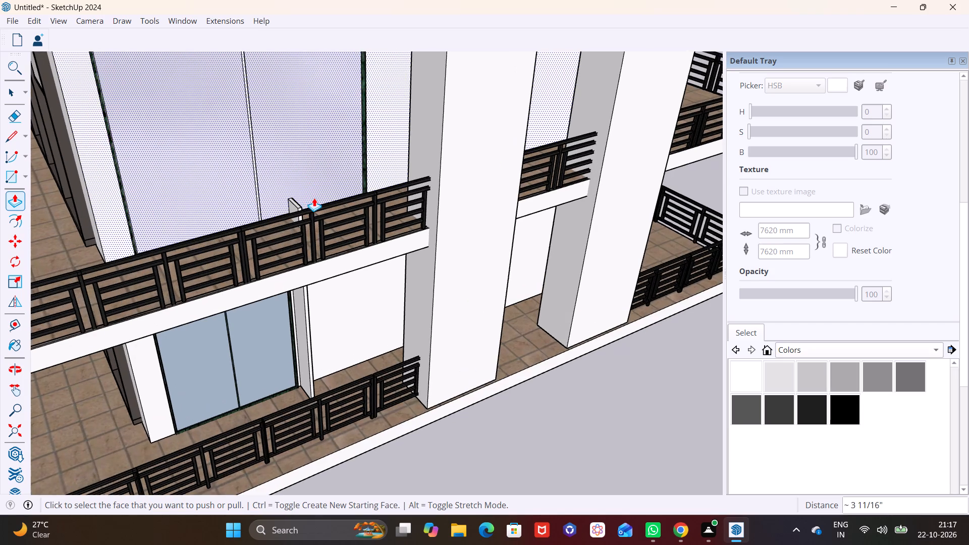
scroll(314, 198, up, 10)
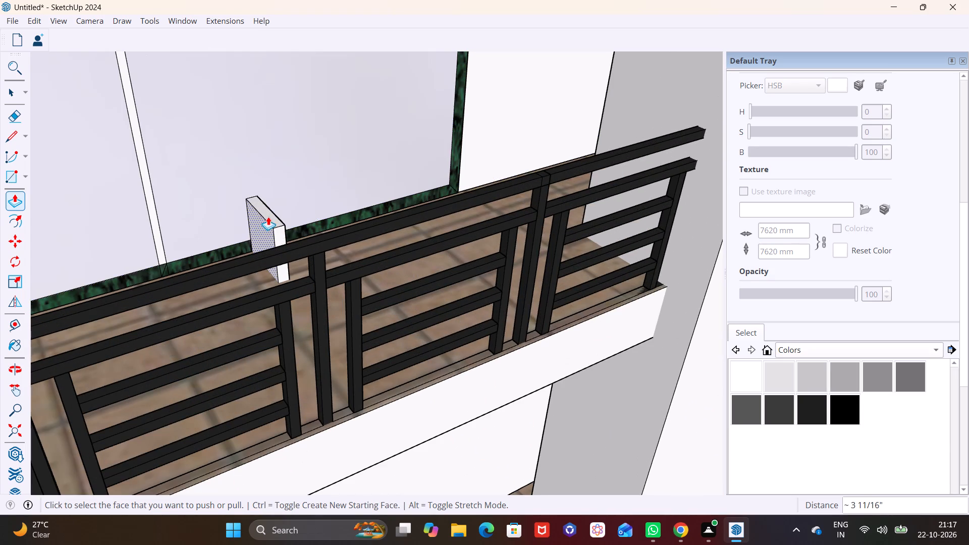
click(268, 216)
click(251, 95)
key(space)
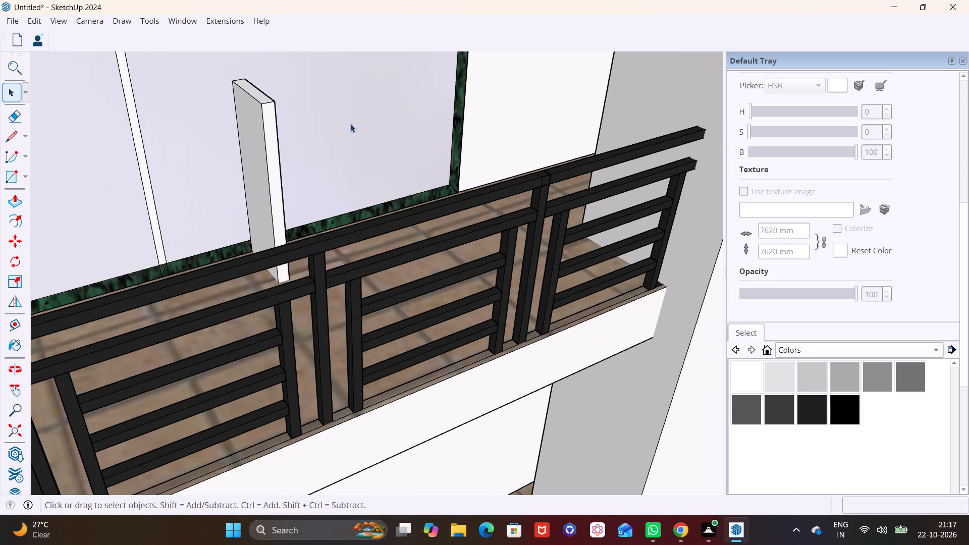
Scale the upper-floor glass door narrower to about 0.61 of its width, lining it up with the door below.
click(350, 124)
scroll(359, 128, down, 11)
shift+middle_drag(360, 129, 401, 240)
click(16, 278)
click(440, 166)
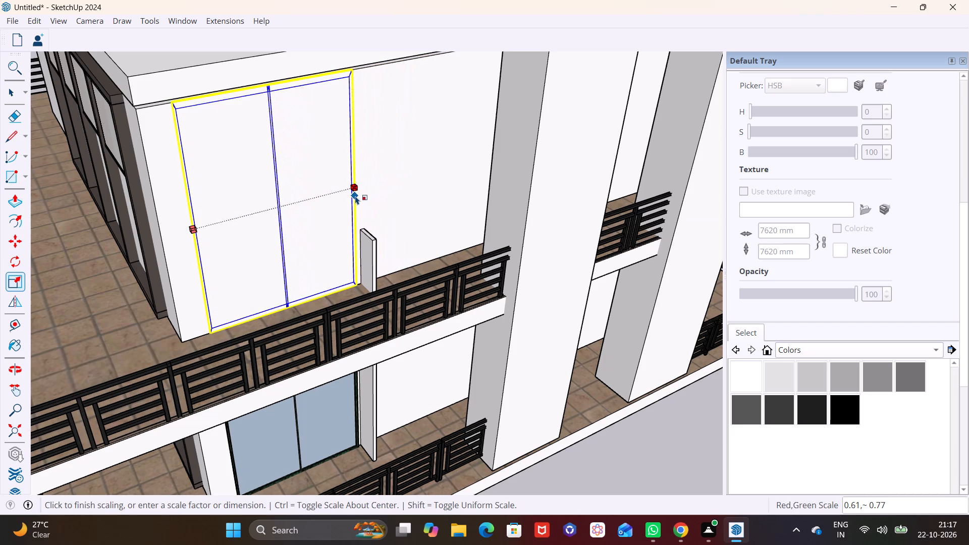
click(355, 196)
key(space)
click(392, 204)
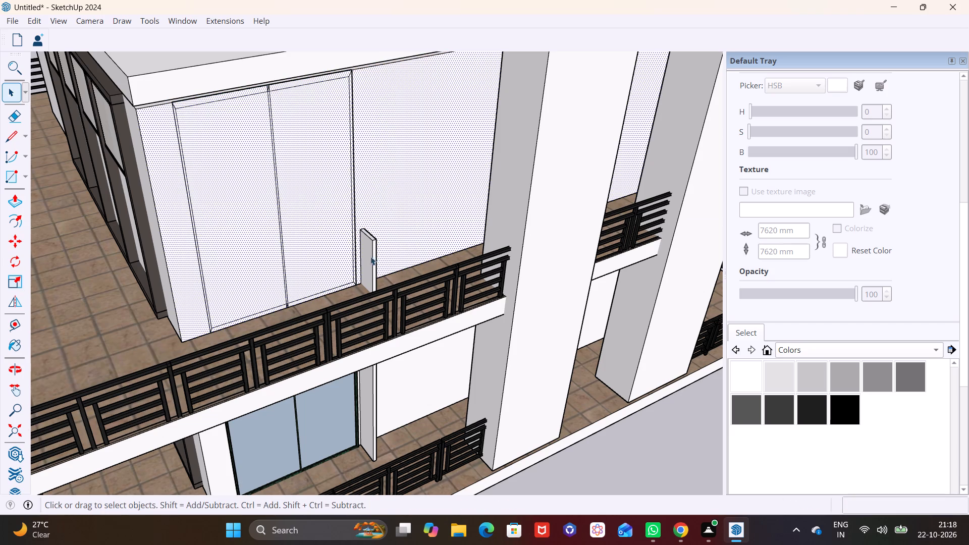
click(446, 365)
Move the upper-floor glass door outward about 2 15/16" so it sits in front of the wall face.
middle_drag(247, 205, 367, 203)
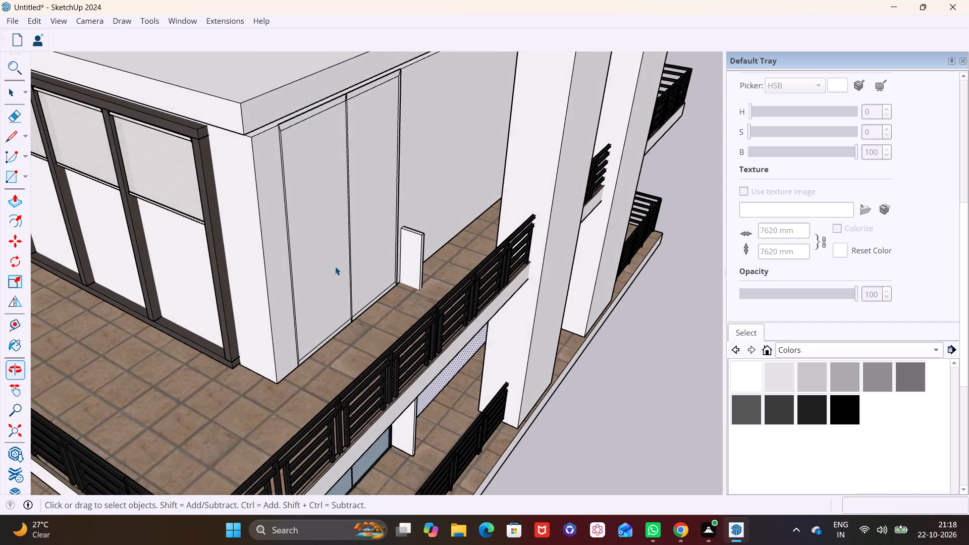
scroll(330, 278, up, 4)
click(277, 340)
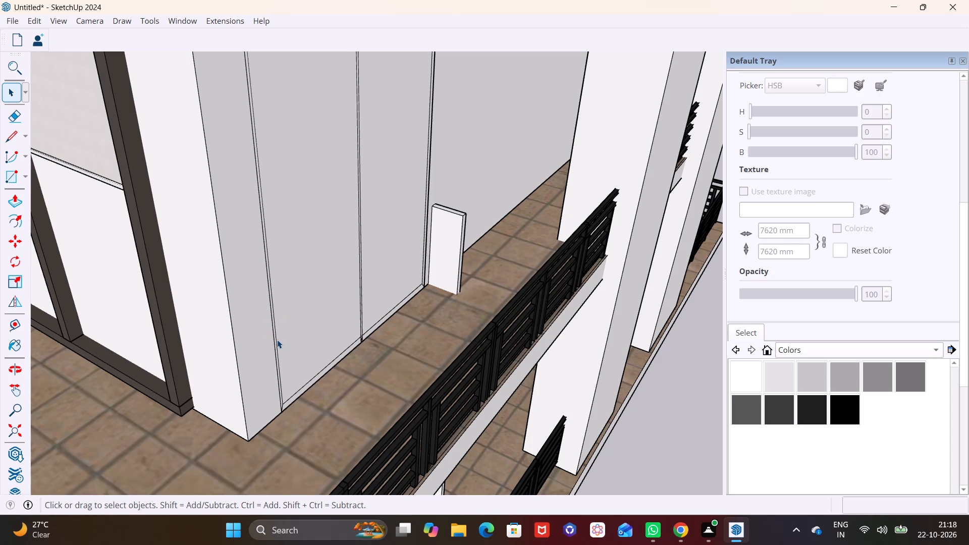
key(m)
click(284, 415)
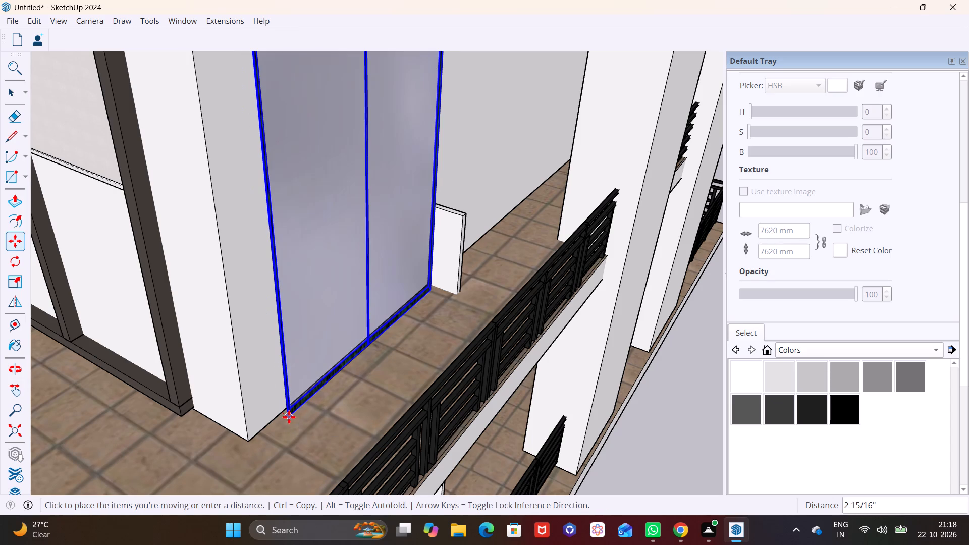
click(289, 417)
key(space)
click(336, 419)
Push/Pull the top of the vertical fin beside the upper glass door up about 7' 1 7/16" to the roof slab.
middle_drag(336, 419, 254, 406)
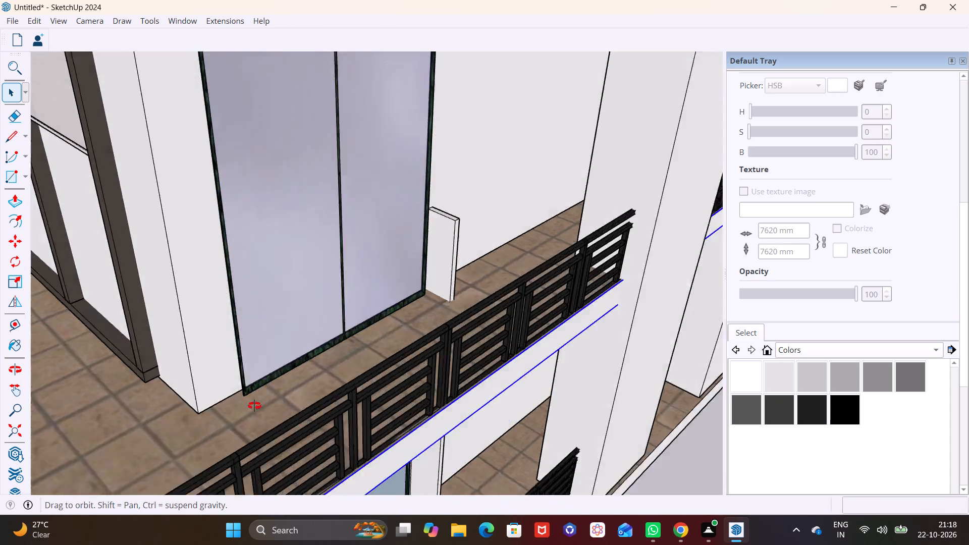
middle_drag(254, 406, 127, 364)
scroll(203, 330, down, 4)
middle_drag(207, 330, 224, 284)
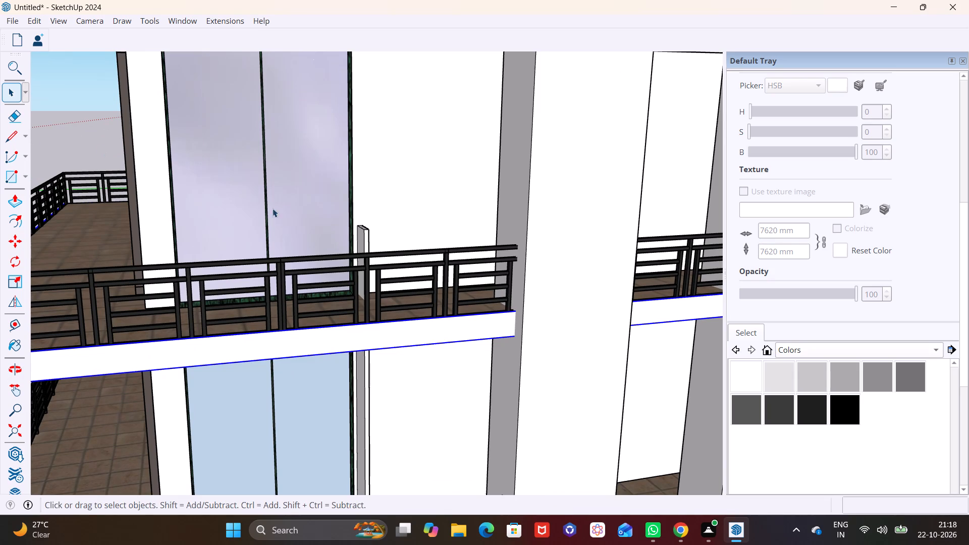
middle_drag(273, 208, 274, 351)
scroll(388, 305, up, 5)
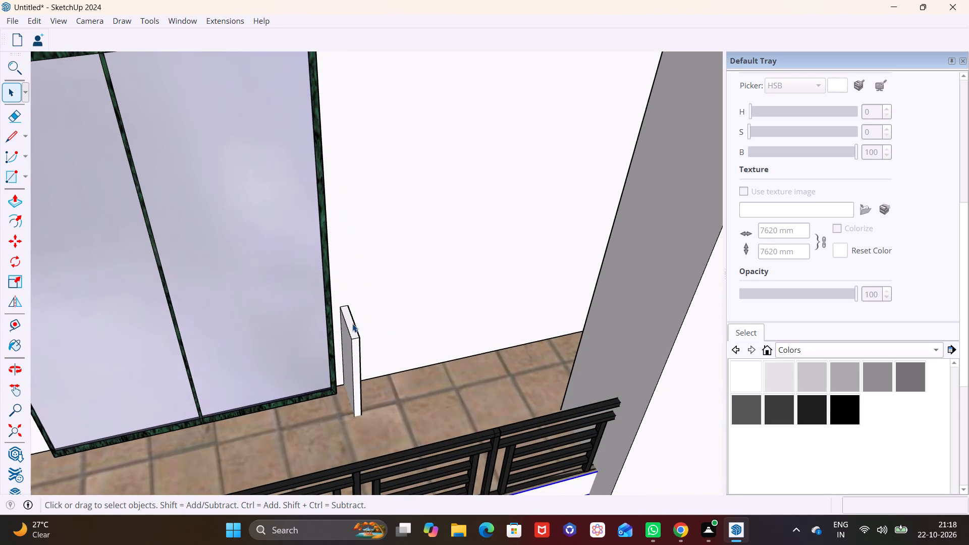
click(352, 323)
click(349, 326)
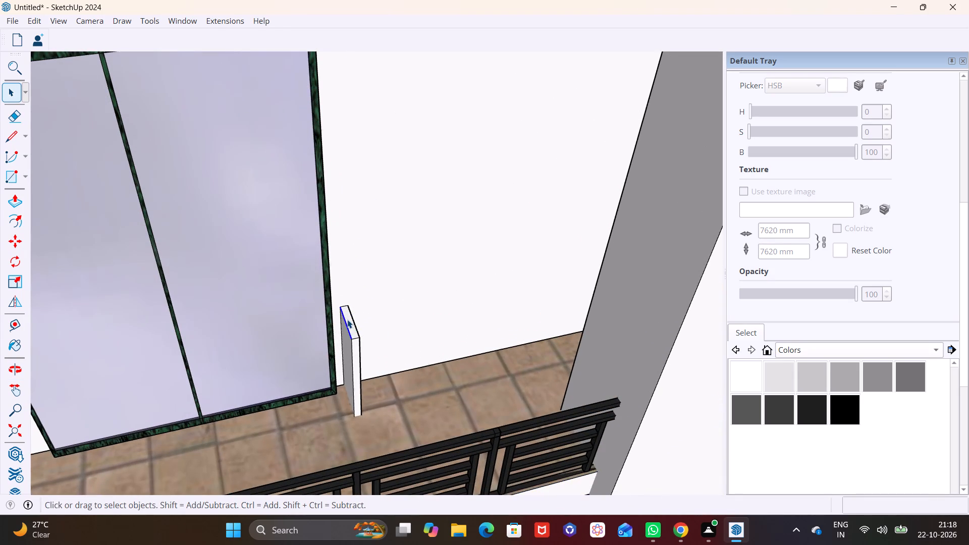
click(347, 319)
click(13, 204)
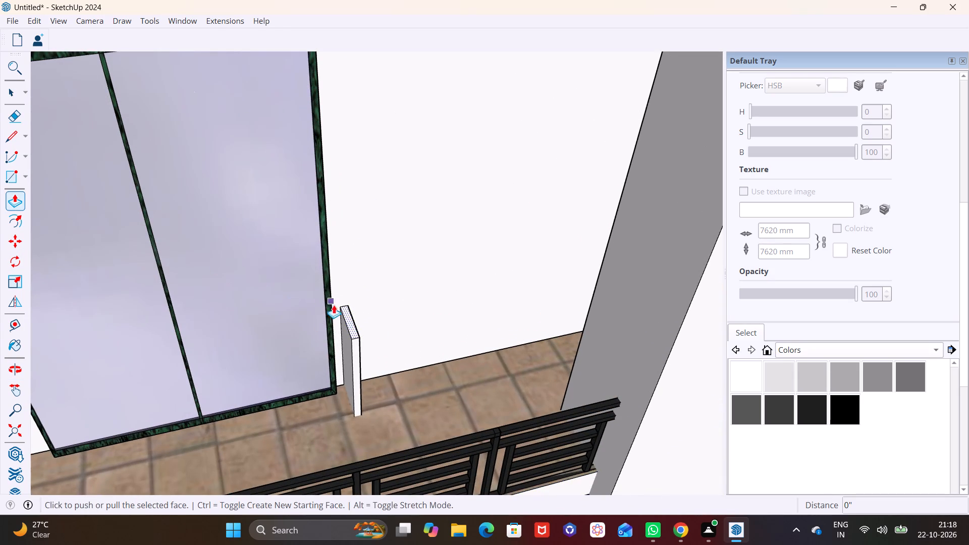
click(355, 328)
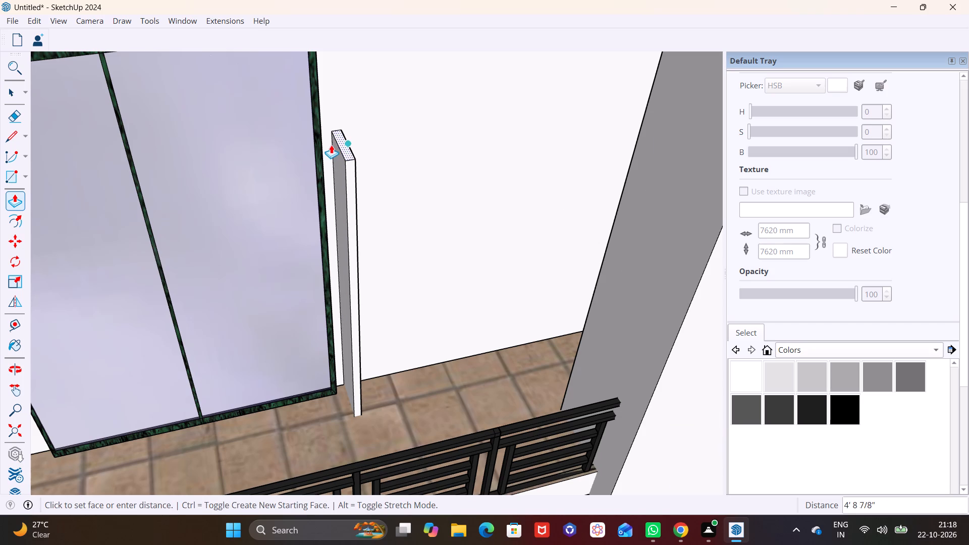
scroll(331, 145, down, 6)
shift+middle_drag(331, 145, 321, 273)
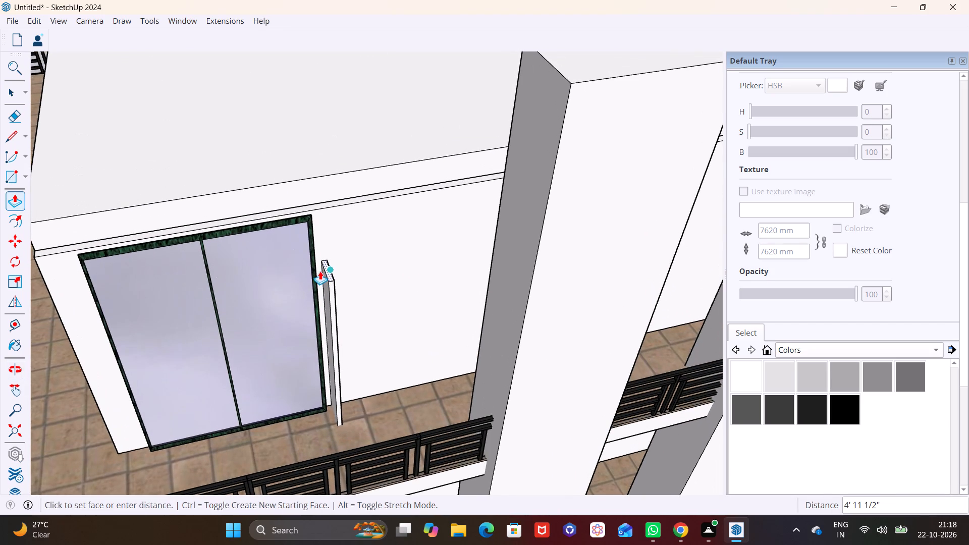
click(289, 146)
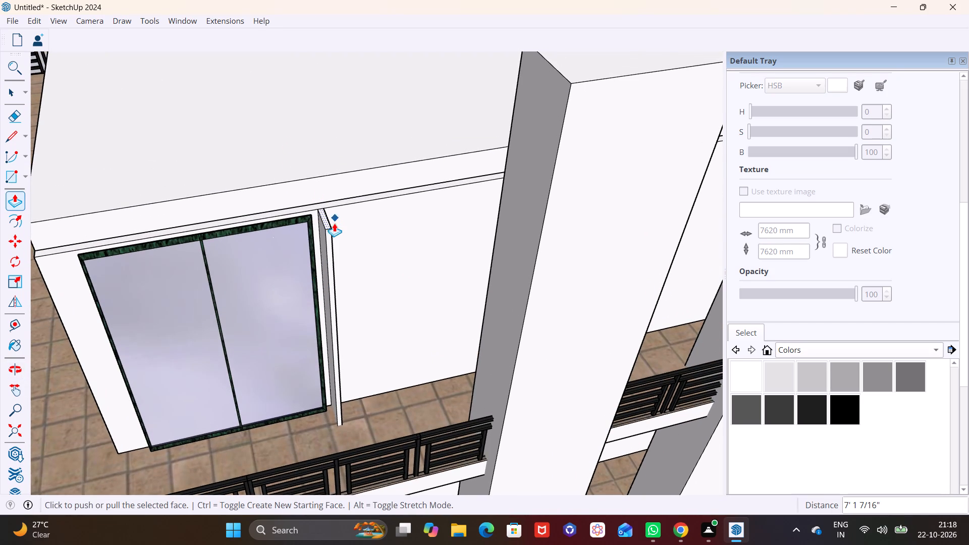
Extend the fin above the roof slab, pulling its top up about 2' 10 1/4" and a further 7 3/4".
drag(330, 225, 315, 149)
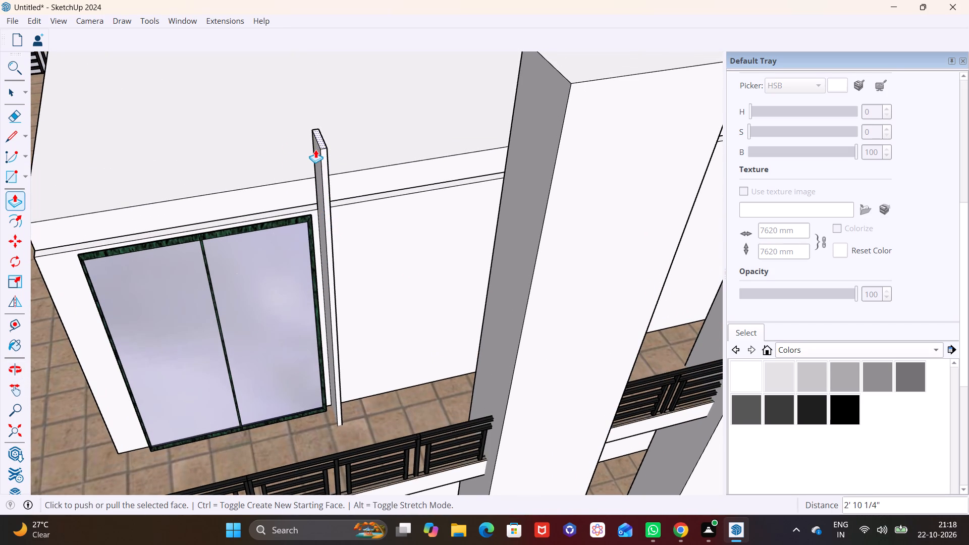
click(315, 149)
click(319, 129)
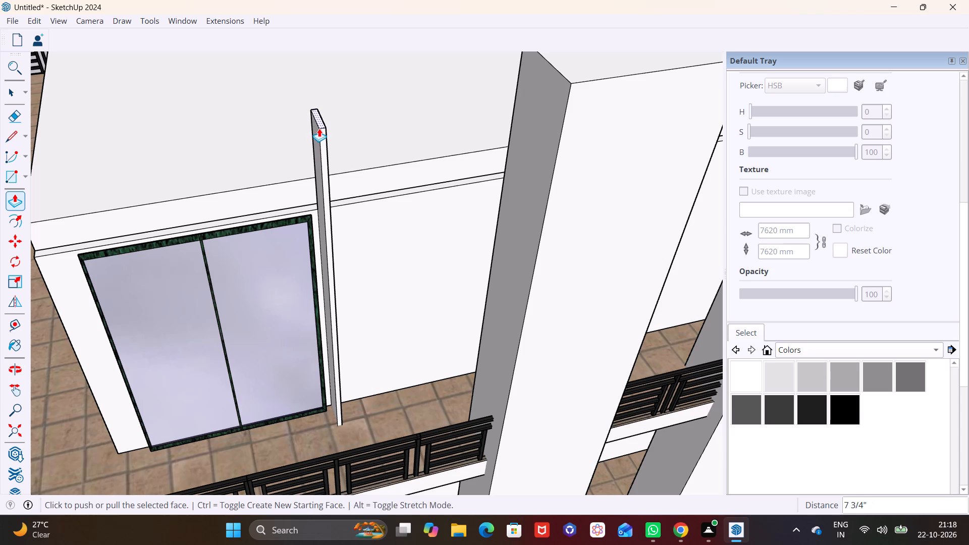
key(space)
Examine the facade from several angles, checking the fin's height and the alignment of the upper and lower glass doors.
middle_drag(311, 245, 343, 135)
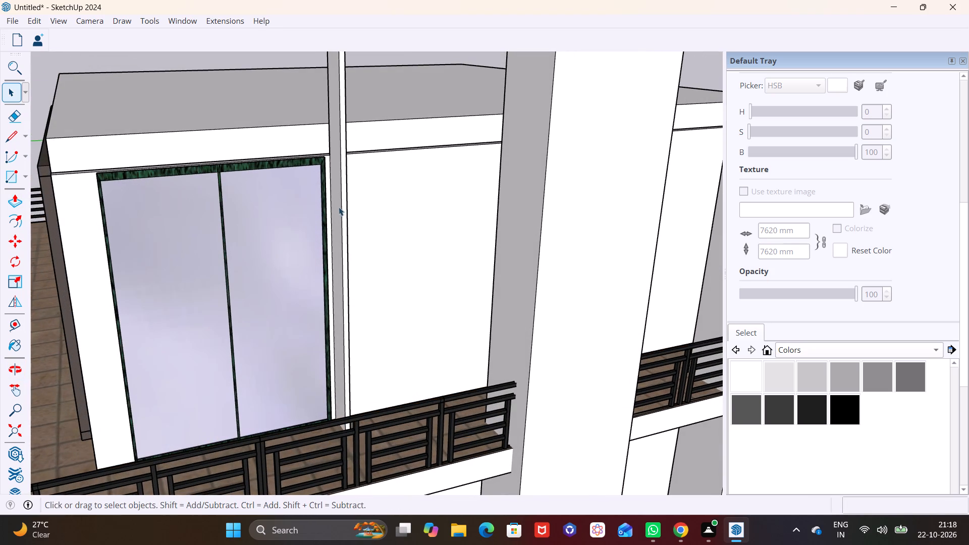
scroll(306, 250, up, 1)
scroll(309, 249, down, 3)
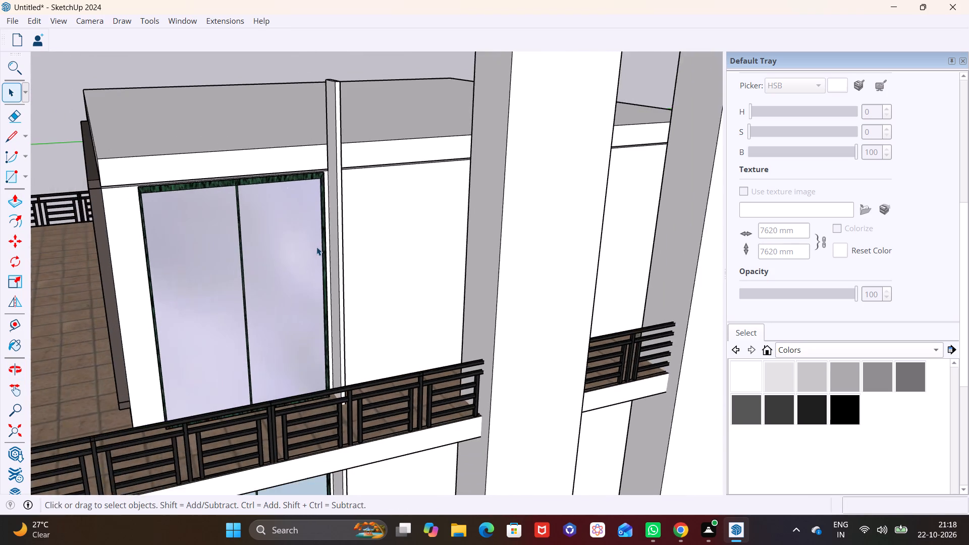
scroll(316, 247, down, 8)
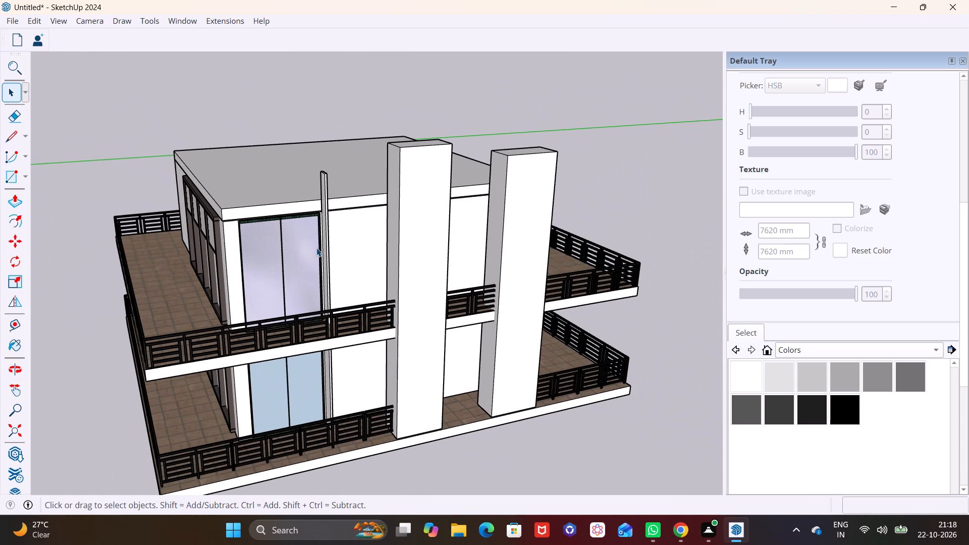
middle_drag(332, 244, 410, 238)
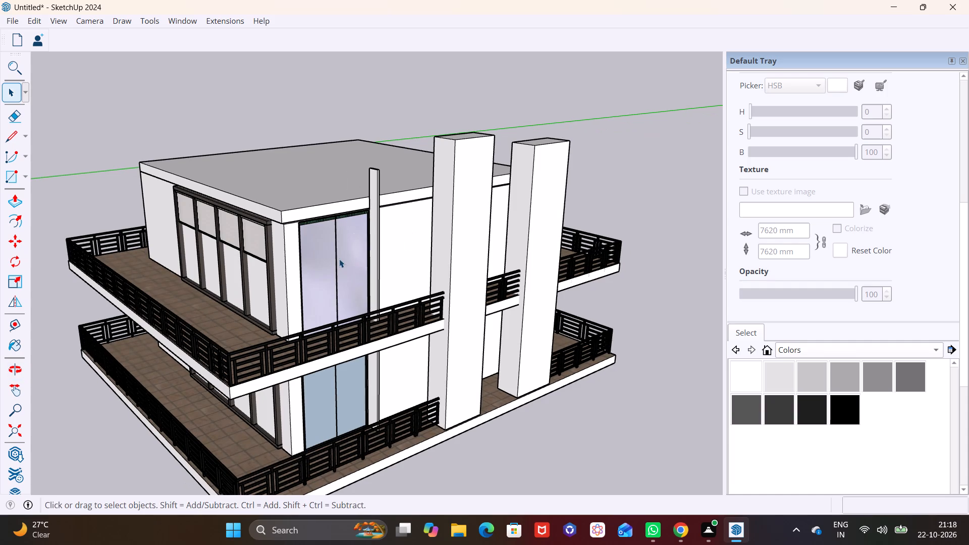
scroll(329, 253, down, 2)
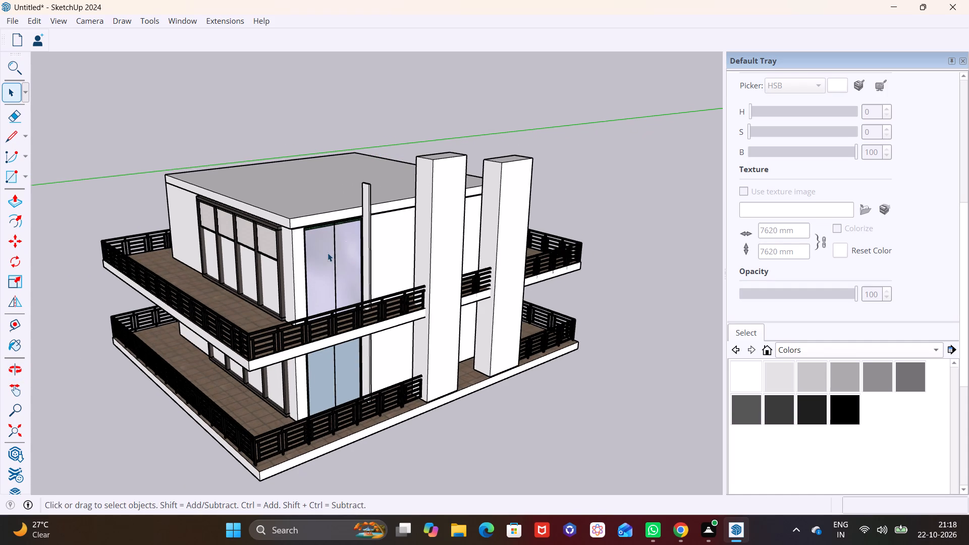
scroll(328, 253, down, 1)
scroll(317, 258, up, 5)
middle_drag(310, 260, 298, 261)
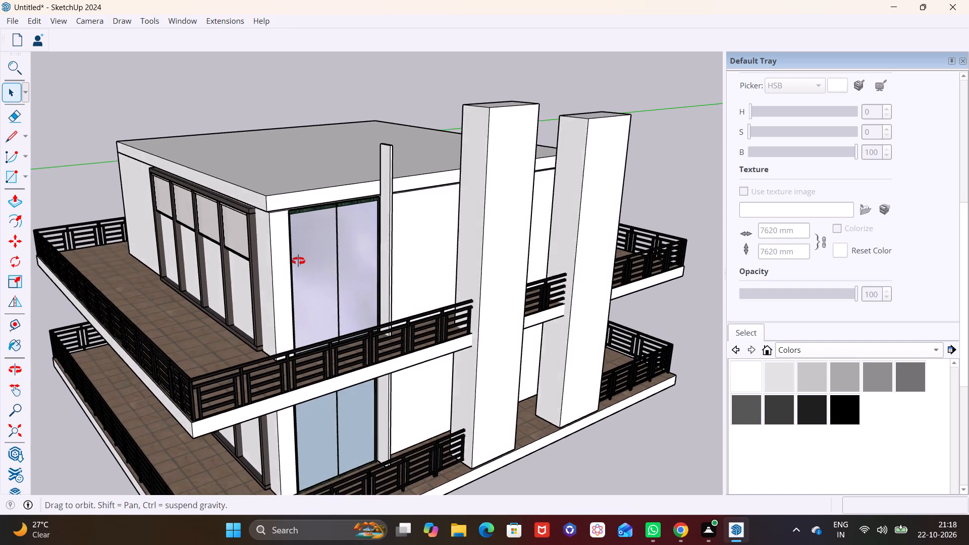
middle_drag(298, 261, 292, 260)
Move the upper-floor glass door about 5 7/16" sideways toward the building corner.
click(285, 255)
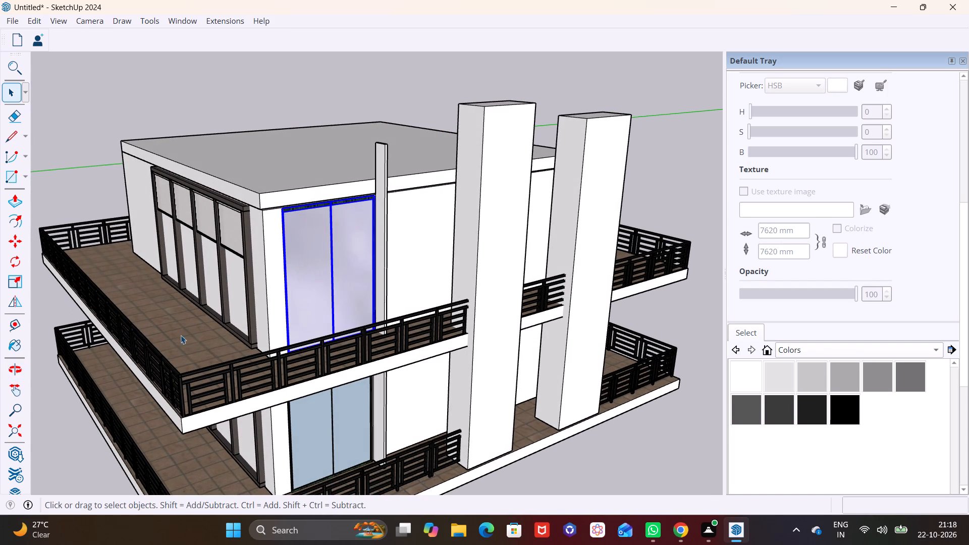
key(m)
scroll(292, 308, up, 5)
middle_drag(305, 345, 313, 371)
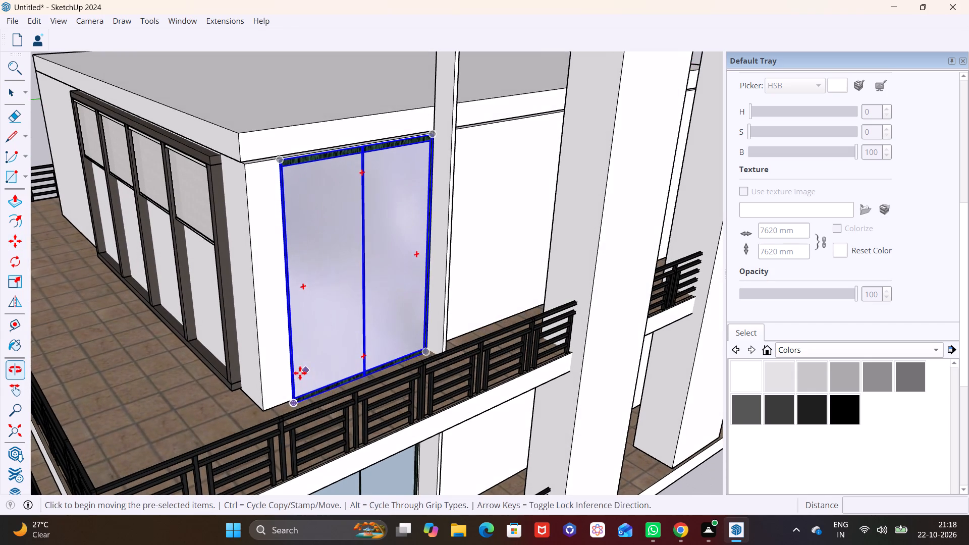
click(295, 400)
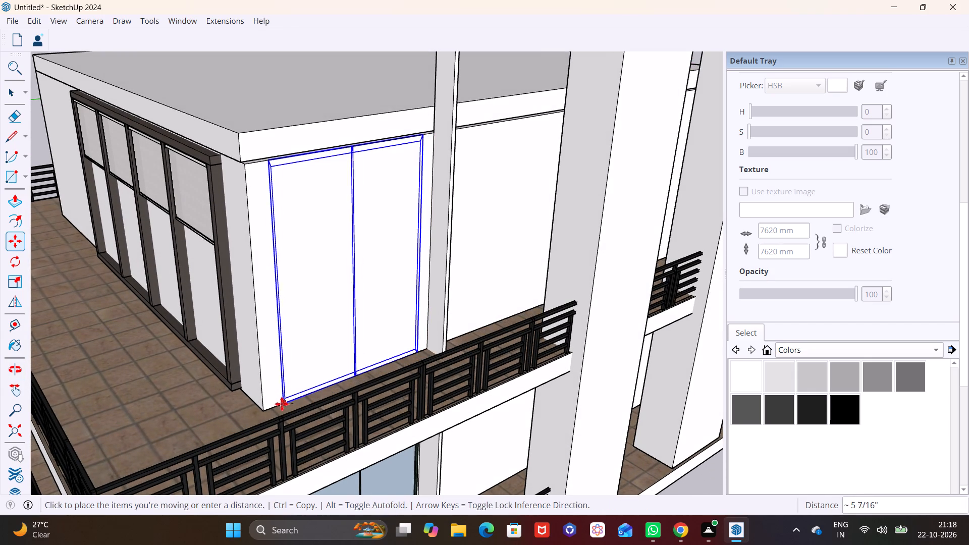
click(280, 407)
Move the upper-floor glass door outward about 2 1/16" so it sits in front of the wall face.
middle_drag(288, 402, 413, 387)
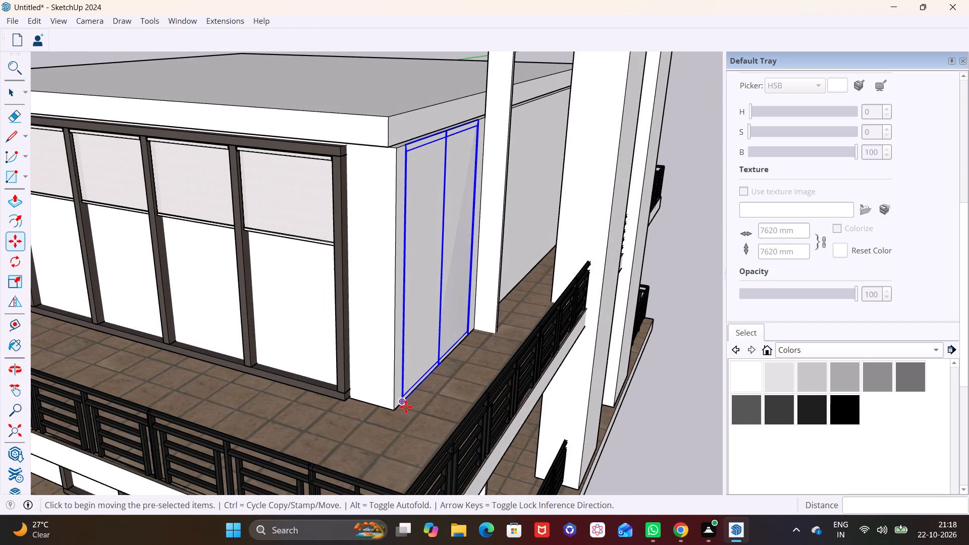
click(406, 407)
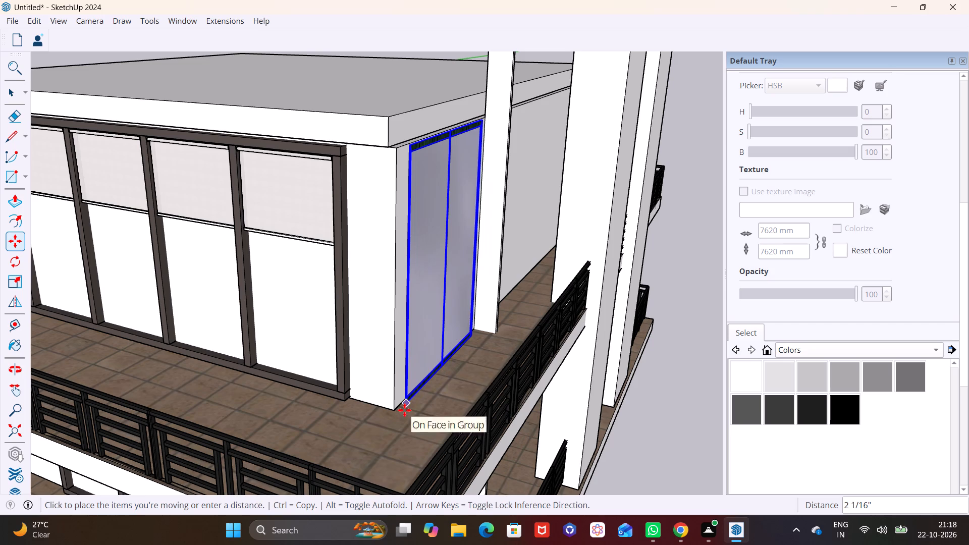
click(404, 410)
middle_drag(373, 412, 174, 376)
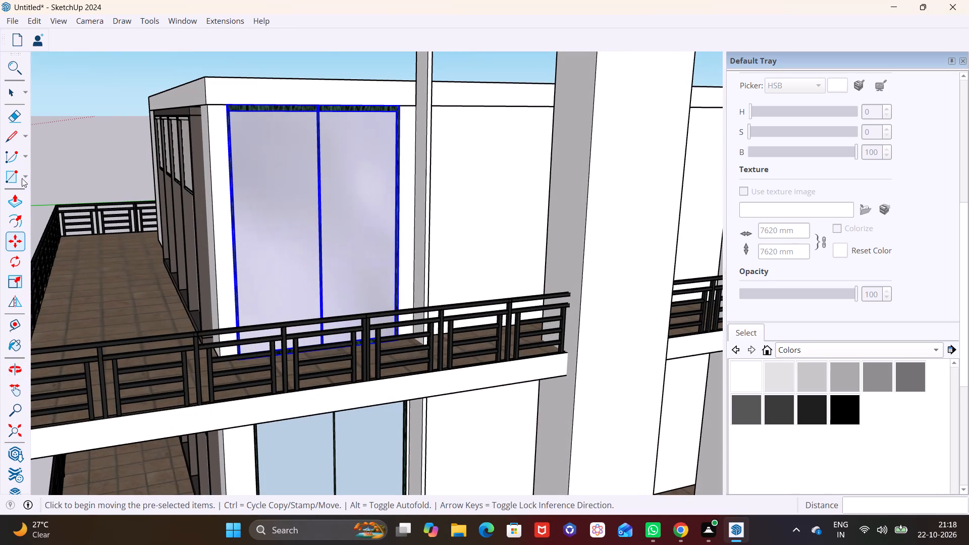
click(10, 95)
click(128, 279)
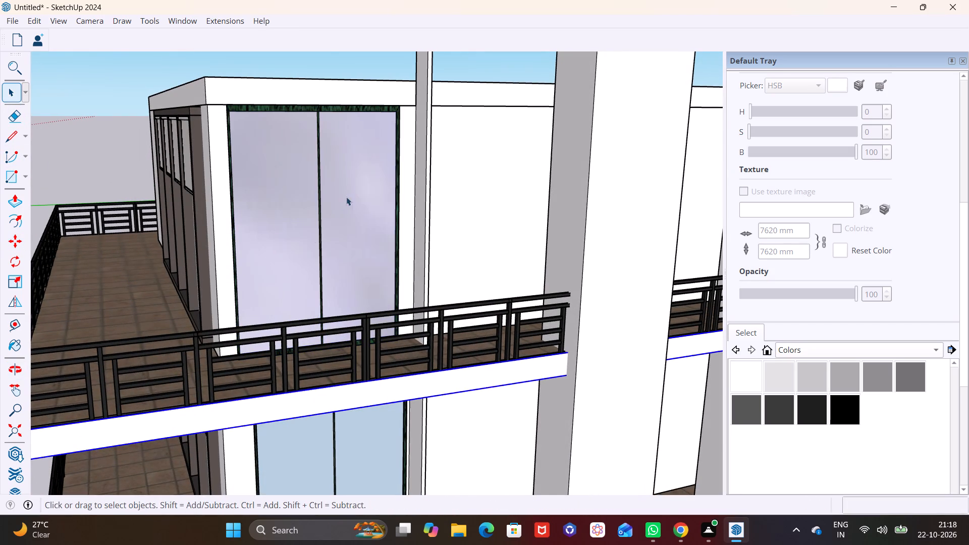
Draw a short vertical line across the roof slab's front edge, between the glass door and the fin.
scroll(284, 155, down, 1)
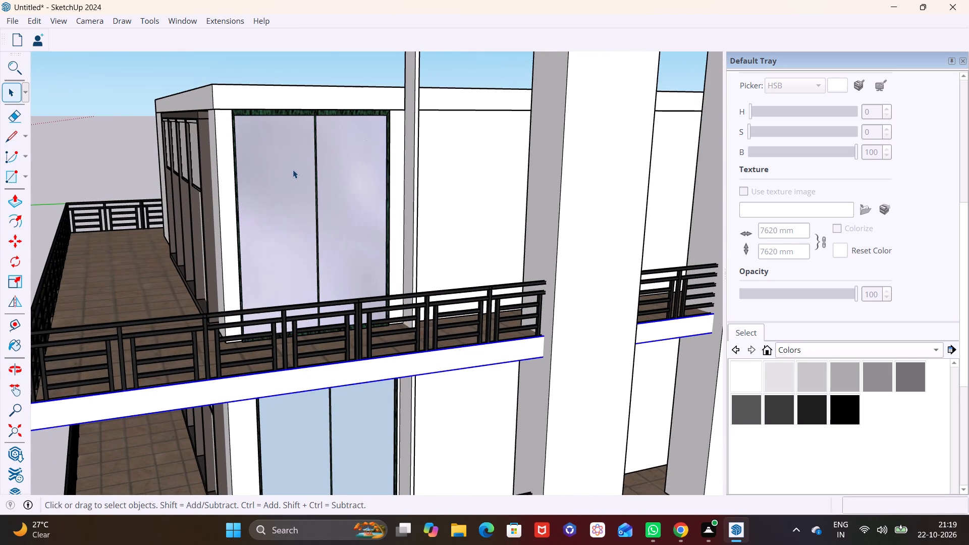
scroll(293, 166, down, 2)
middle_drag(308, 108, 293, 258)
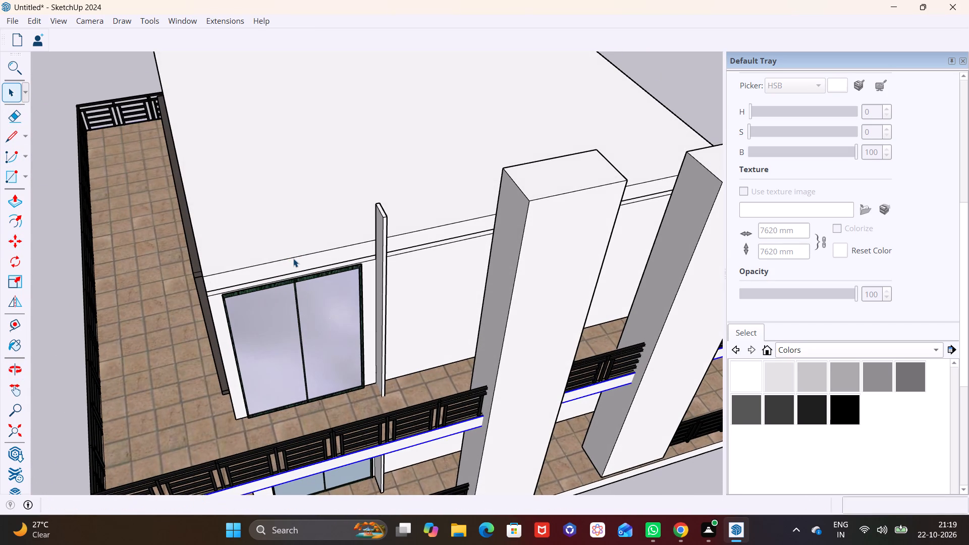
scroll(371, 249, up, 3)
middle_drag(370, 248, 366, 242)
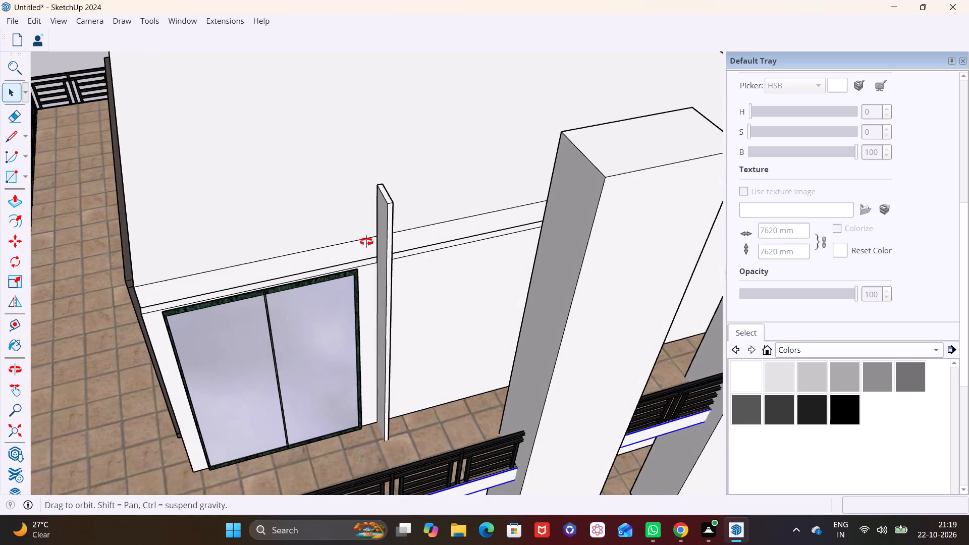
middle_drag(366, 242, 351, 197)
click(9, 141)
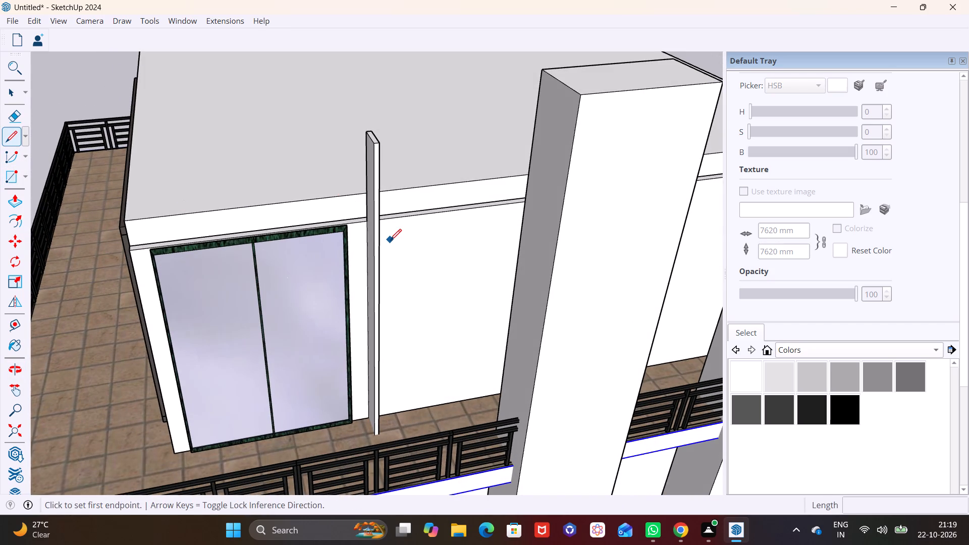
middle_drag(390, 240, 391, 204)
scroll(389, 212, up, 3)
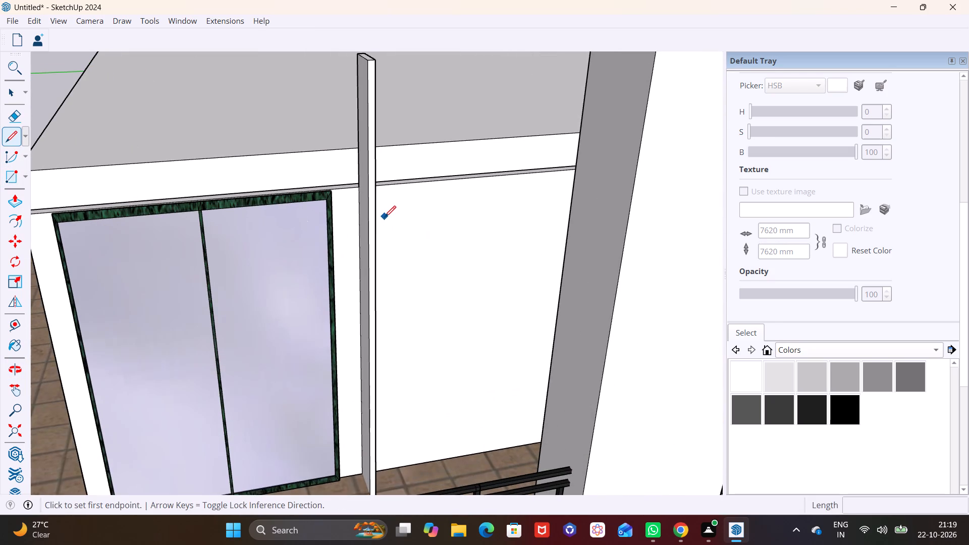
click(335, 150)
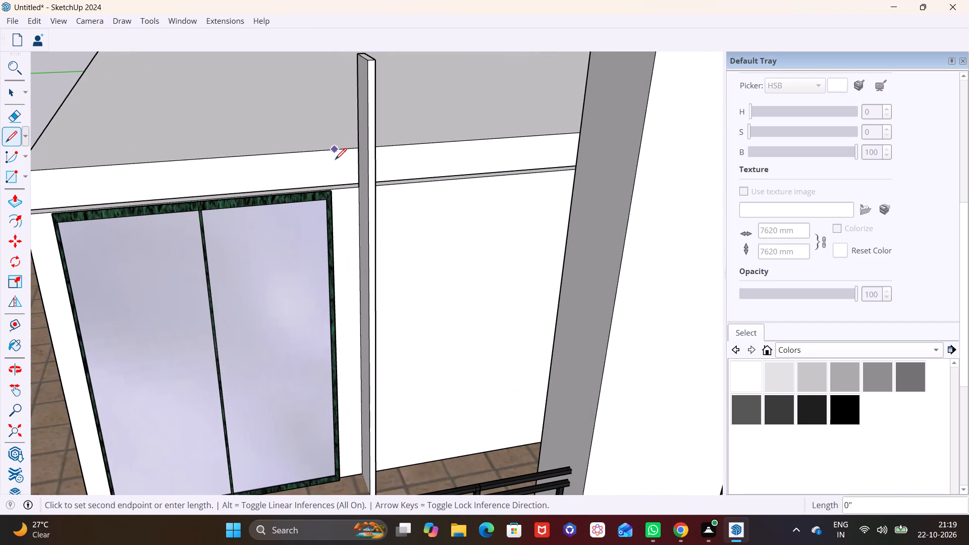
click(341, 181)
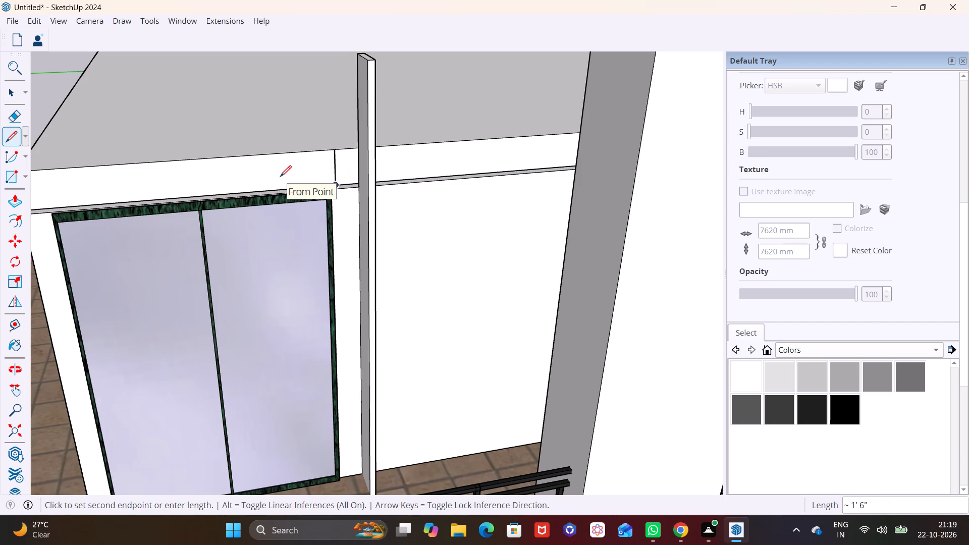
key(space)
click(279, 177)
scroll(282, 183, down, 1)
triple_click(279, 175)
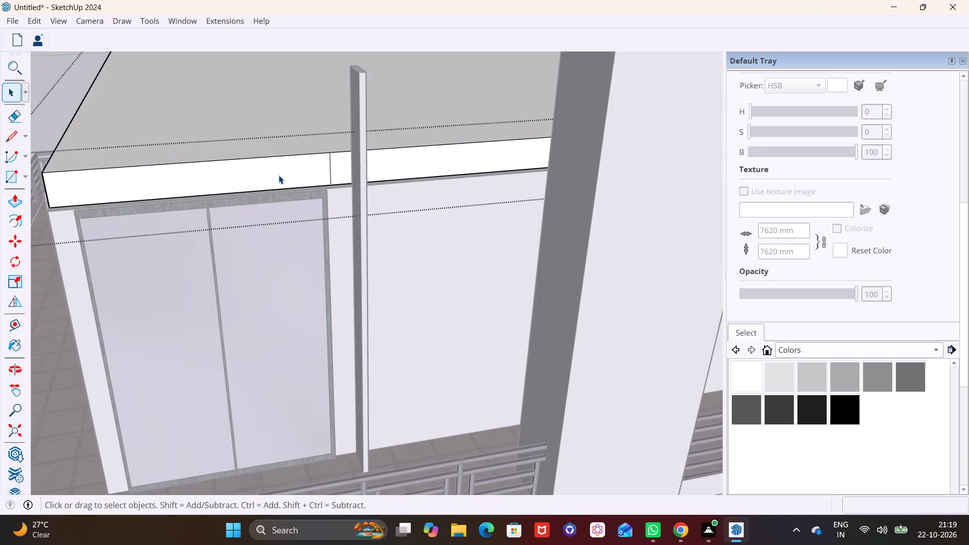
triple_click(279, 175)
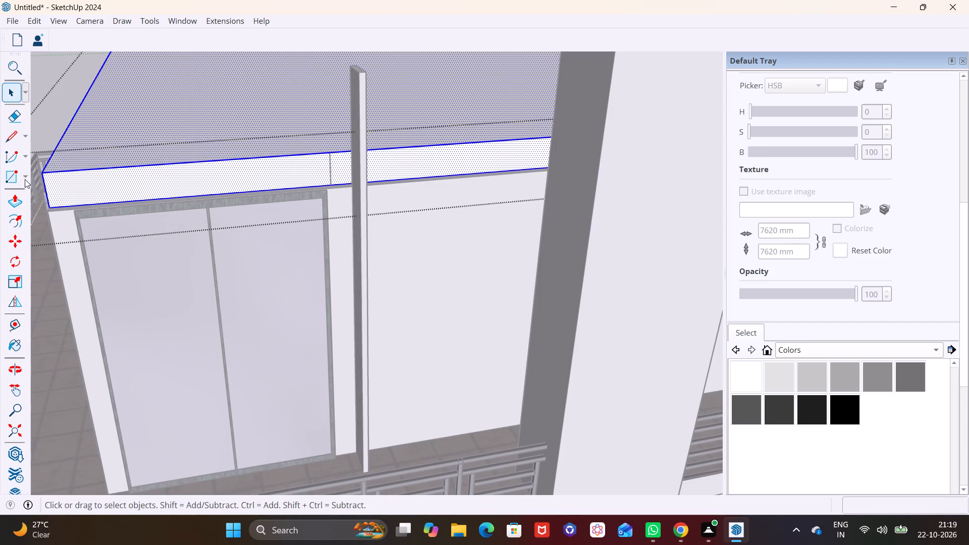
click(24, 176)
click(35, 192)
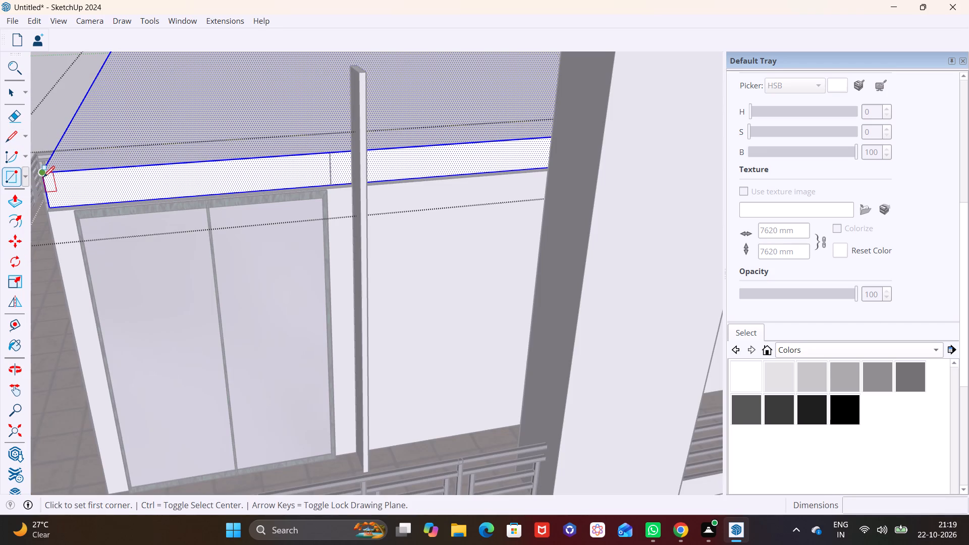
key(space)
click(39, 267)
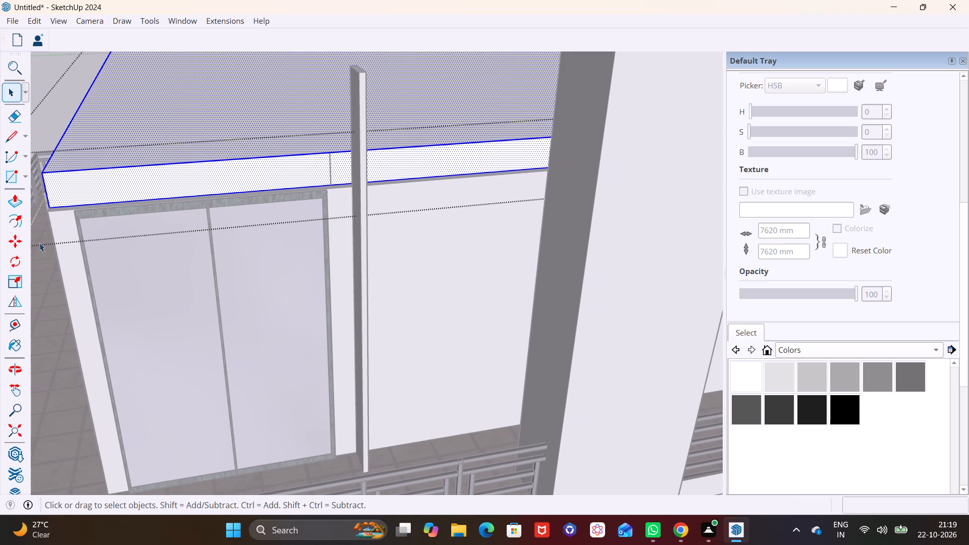
Draw a 1' by about 7' 10 1/2" rectangle on the roof slab's front edge, from the building corner to the short vertical line.
click(22, 177)
click(33, 193)
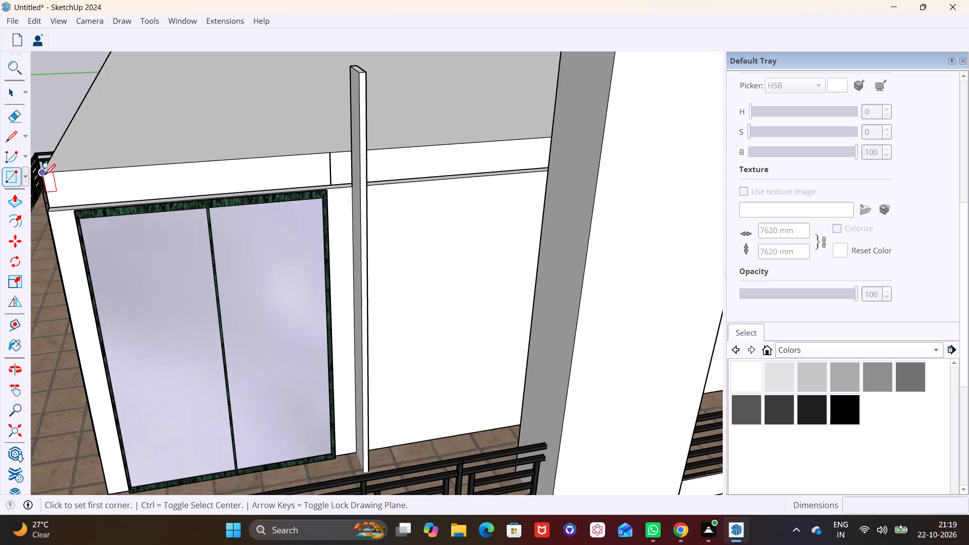
click(44, 175)
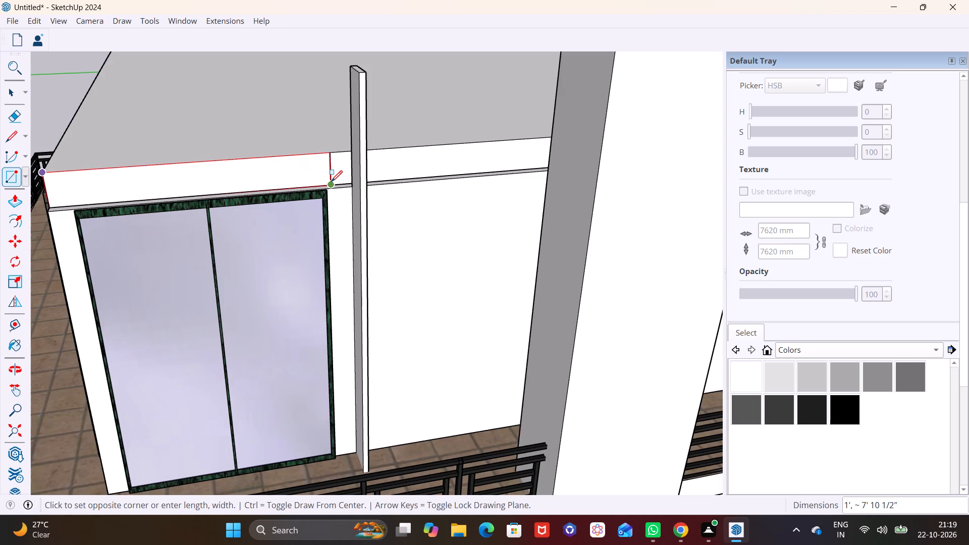
click(331, 182)
Push/Pull the new roof-edge face above the upper glass door outward to form a projecting canopy.
click(14, 88)
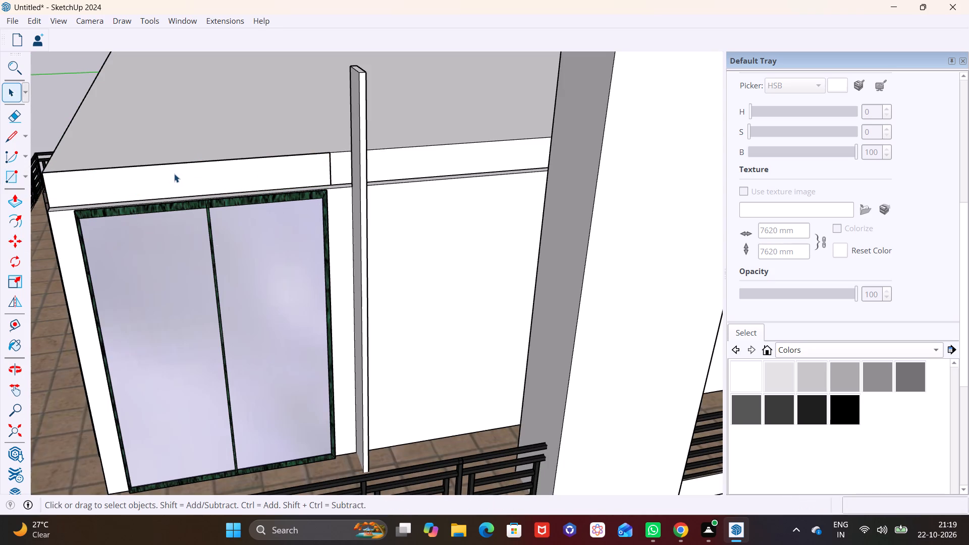
click(175, 174)
click(169, 190)
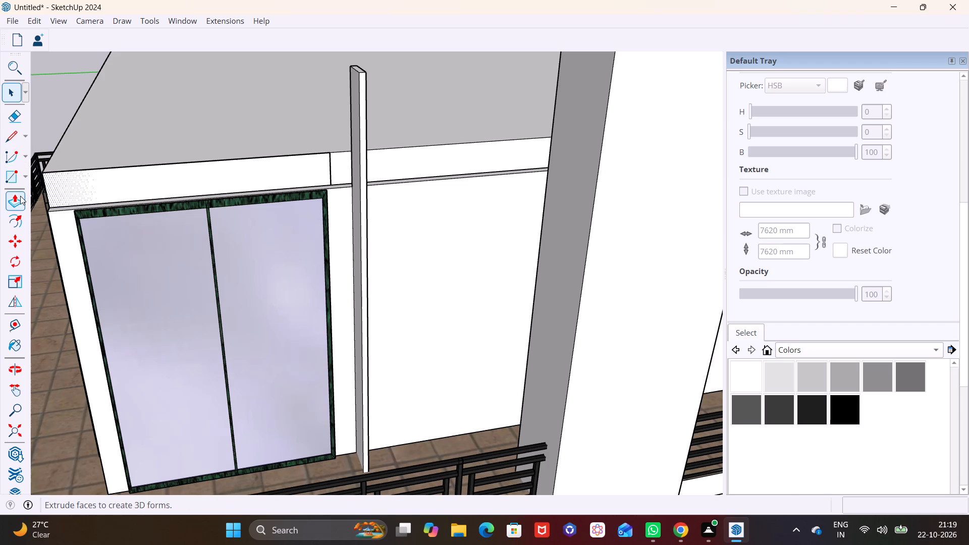
click(20, 196)
click(154, 185)
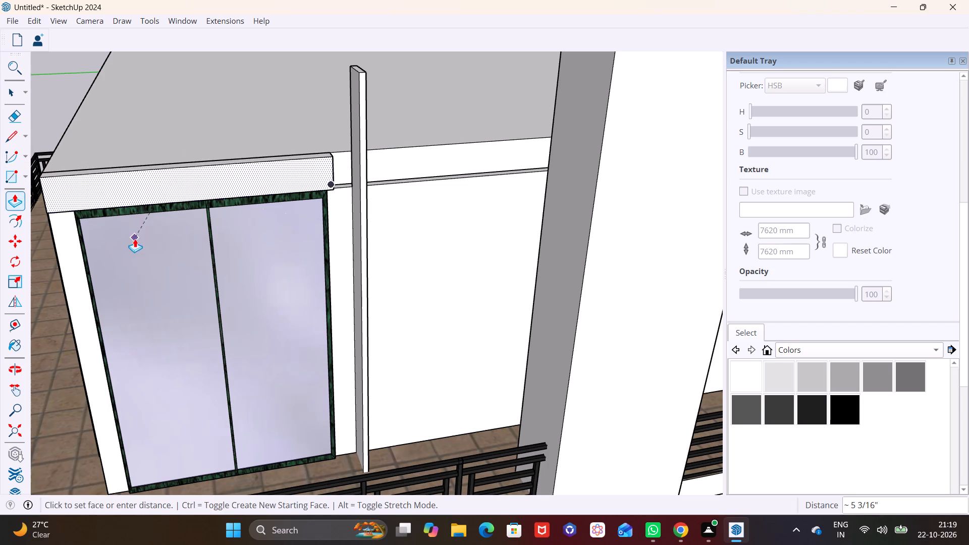
click(135, 239)
drag(132, 192, 136, 231)
click(134, 218)
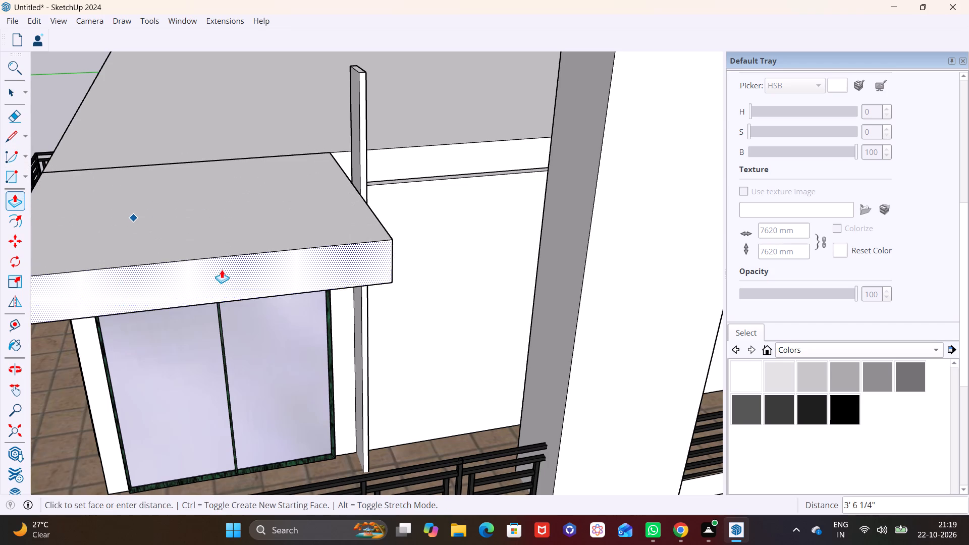
click(193, 221)
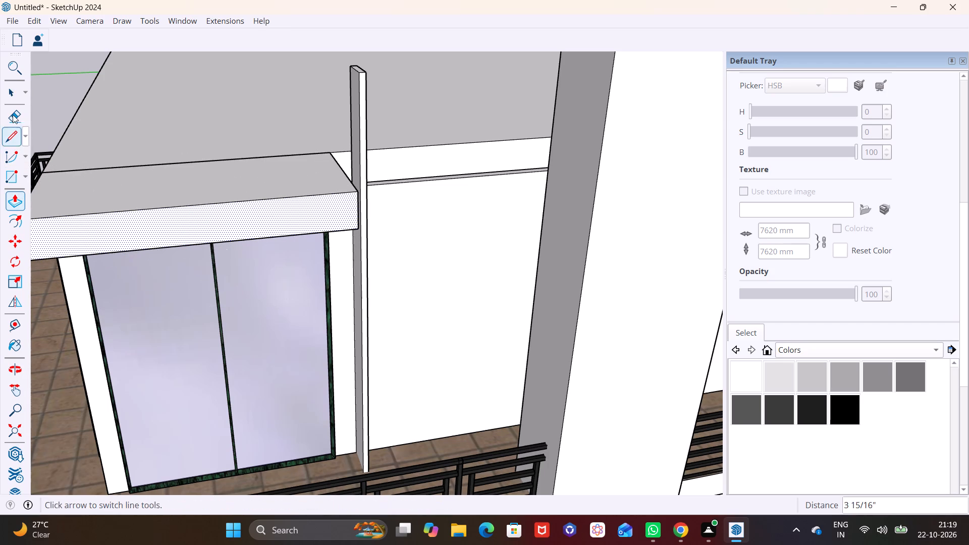
click(16, 101)
Thin the canopy by pushing its underside upward about 6 15/16".
middle_drag(180, 252, 217, 138)
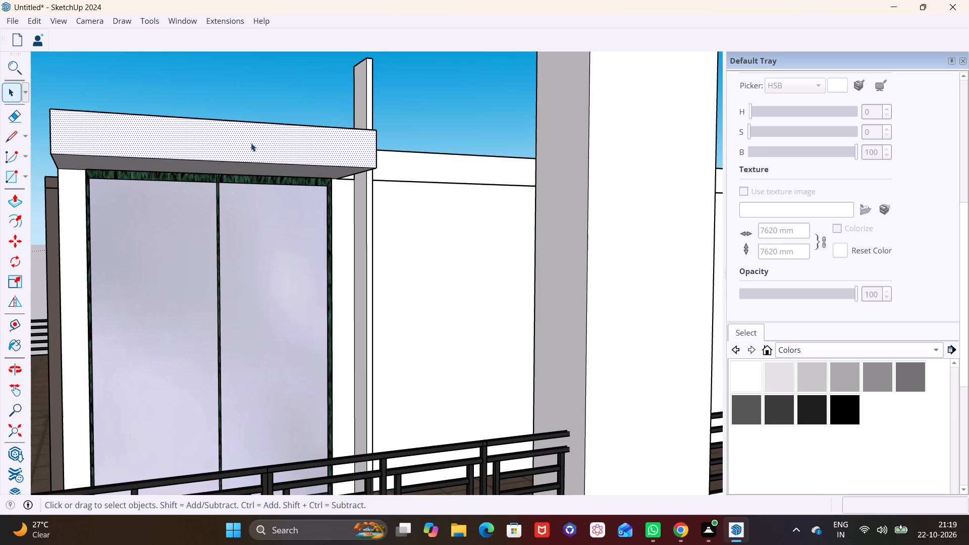
scroll(251, 139, up, 1)
middle_drag(244, 165, 313, 80)
middle_drag(234, 96, 286, 126)
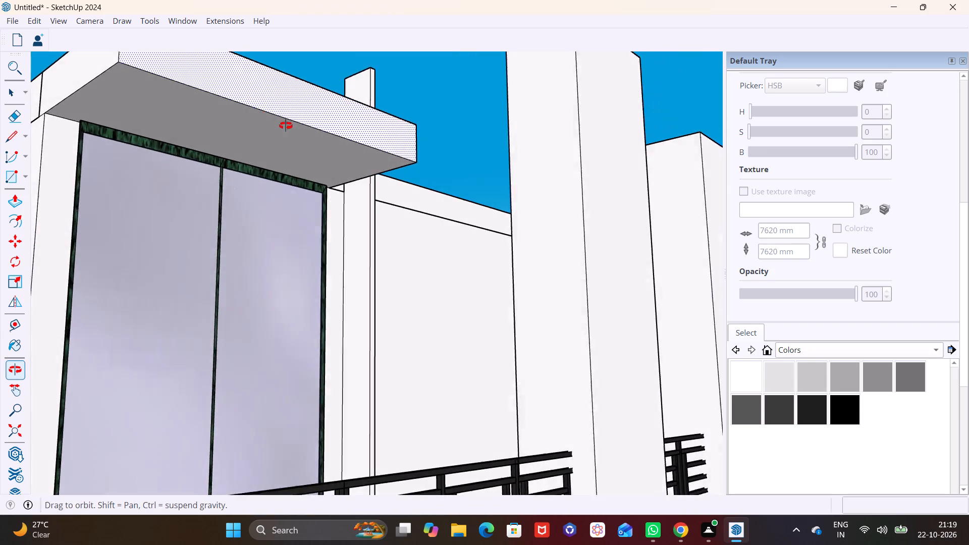
middle_drag(286, 126, 300, 129)
scroll(232, 95, down, 5)
click(199, 106)
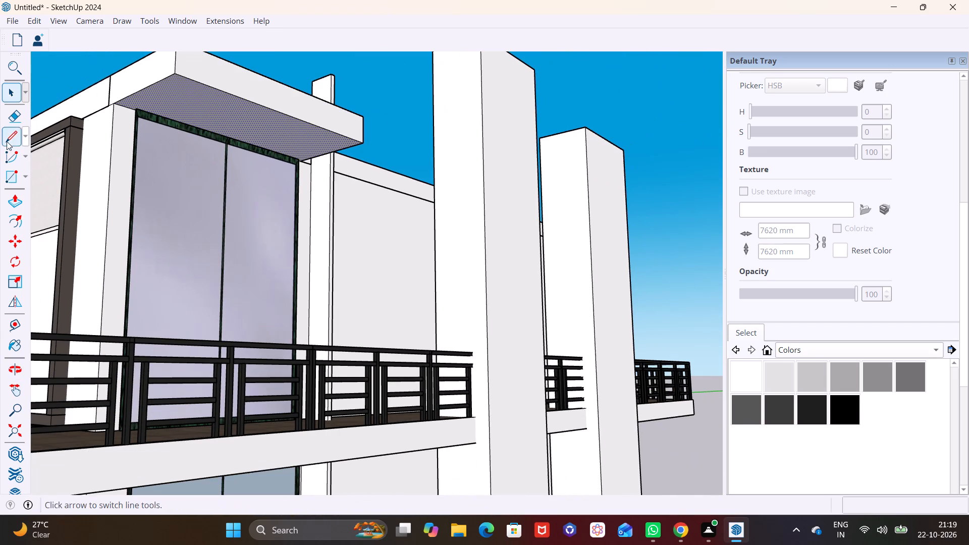
click(7, 198)
click(168, 106)
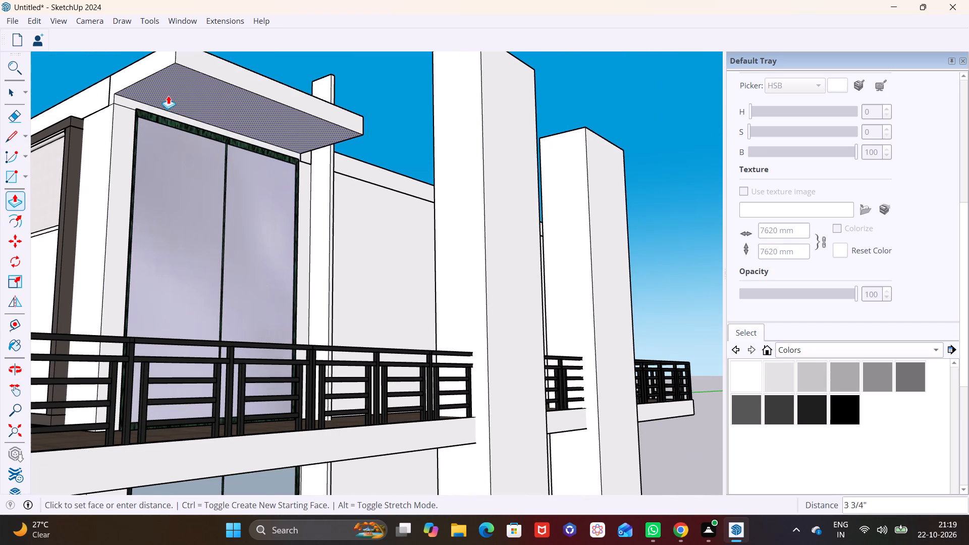
click(168, 88)
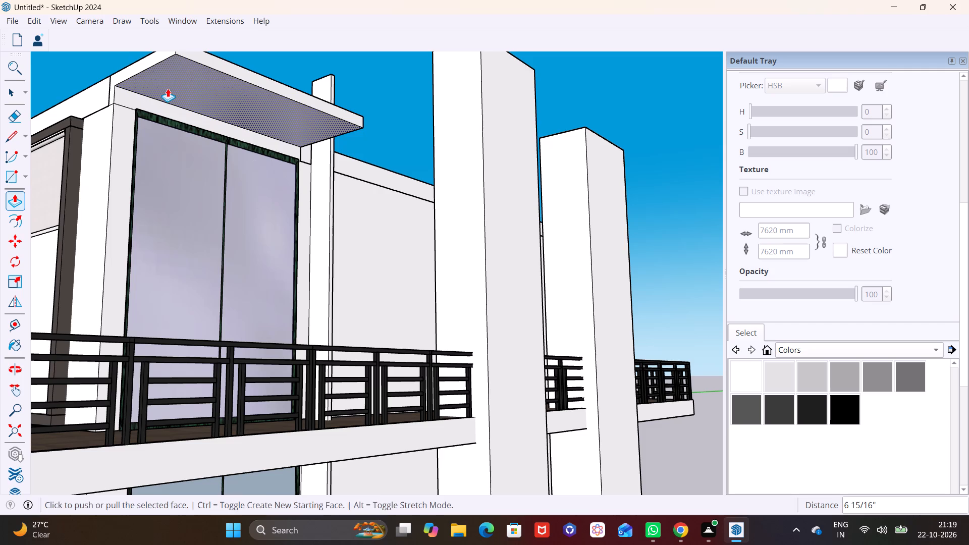
Move the upper-floor glass door up so its frame meets the underside of the canopy.
middle_drag(205, 113, 166, 212)
scroll(173, 146, up, 5)
middle_drag(165, 172, 197, 125)
click(9, 92)
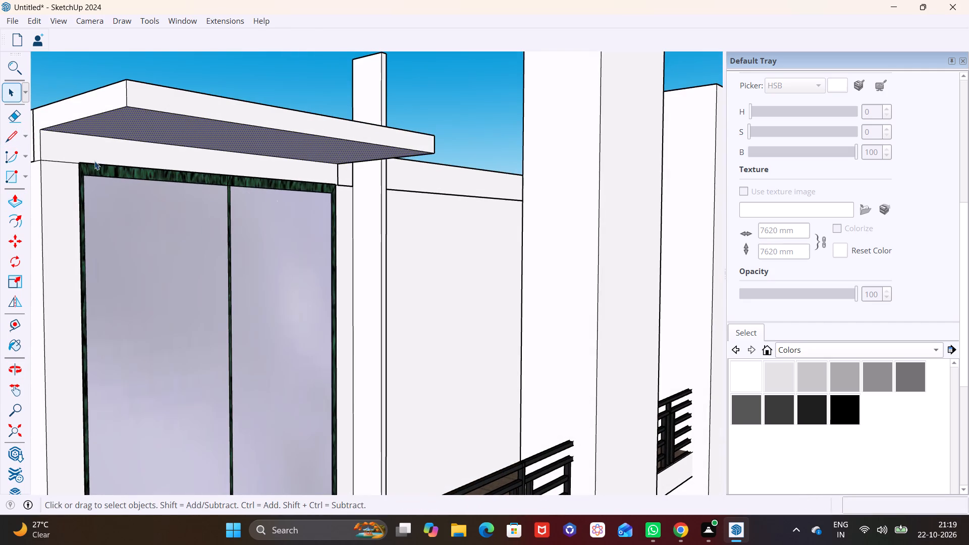
click(111, 170)
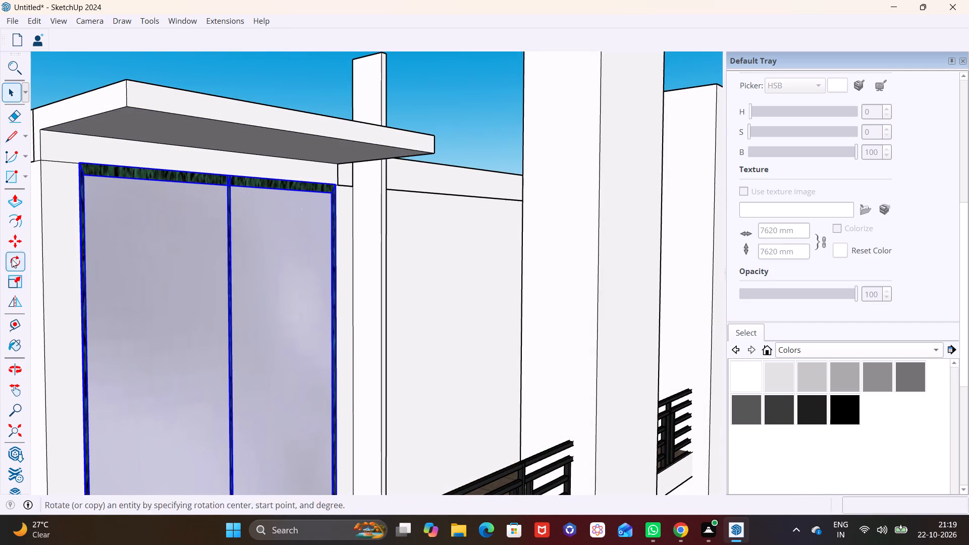
click(15, 243)
click(82, 169)
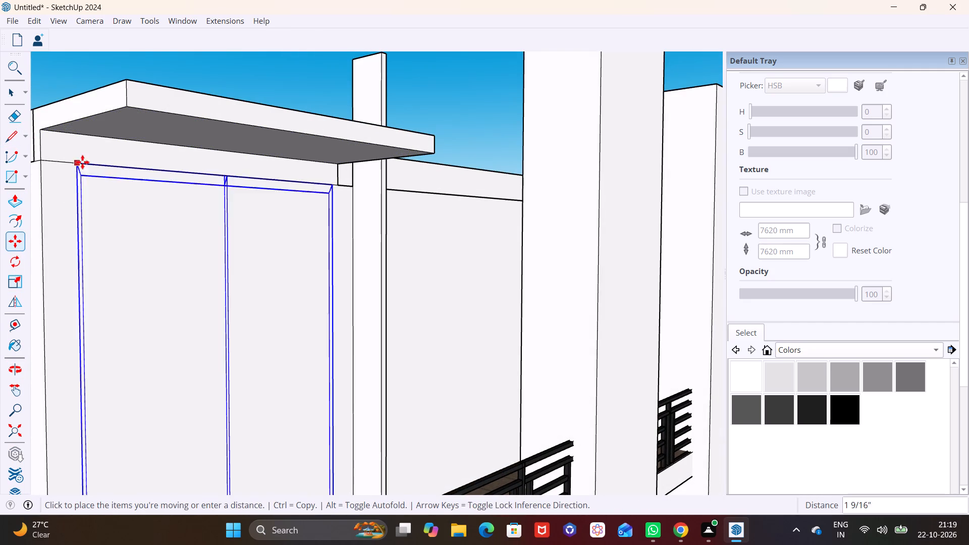
click(75, 136)
scroll(133, 223, down, 3)
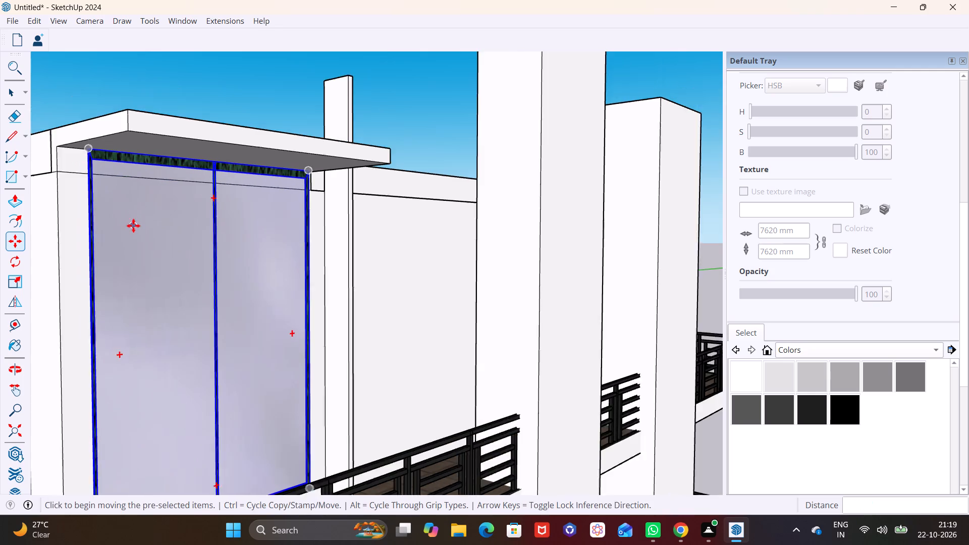
middle_drag(116, 267, 16, 304)
click(14, 92)
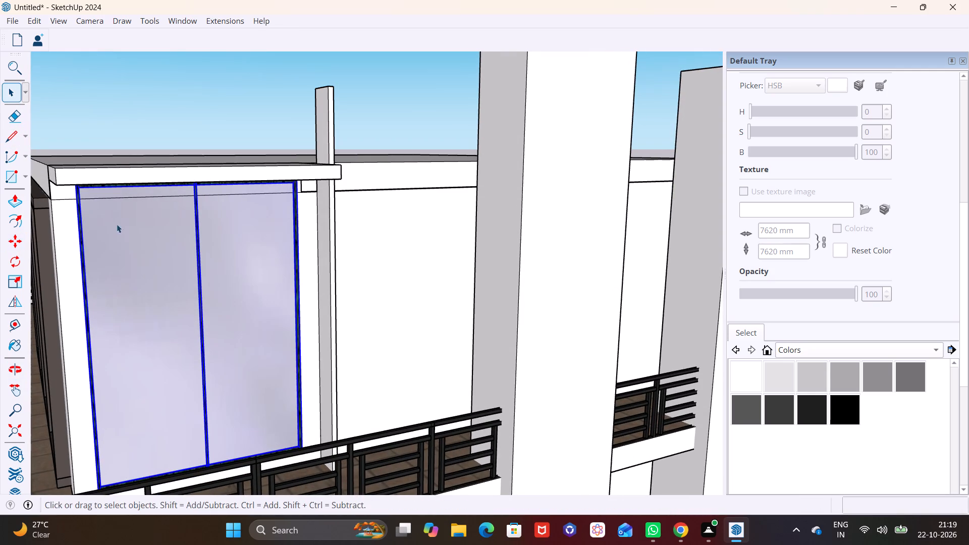
Examine the canopy, the raised glass door and the vertical fin from several angles.
scroll(274, 241, down, 1)
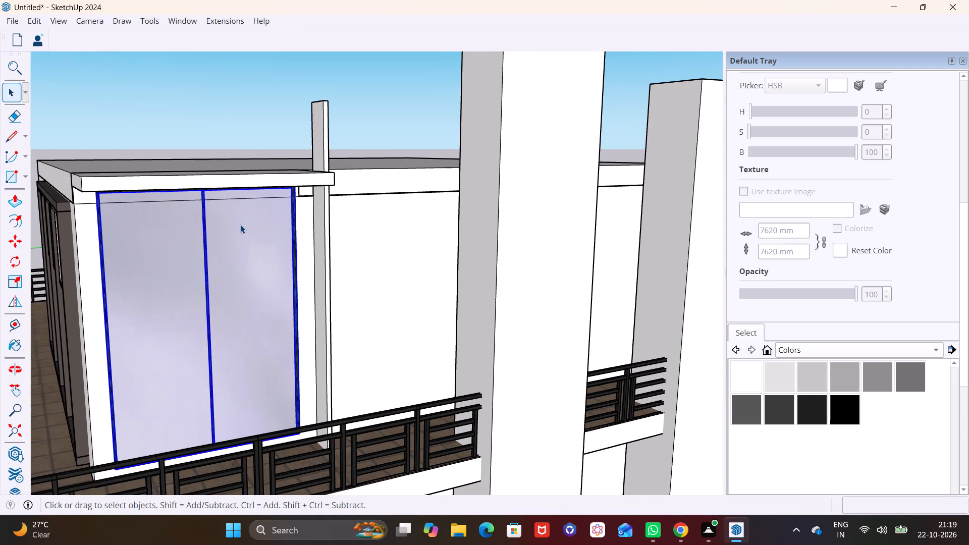
scroll(240, 225, down, 2)
middle_drag(240, 225, 81, 290)
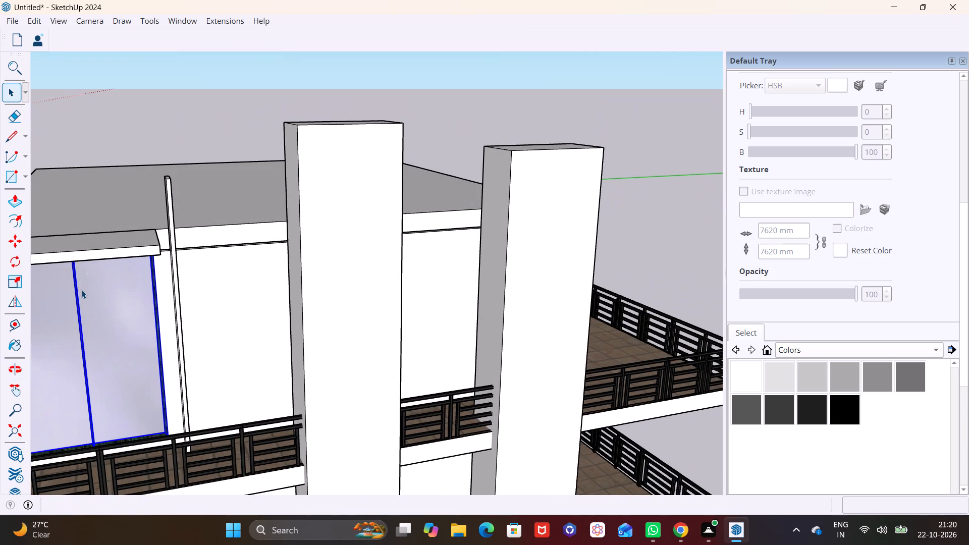
scroll(171, 292, up, 2)
scroll(208, 330, up, 1)
middle_drag(209, 330, 228, 332)
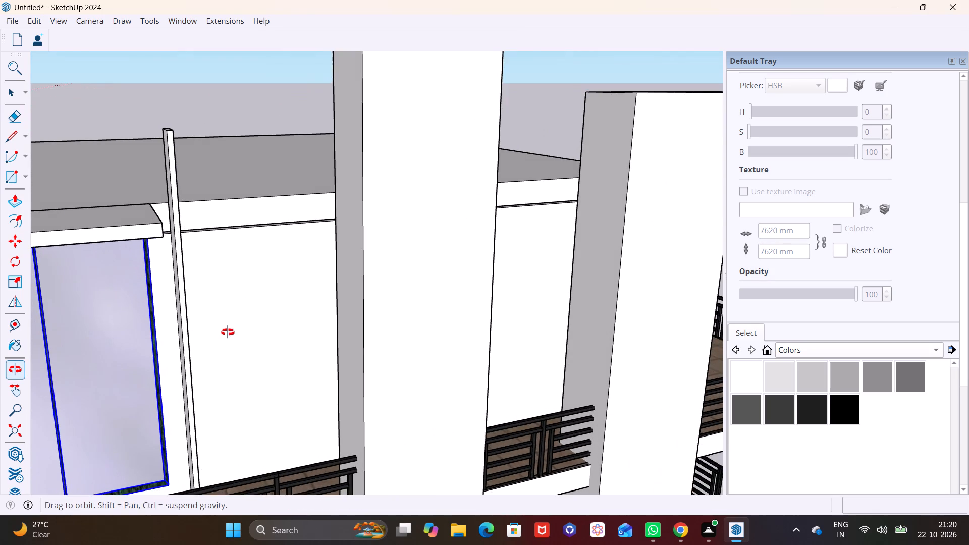
middle_drag(228, 332, 257, 336)
scroll(206, 282, down, 7)
middle_drag(236, 323, 239, 321)
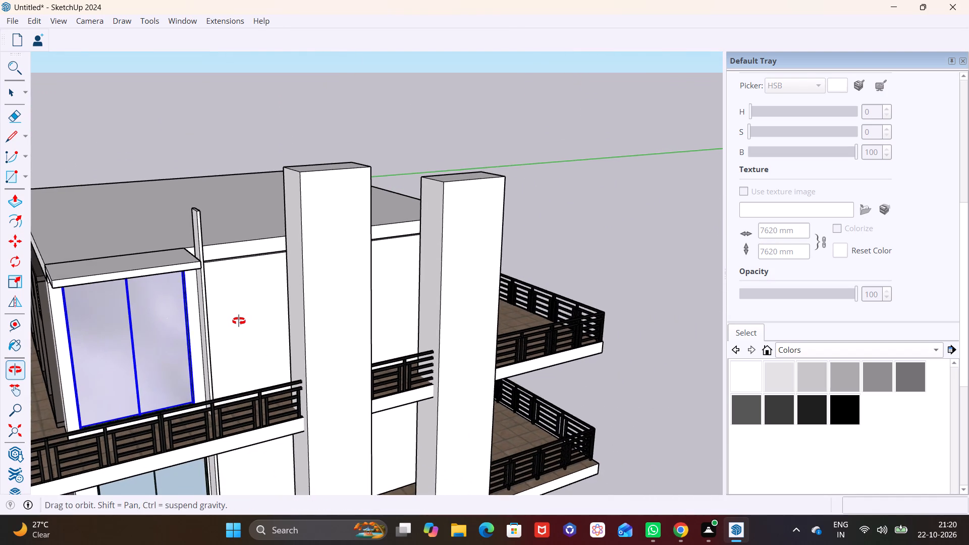
middle_drag(239, 321, 242, 319)
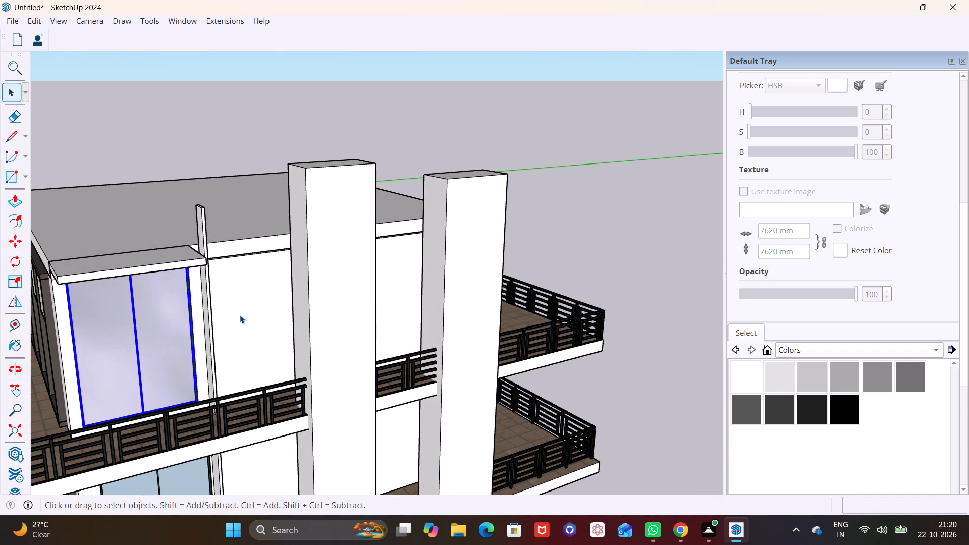
Pull the vertical fin's narrow front face outward about 1' 8 7/8" so it projects past the canopy.
middle_drag(198, 331, 205, 331)
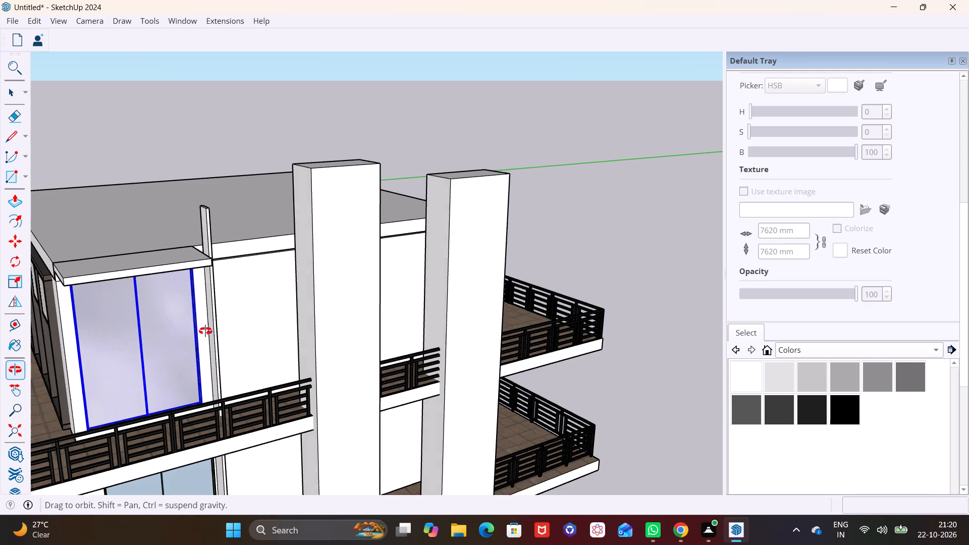
middle_drag(205, 331, 264, 318)
scroll(265, 320, up, 5)
click(283, 317)
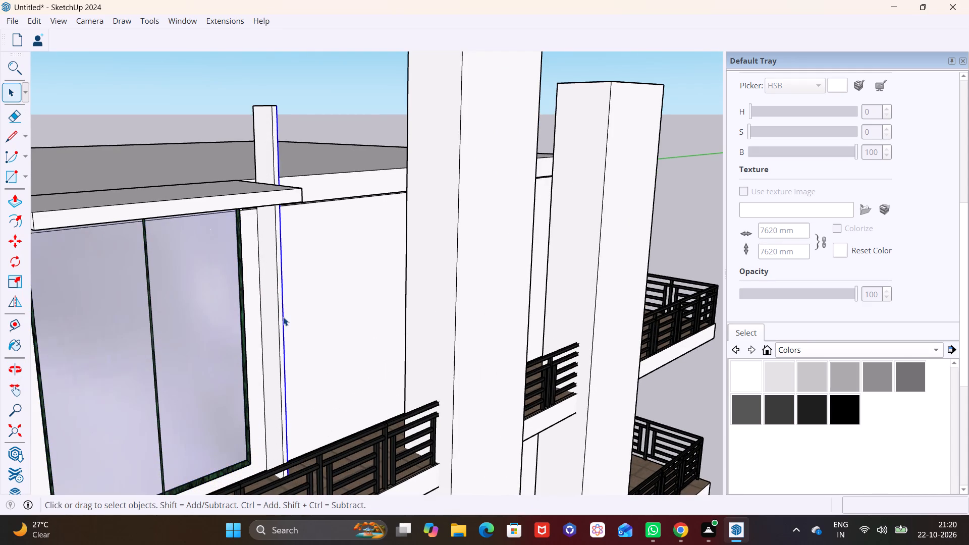
click(281, 319)
click(16, 205)
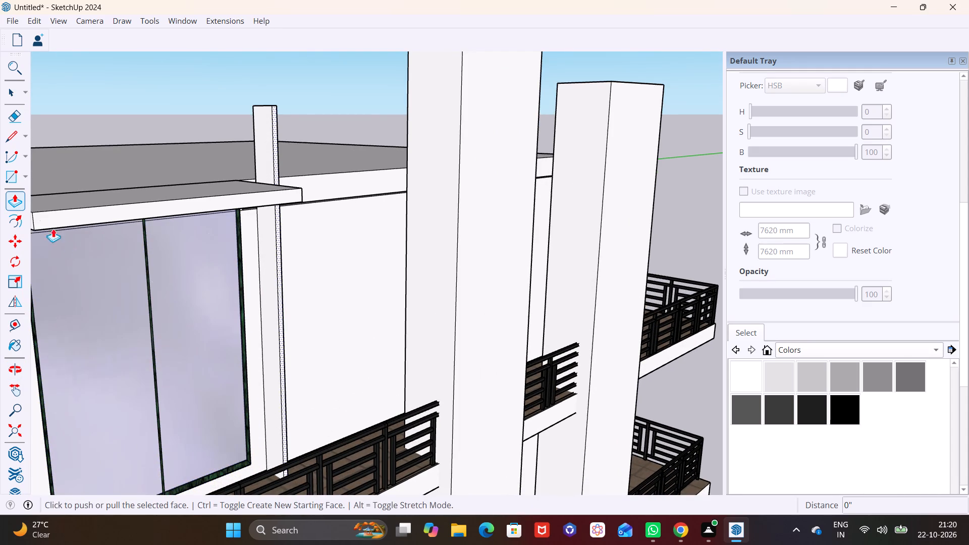
click(280, 339)
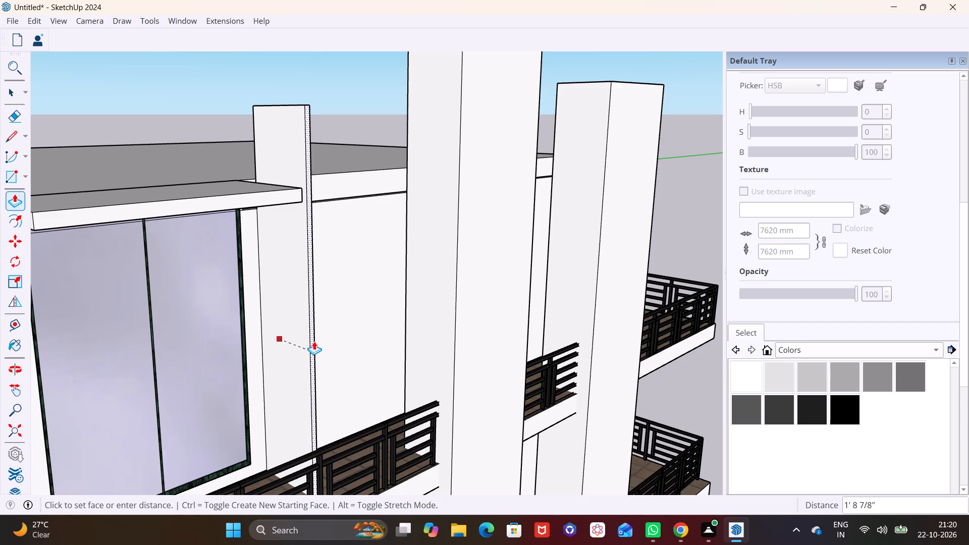
click(314, 341)
Lower the top face of the vertical fin by about 9 15/16".
middle_drag(349, 148, 299, 309)
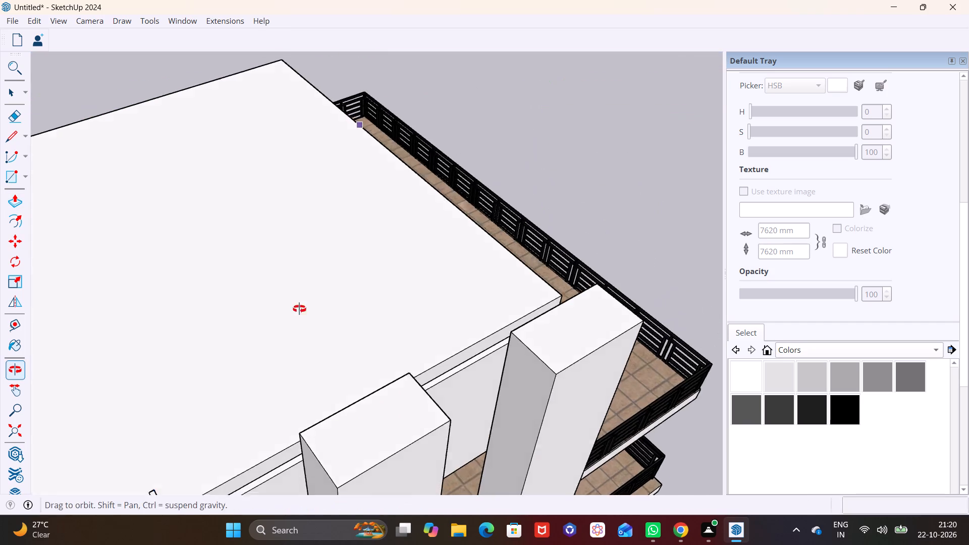
middle_drag(299, 309, 298, 312)
scroll(164, 378, down, 5)
middle_drag(169, 436, 211, 336)
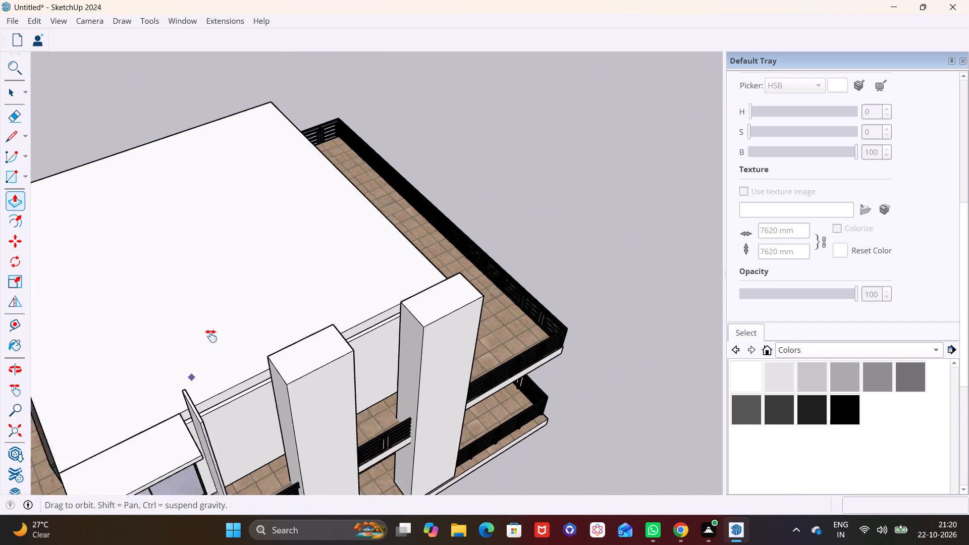
middle_drag(211, 336, 236, 295)
scroll(234, 300, up, 10)
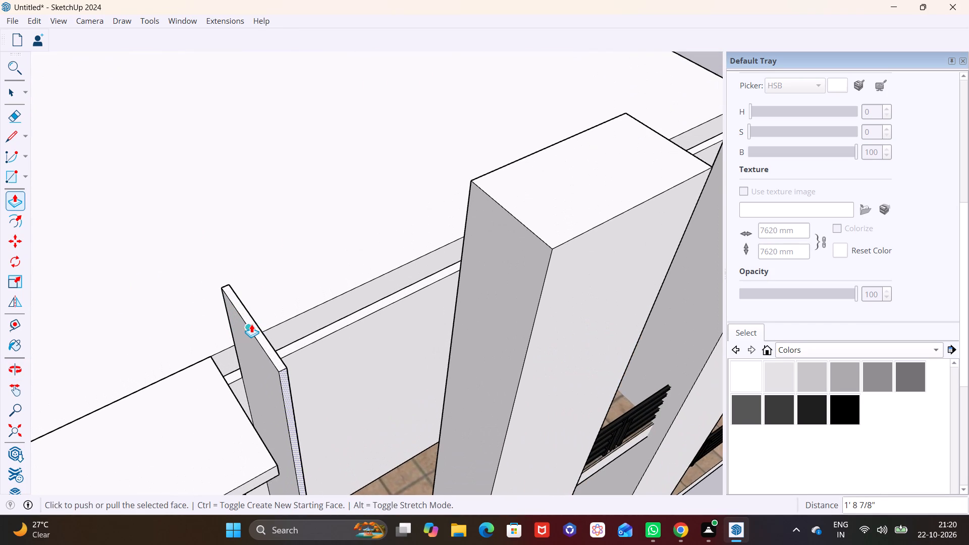
click(10, 92)
scroll(240, 302, up, 5)
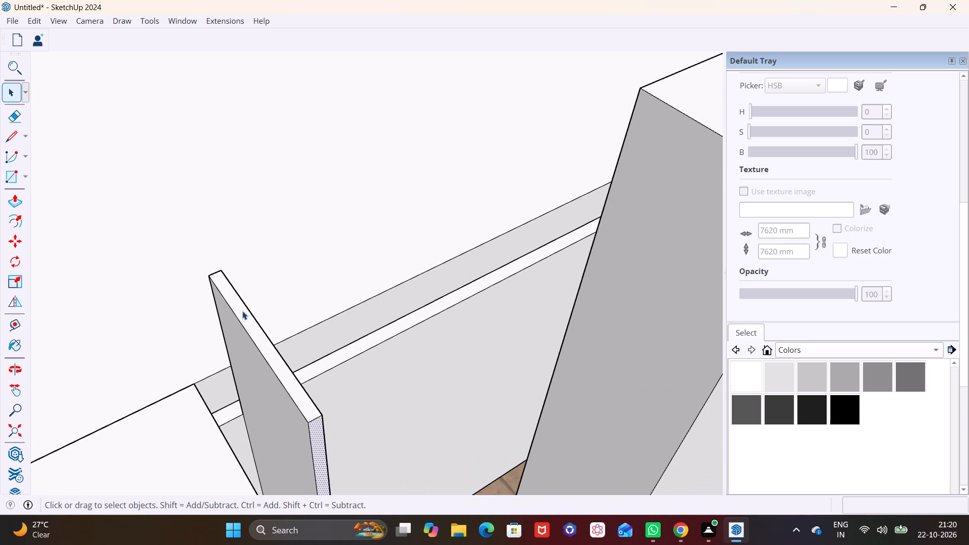
click(243, 317)
click(18, 202)
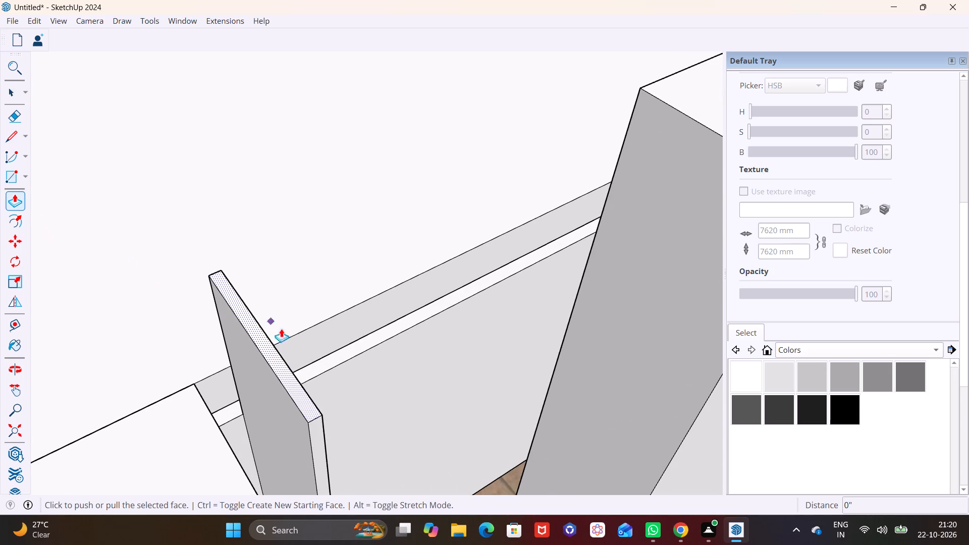
click(277, 355)
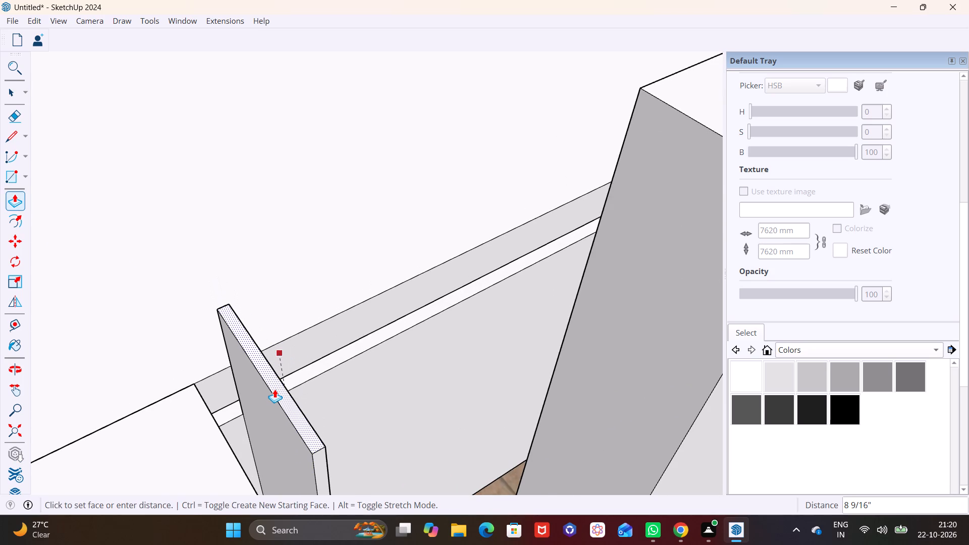
click(274, 394)
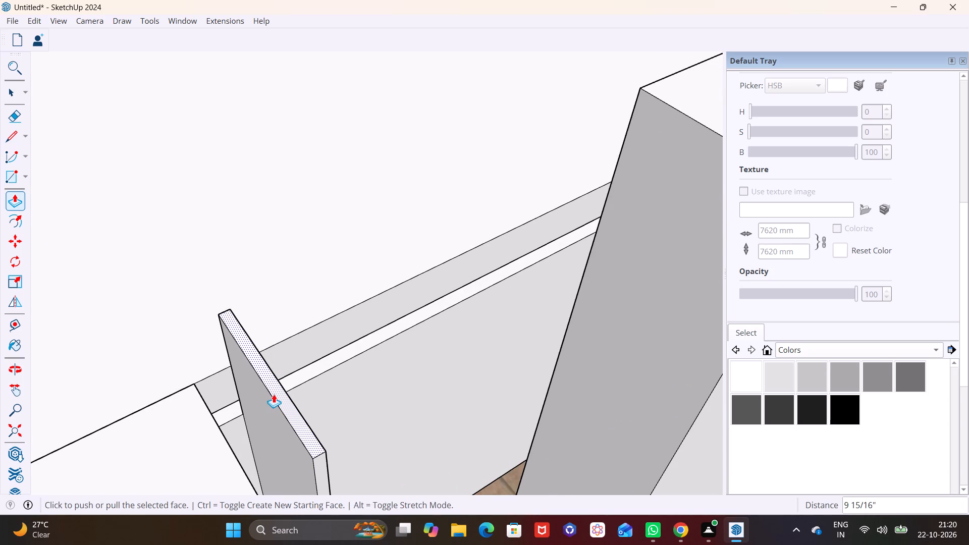
scroll(274, 394, down, 4)
middle_drag(287, 397, 189, 341)
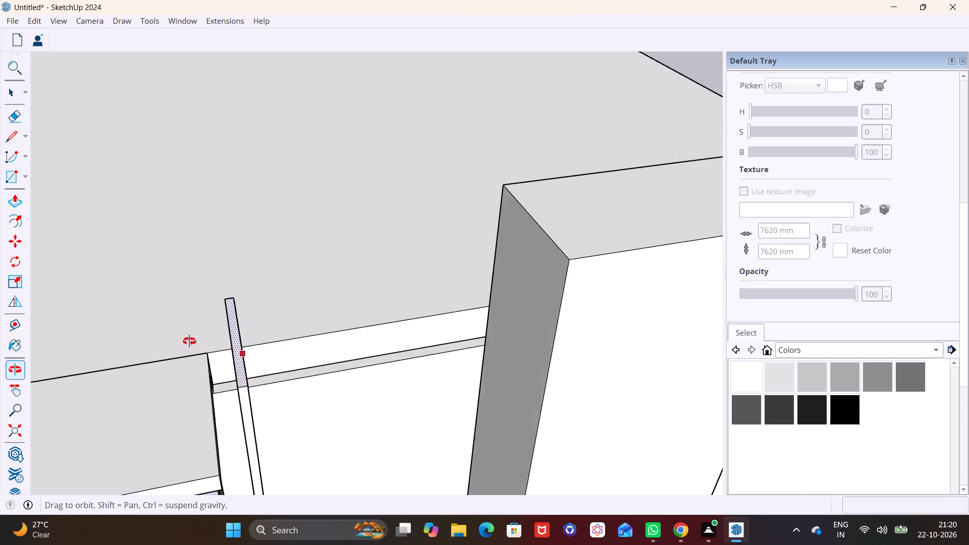
middle_drag(189, 341, 190, 279)
scroll(237, 367, down, 1)
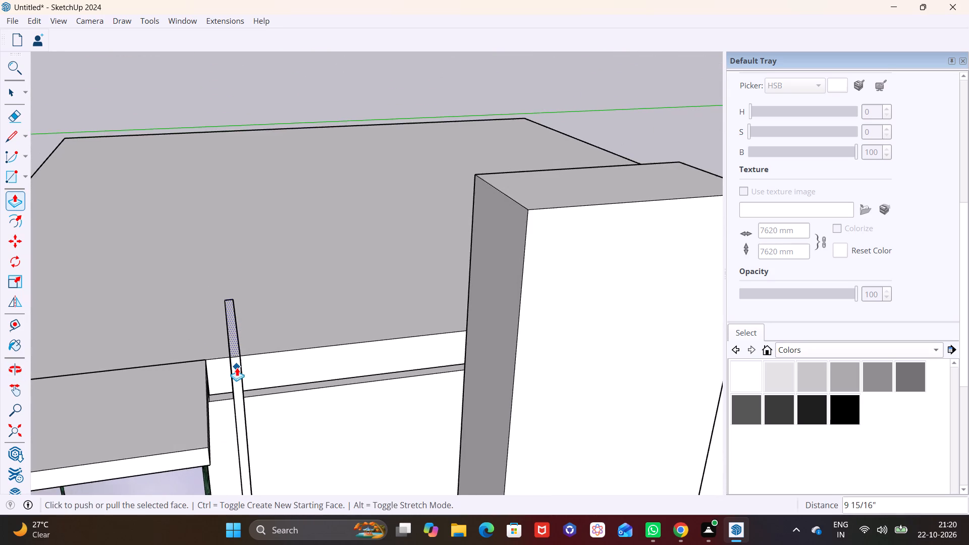
Paint the front and side faces of both tall facade columns with the Tile_Mosaic_Multi material from the Tile collection.
middle_drag(237, 367, 218, 258)
middle_drag(261, 308, 240, 269)
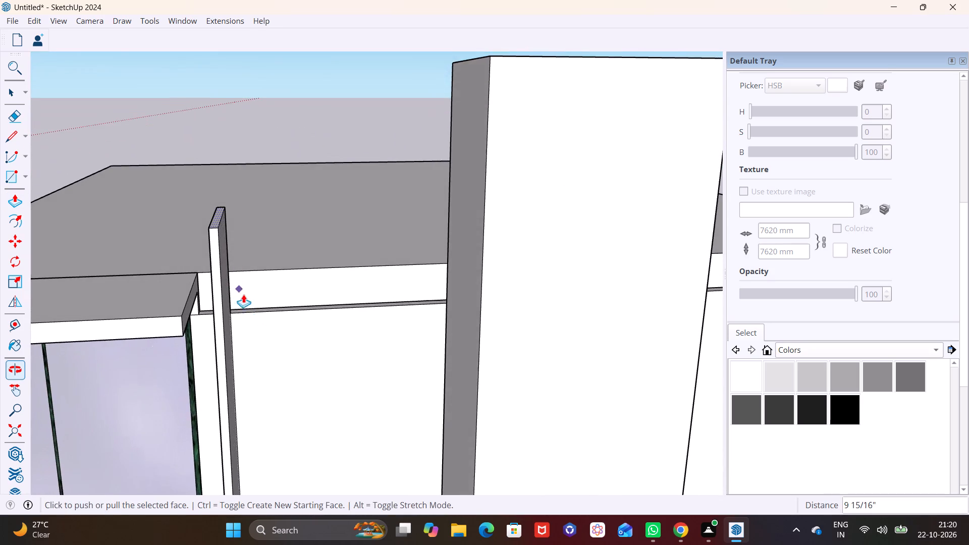
scroll(257, 314, down, 4)
middle_drag(262, 357, 274, 358)
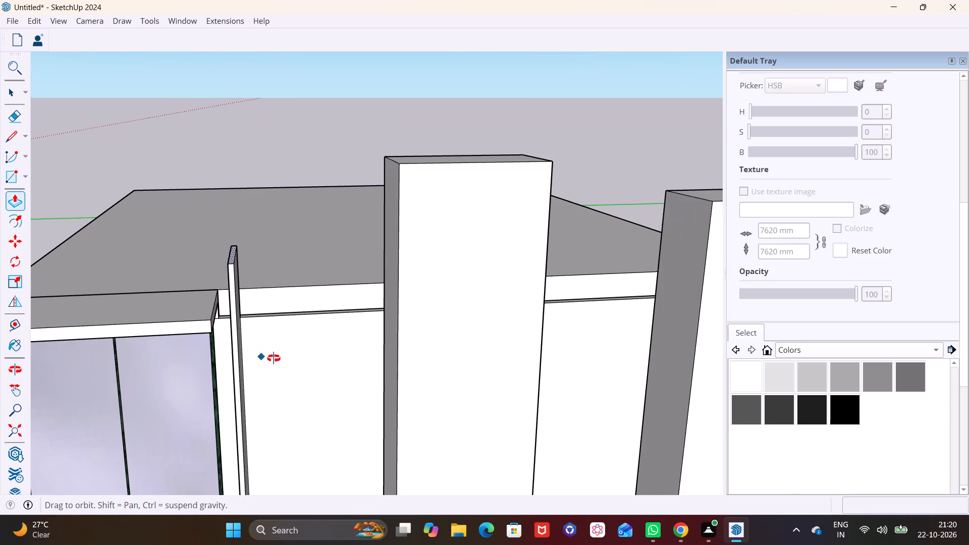
middle_drag(274, 358, 379, 329)
shift+middle_drag(379, 329, 153, 235)
scroll(151, 257, down, 2)
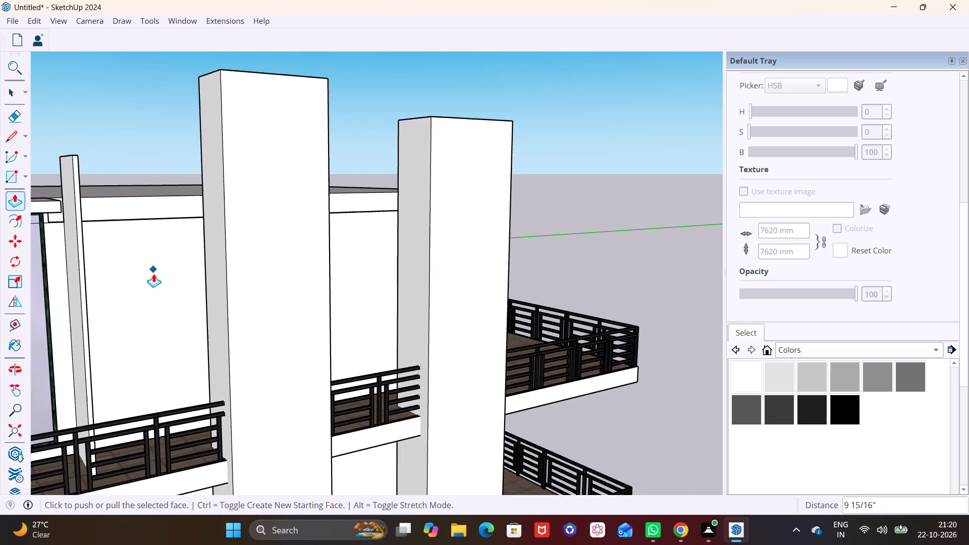
scroll(153, 274, down, 2)
click(798, 355)
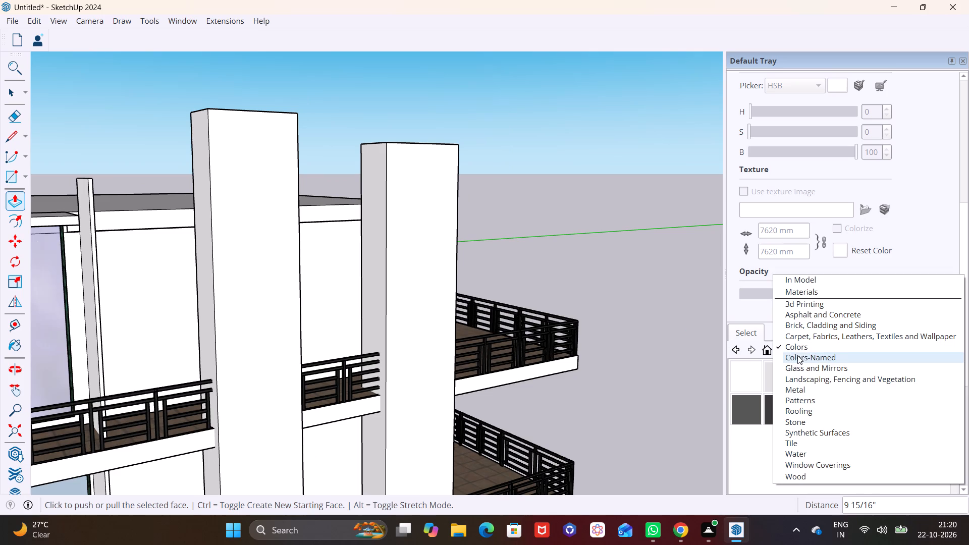
click(811, 442)
scroll(804, 411, down, 1)
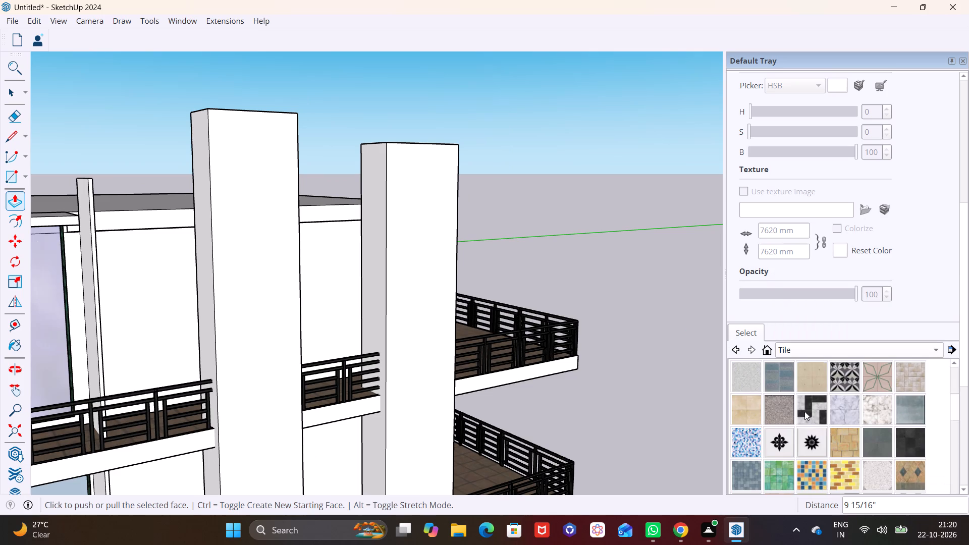
scroll(804, 411, down, 2)
click(875, 475)
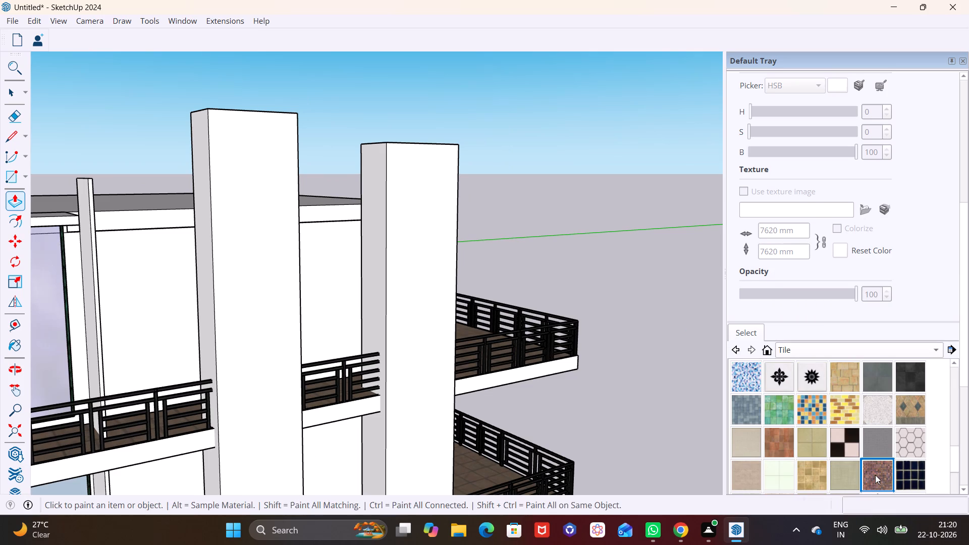
scroll(391, 388, down, 1)
click(254, 328)
click(225, 317)
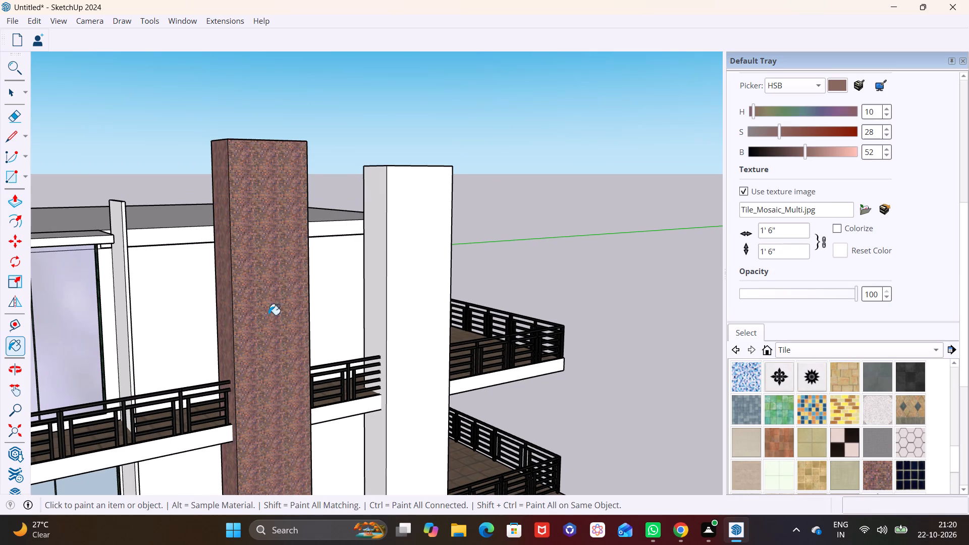
click(375, 296)
click(407, 289)
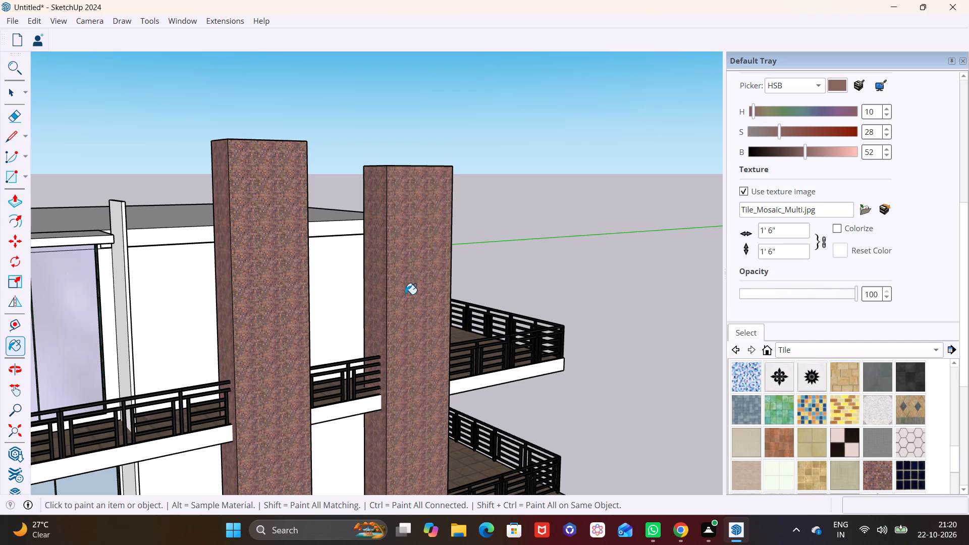
Examine the tiled columns, canopy and vertical fin on the house facade from several angles and distances.
scroll(405, 328, down, 5)
scroll(821, 440, down, 2)
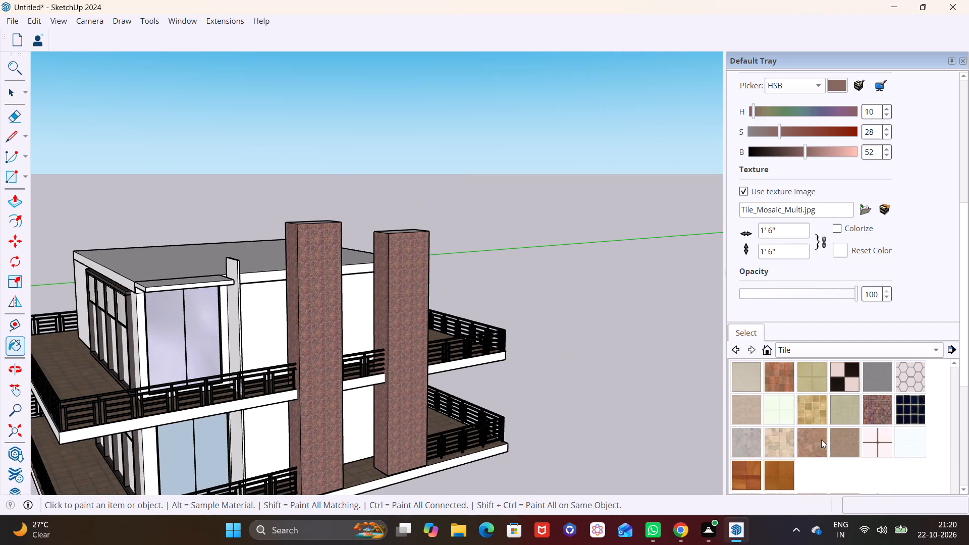
scroll(238, 343, up, 3)
scroll(283, 359, down, 1)
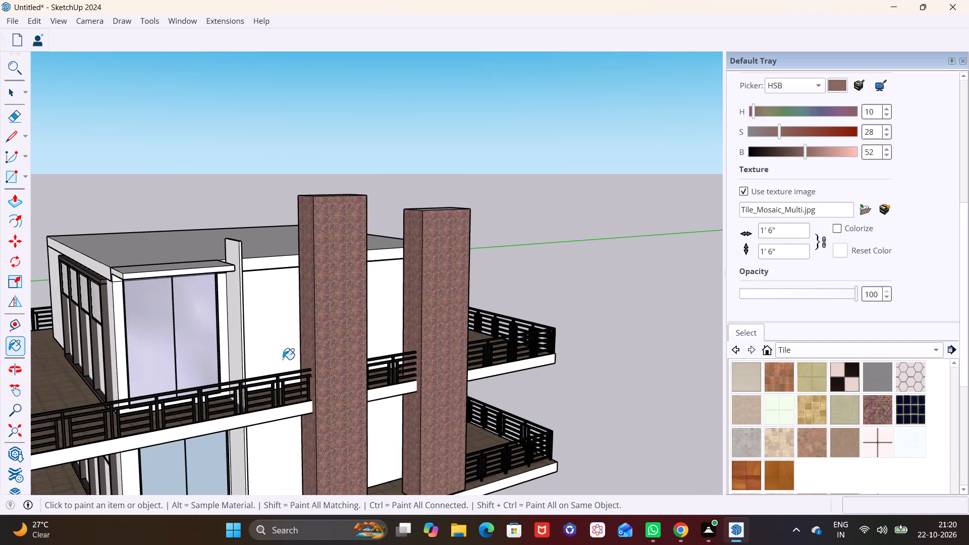
middle_drag(290, 366, 360, 385)
scroll(285, 358, down, 2)
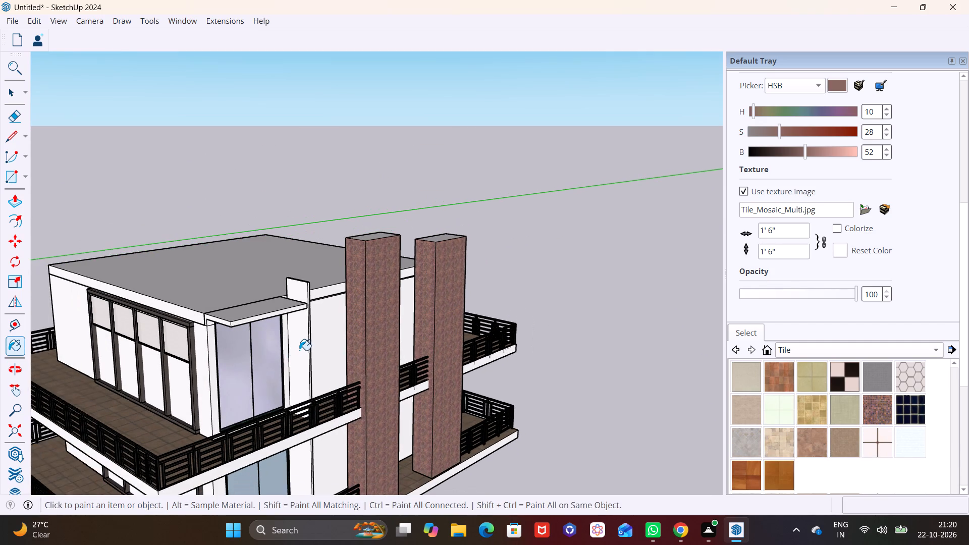
scroll(300, 349, down, 1)
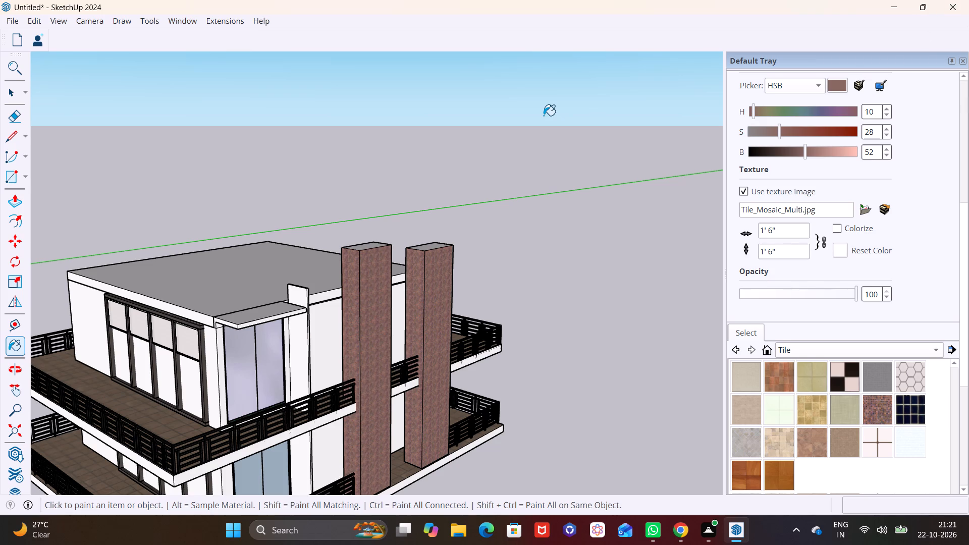
scroll(223, 412, down, 4)
middle_drag(214, 389, 230, 328)
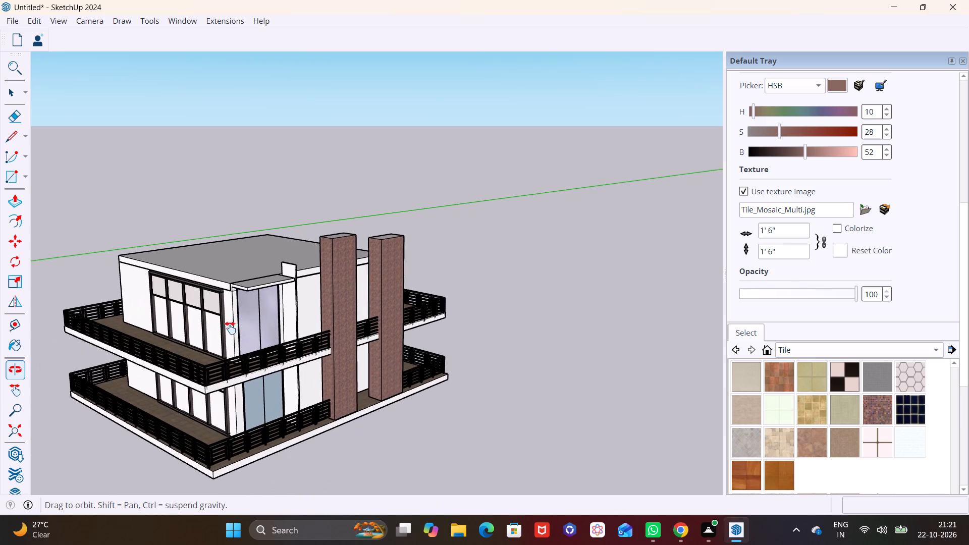
middle_drag(230, 328, 230, 327)
scroll(227, 337, up, 1)
middle_drag(227, 337, 153, 368)
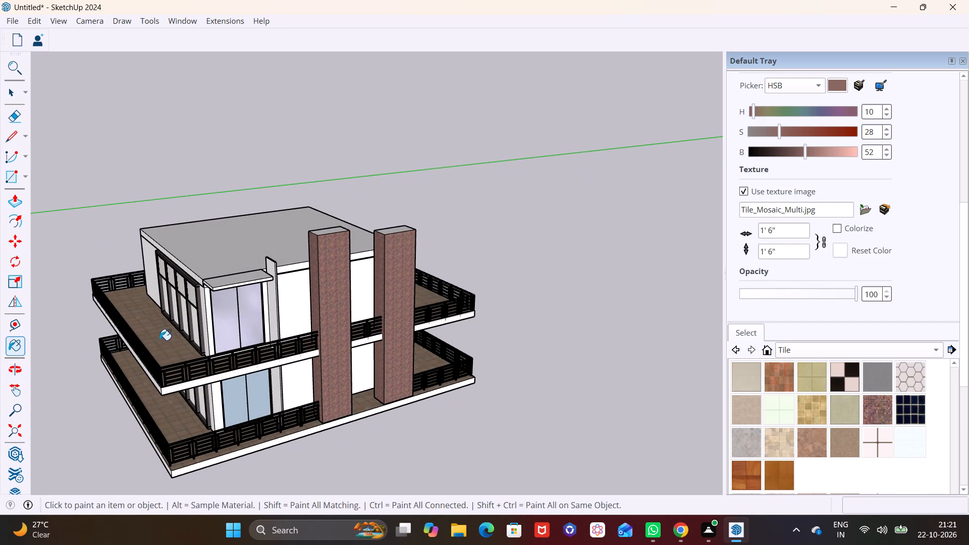
scroll(191, 306, up, 4)
scroll(265, 322, up, 2)
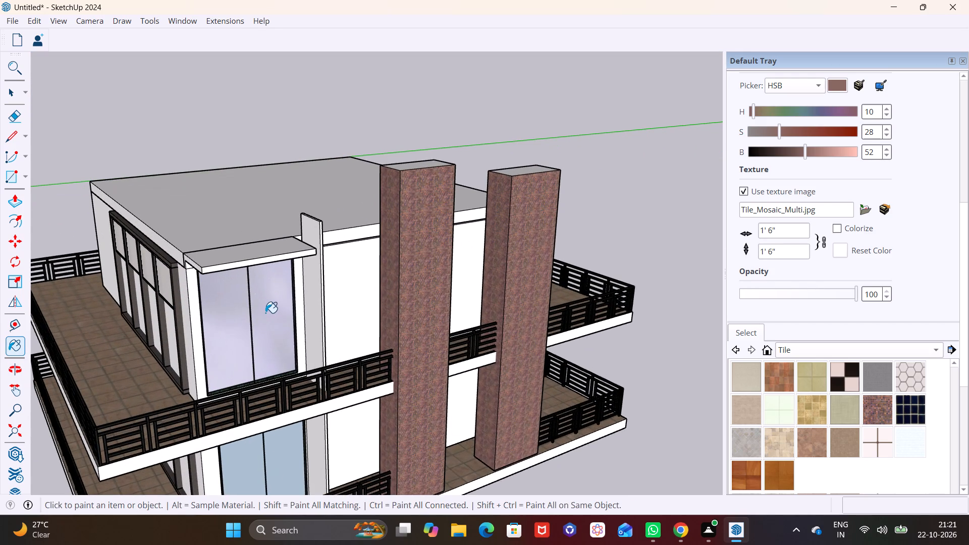
middle_drag(265, 311, 233, 344)
middle_drag(242, 277, 203, 315)
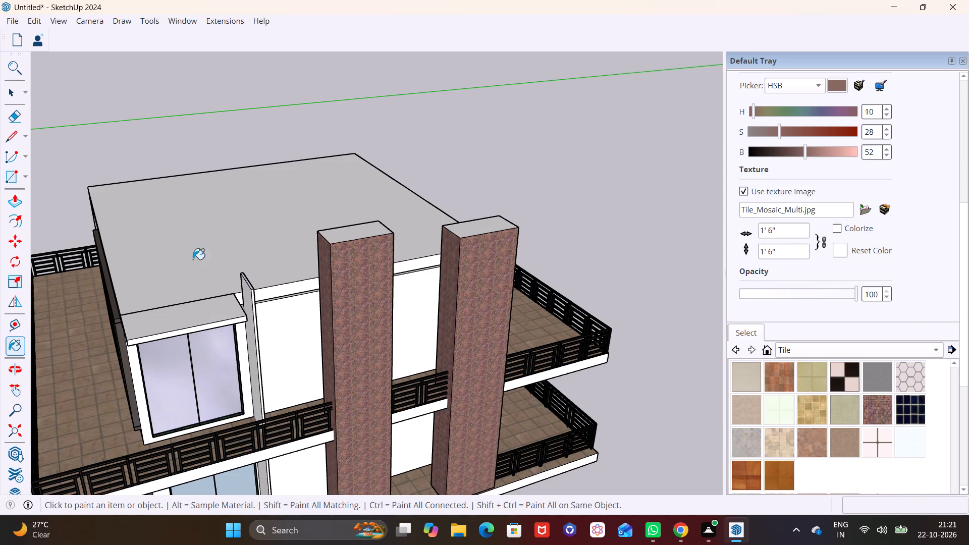
scroll(217, 259, down, 4)
scroll(229, 288, up, 4)
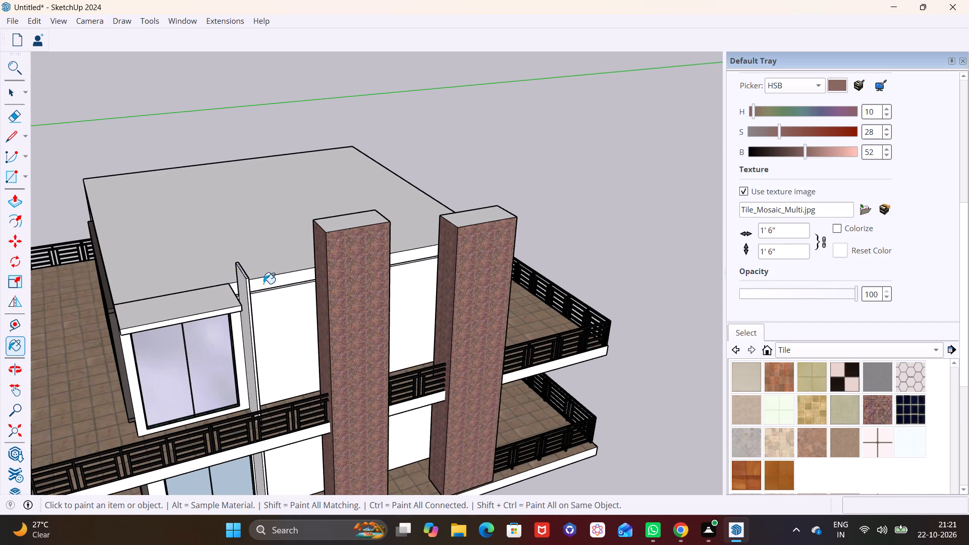
Draw a line about 2' 9 7/8" long across the vertical fin's column-facing side, just below and parallel to its top edge.
middle_drag(263, 284, 150, 293)
scroll(157, 276, up, 3)
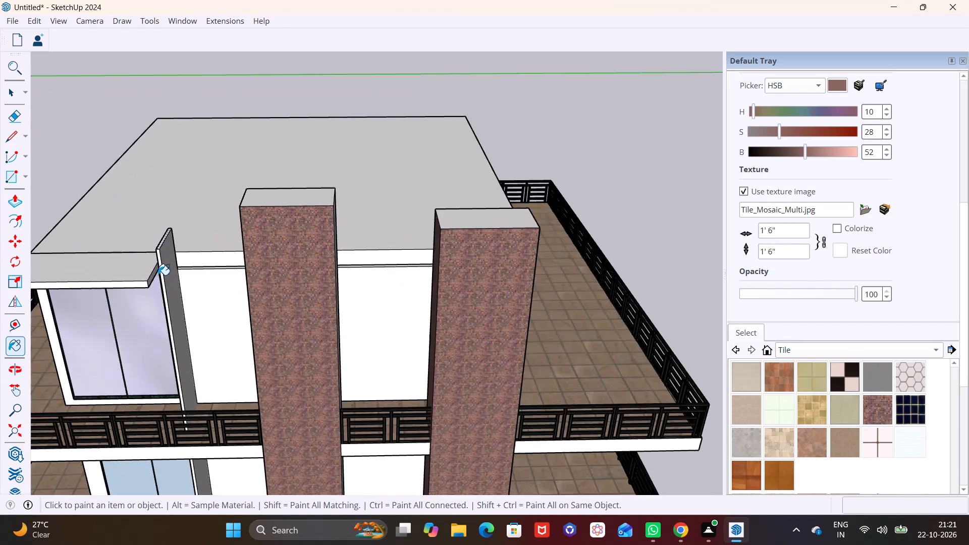
scroll(158, 275, up, 7)
middle_drag(169, 252, 80, 248)
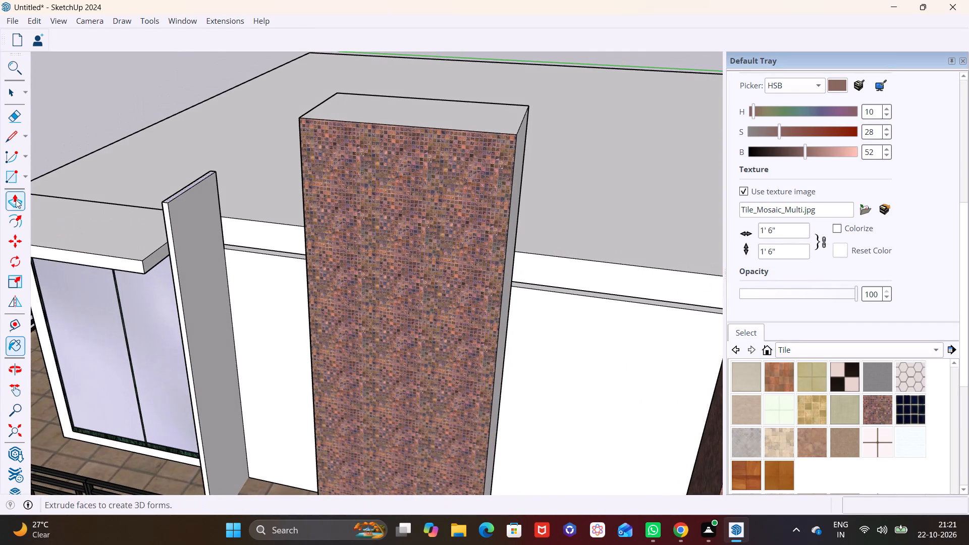
click(13, 141)
scroll(192, 211, up, 5)
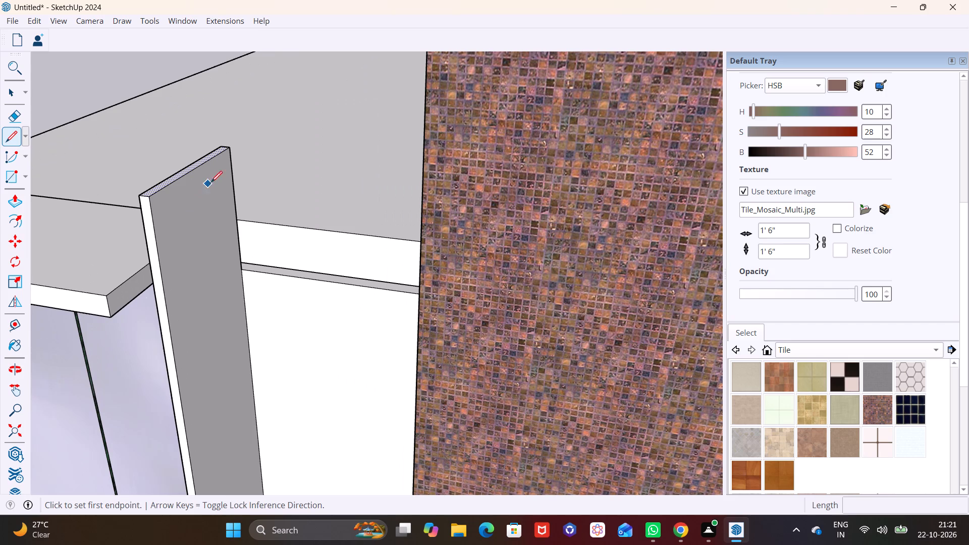
click(229, 166)
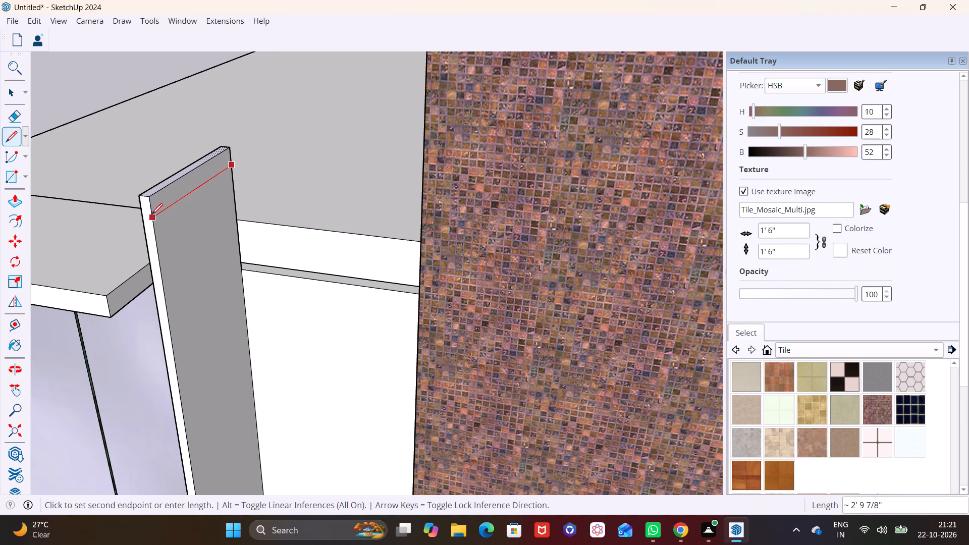
click(151, 214)
Push/Pull the narrow strip at the top of the fin's side horizontally through both columns to the far end of the facade wall.
key(space)
click(179, 190)
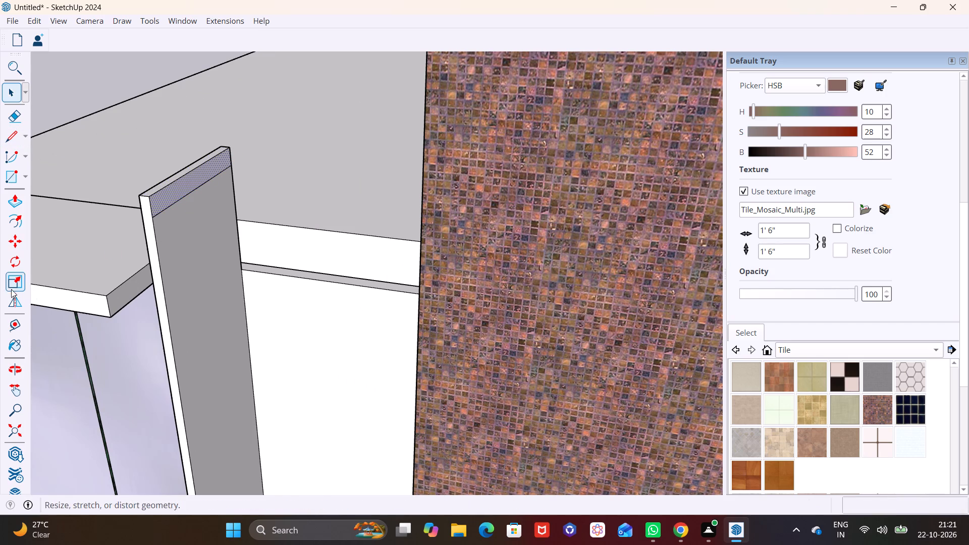
click(14, 208)
click(167, 195)
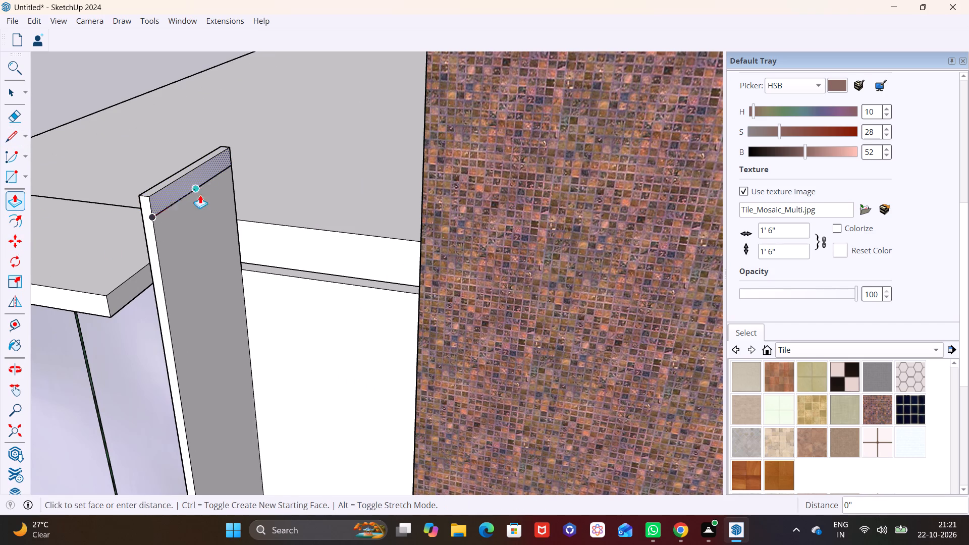
scroll(274, 208, down, 6)
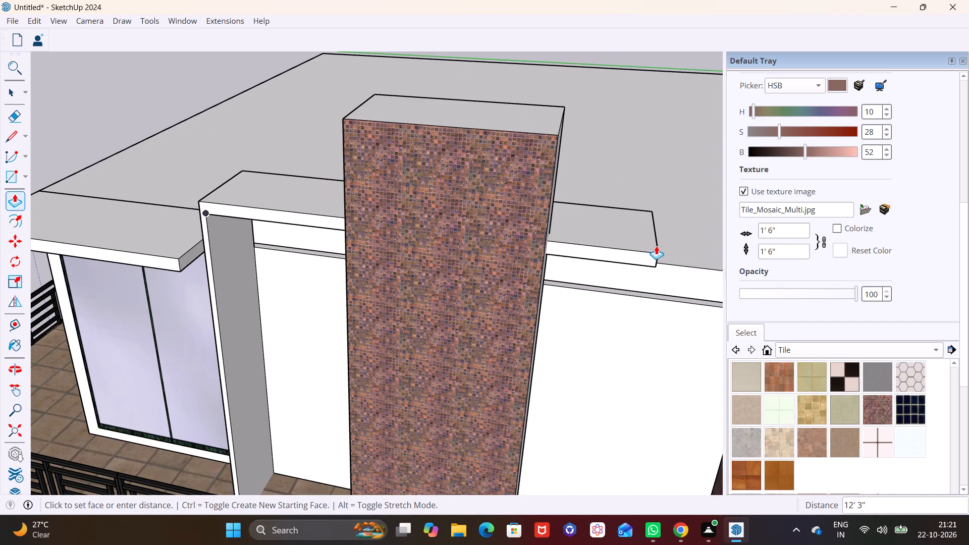
scroll(656, 246, down, 5)
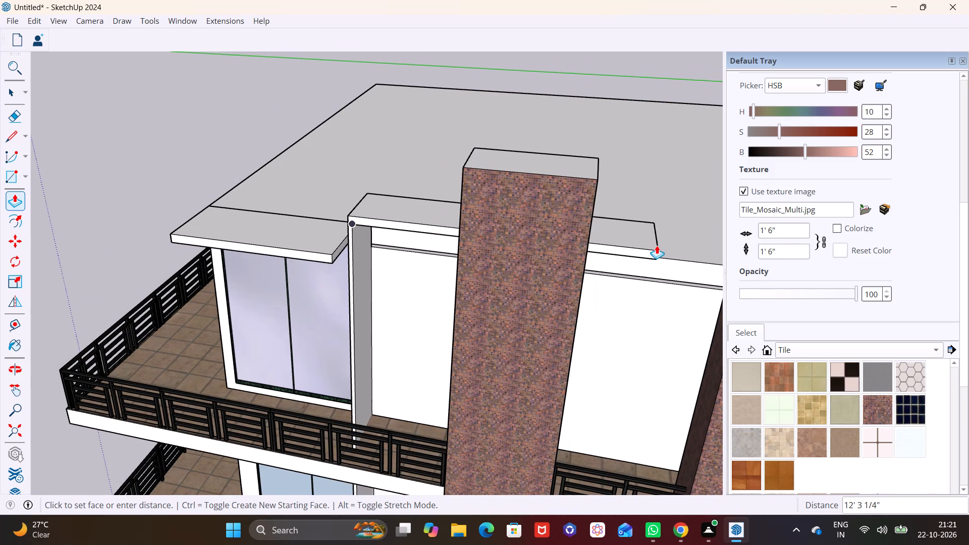
scroll(708, 244, down, 1)
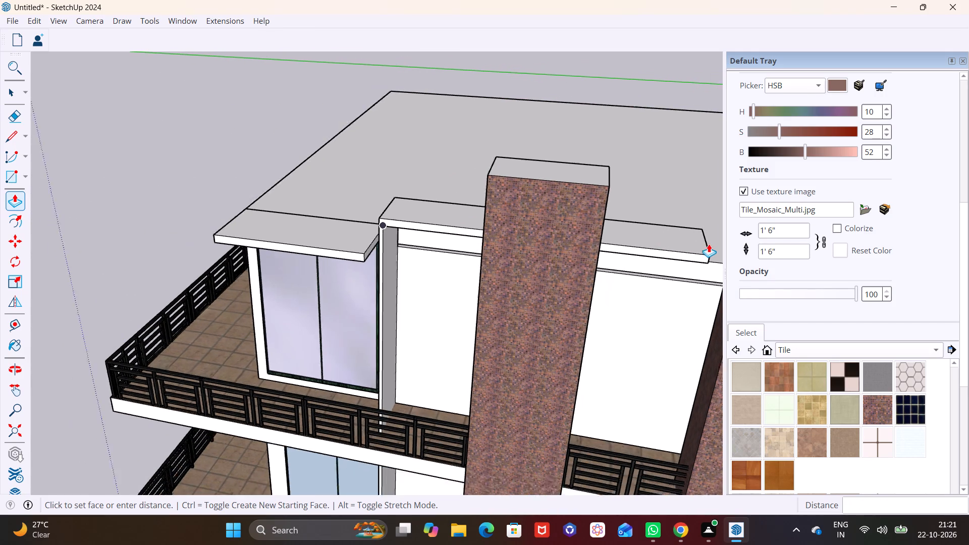
scroll(709, 244, down, 6)
shift+middle_drag(709, 244, 425, 246)
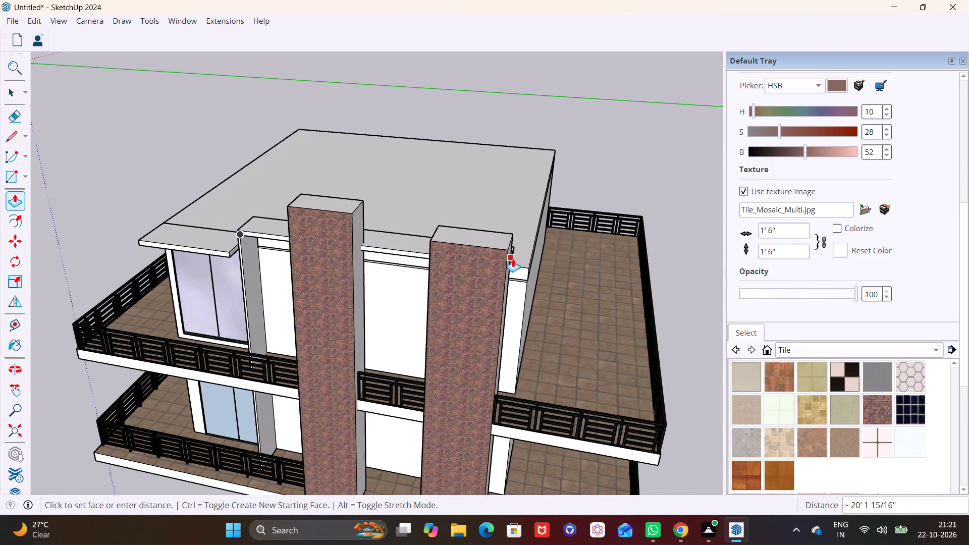
click(528, 263)
key(space)
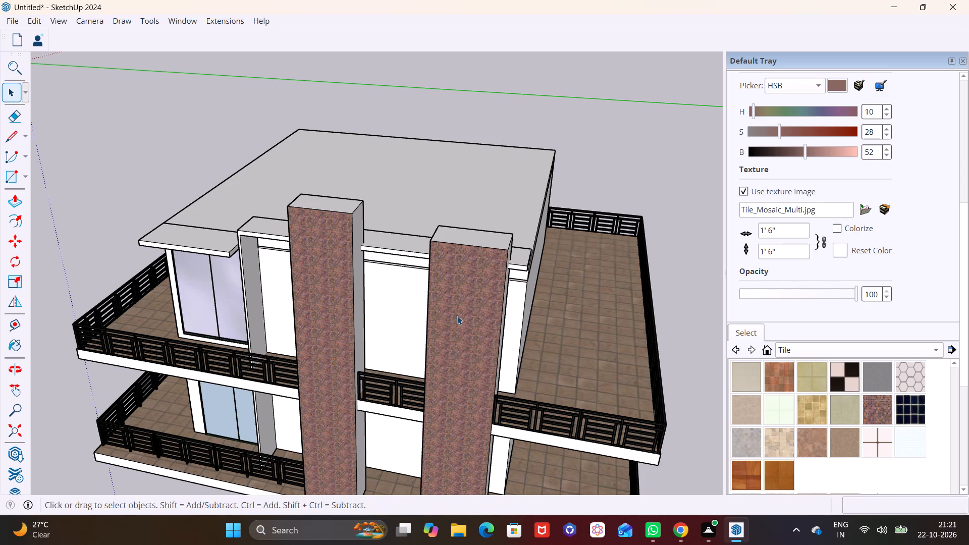
Examine the horizontal beam and the gap between it and the roof from the front, above and behind.
middle_drag(457, 316, 609, 262)
middle_drag(376, 260, 378, 250)
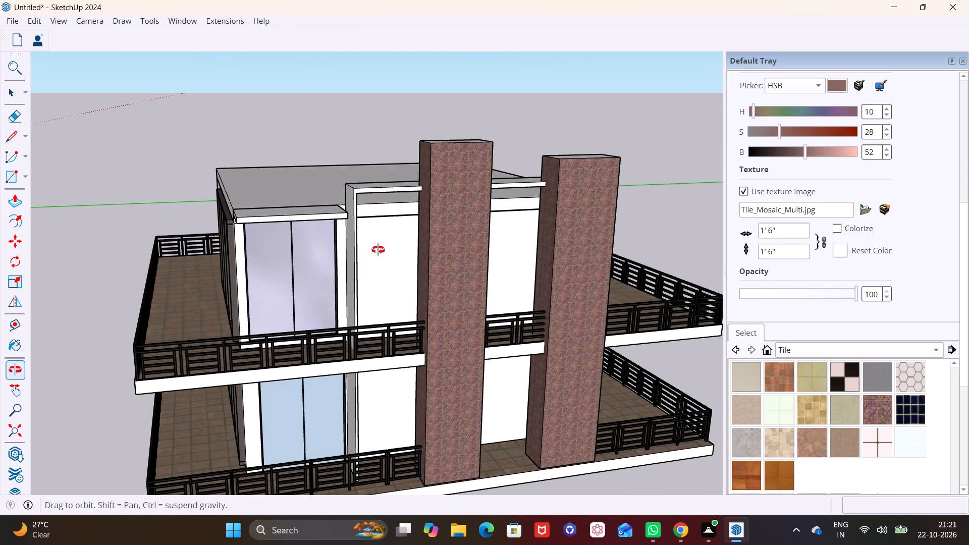
middle_drag(378, 250, 438, 348)
middle_drag(375, 264, 398, 282)
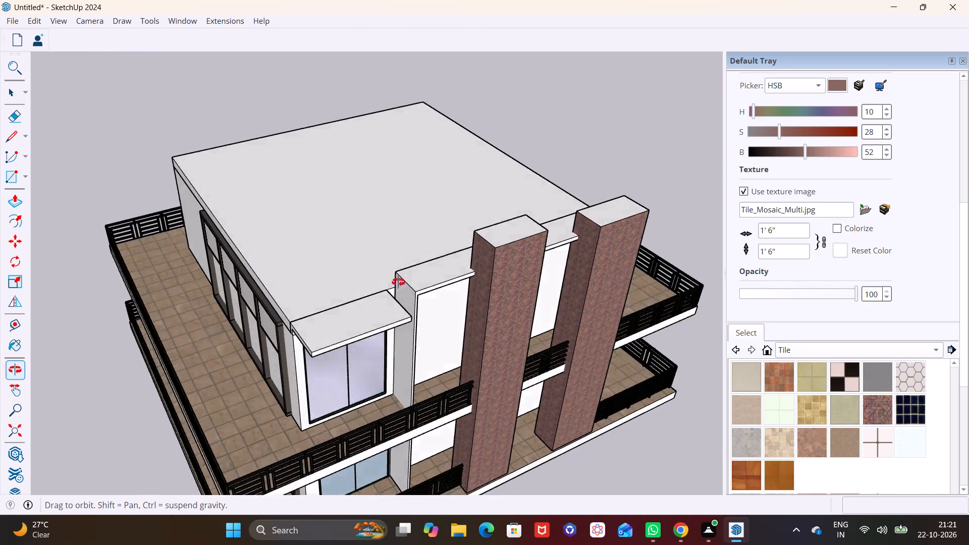
middle_drag(398, 282, 585, 321)
scroll(504, 256, up, 6)
shift+middle_drag(554, 262, 333, 249)
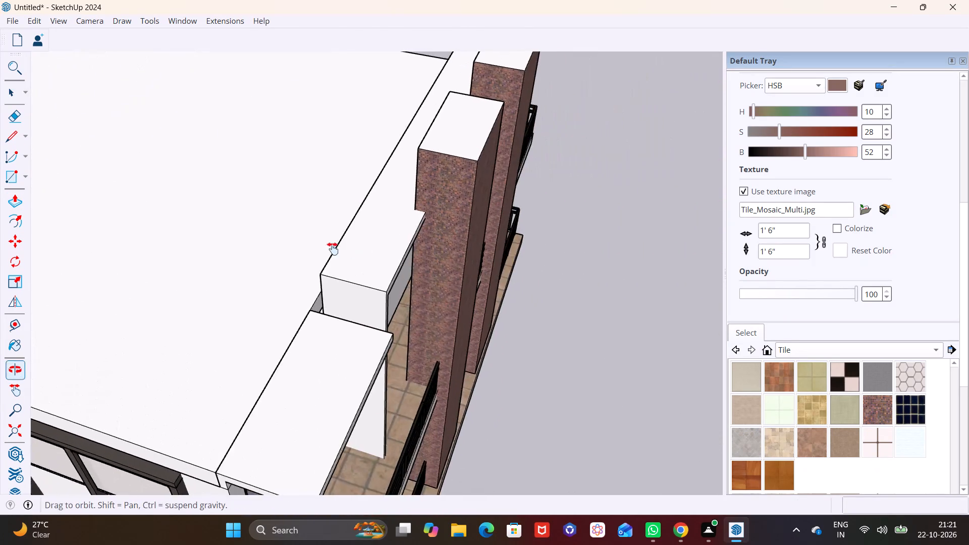
shift+middle_drag(333, 249, 324, 245)
middle_drag(341, 245, 551, 226)
scroll(550, 235, up, 1)
middle_drag(430, 219, 507, 157)
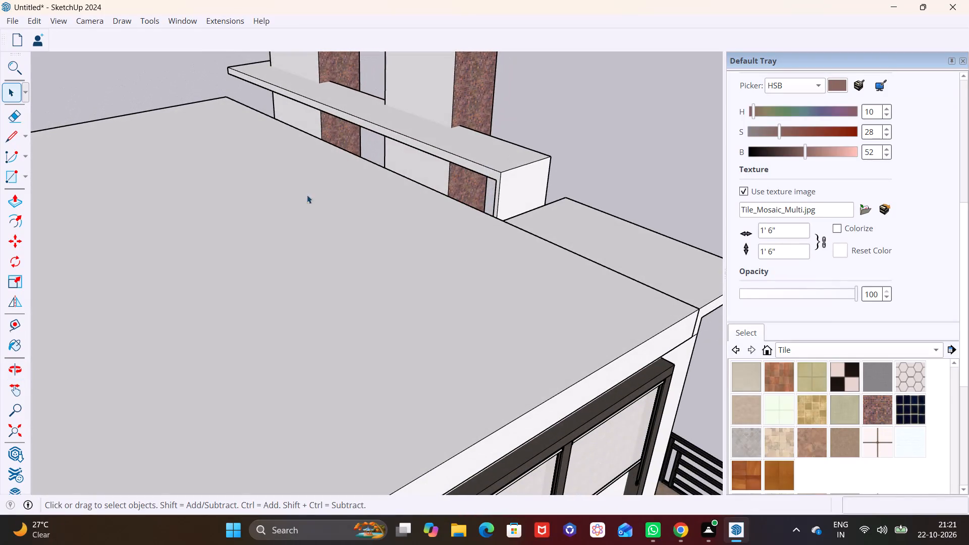
scroll(340, 125, up, 1)
middle_drag(341, 125, 392, 60)
scroll(400, 84, up, 5)
shift+middle_drag(419, 91, 394, 128)
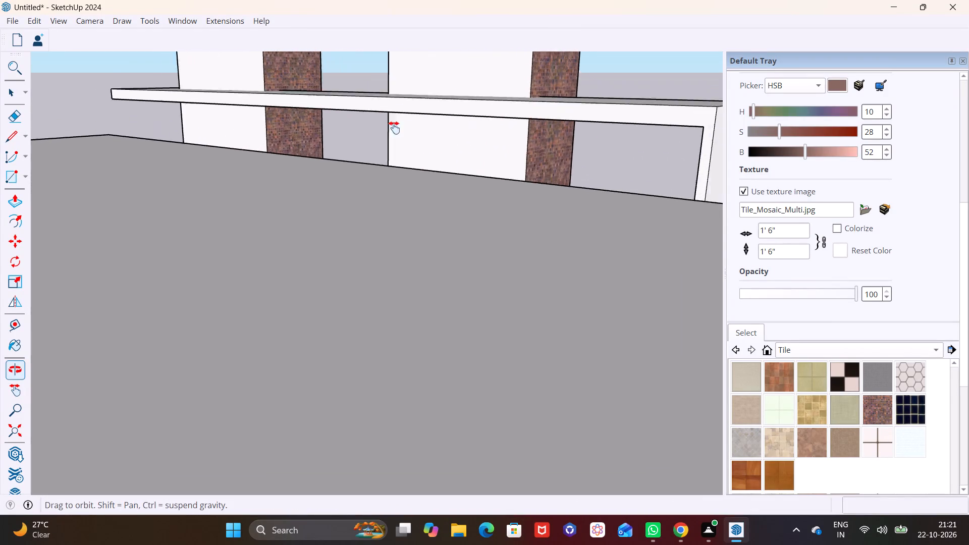
shift+middle_drag(394, 128, 341, 184)
middle_drag(328, 179, 276, 312)
shift+middle_click(334, 220)
scroll(328, 212, down, 7)
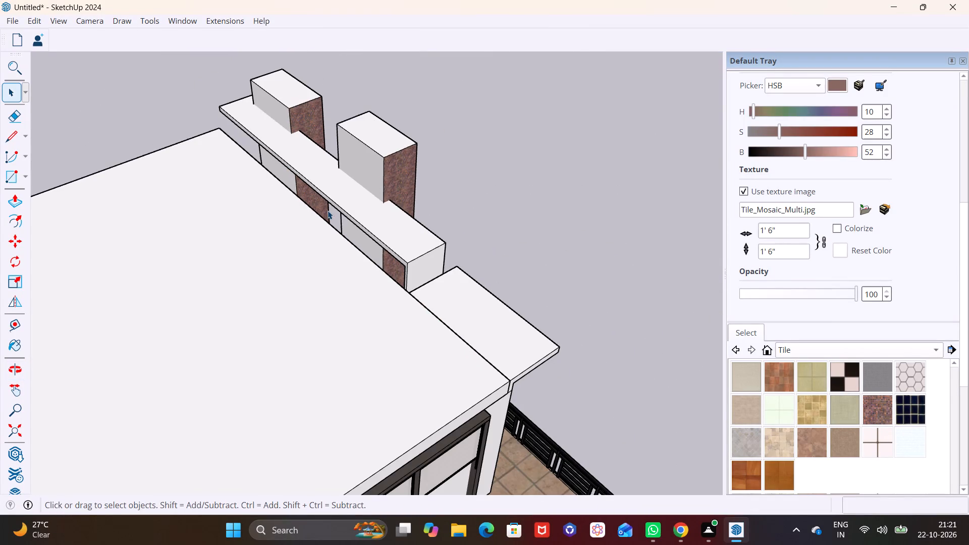
middle_drag(356, 226, 487, 131)
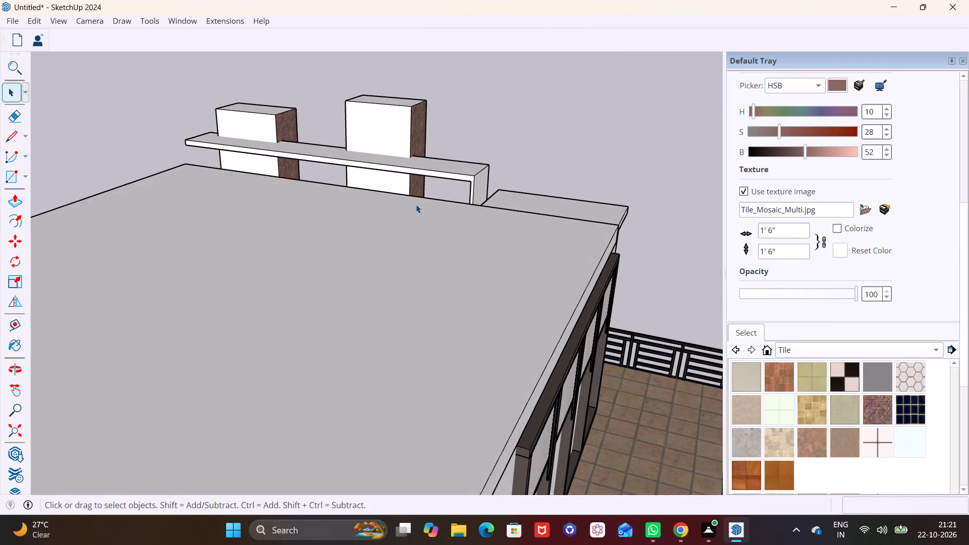
Draw a rectangle closing the gap between the horizontal beam and the roof edge, spanning from the fin to the beam's far end.
middle_drag(426, 205, 489, 190)
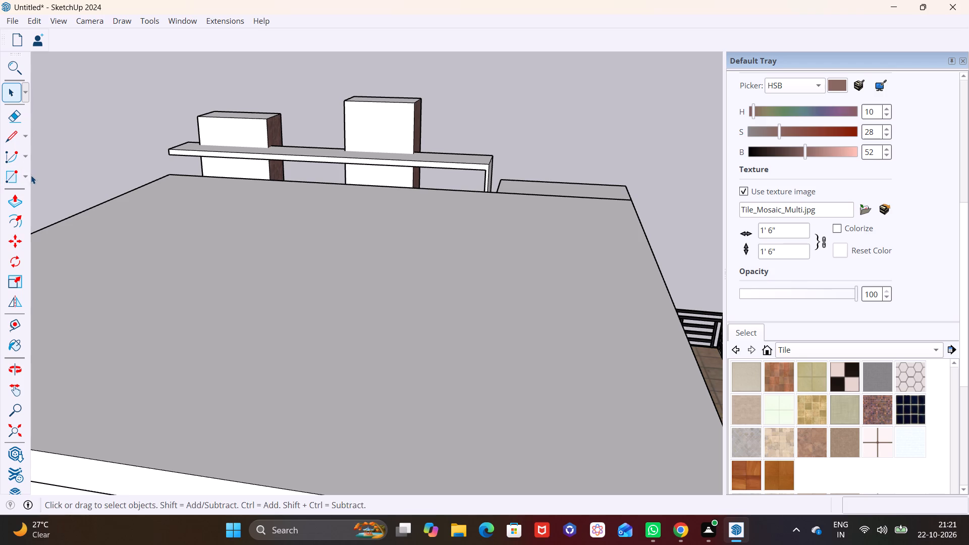
click(27, 174)
click(32, 196)
scroll(462, 159, up, 1)
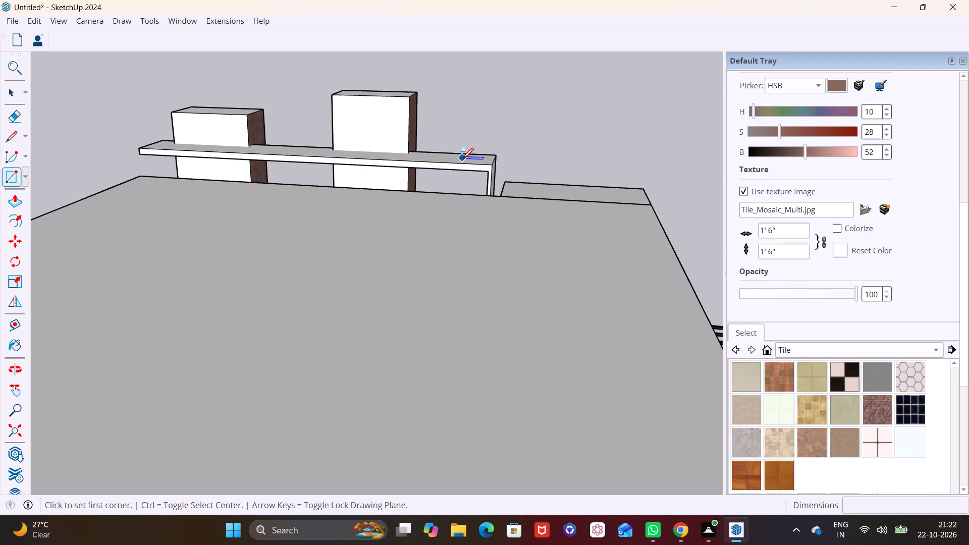
scroll(462, 159, up, 3)
click(492, 178)
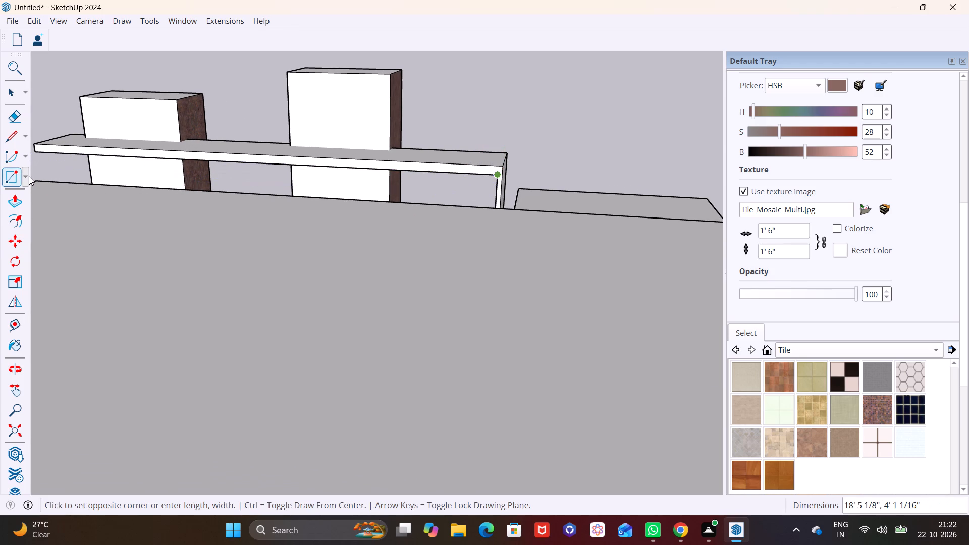
middle_drag(76, 183, 355, 213)
click(301, 216)
key(space)
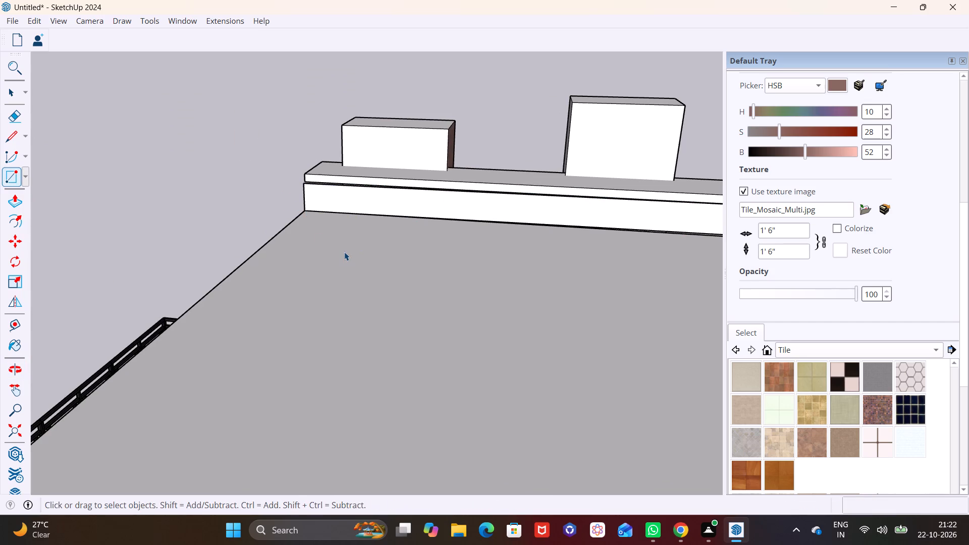
click(344, 252)
Paint the new infill face beneath the horizontal beam white, using the Colors material collection.
scroll(361, 244, down, 8)
middle_drag(455, 247, 0, 228)
middle_drag(312, 330, 136, 267)
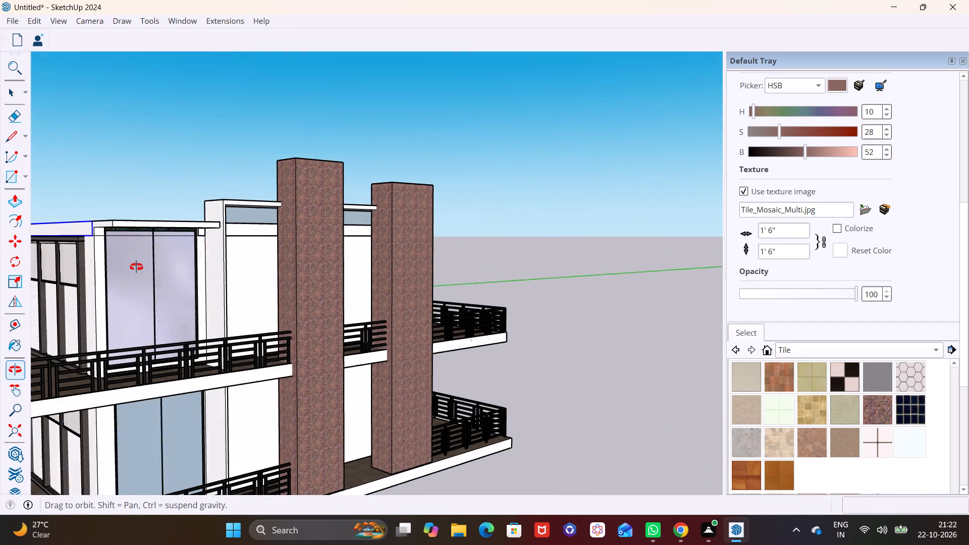
middle_drag(136, 267, 132, 270)
scroll(227, 220, up, 8)
click(229, 221)
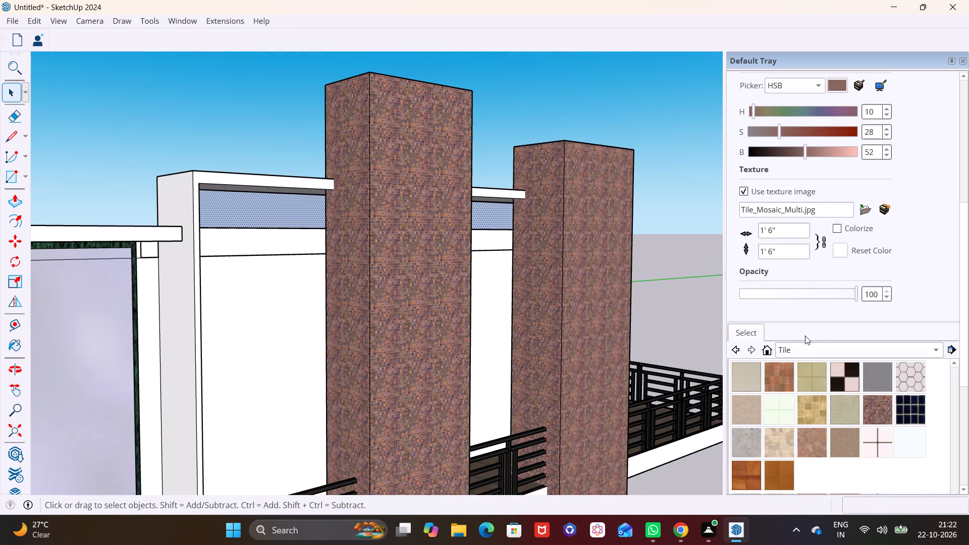
click(815, 349)
click(790, 254)
scroll(797, 386, down, 14)
scroll(748, 417, down, 2)
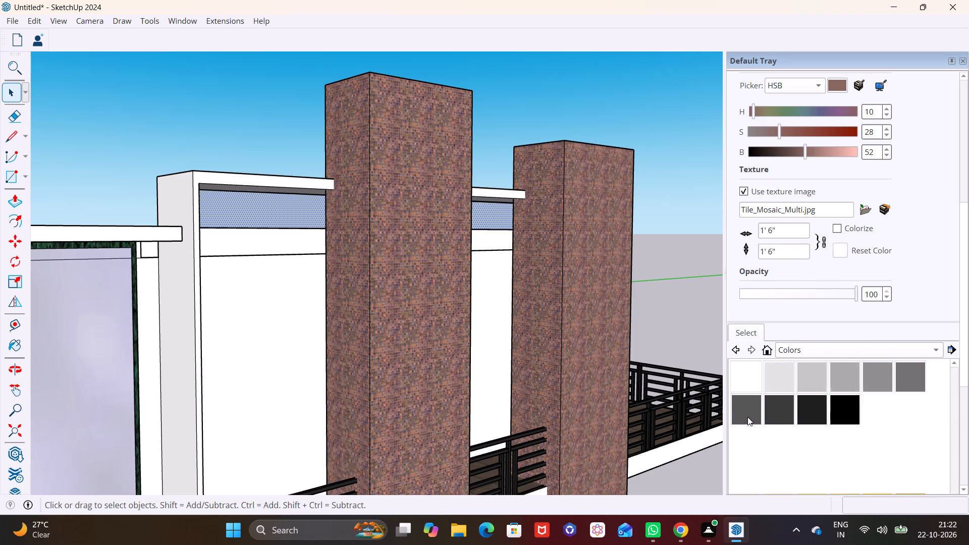
scroll(747, 417, down, 2)
scroll(746, 391, up, 1)
click(745, 390)
click(227, 211)
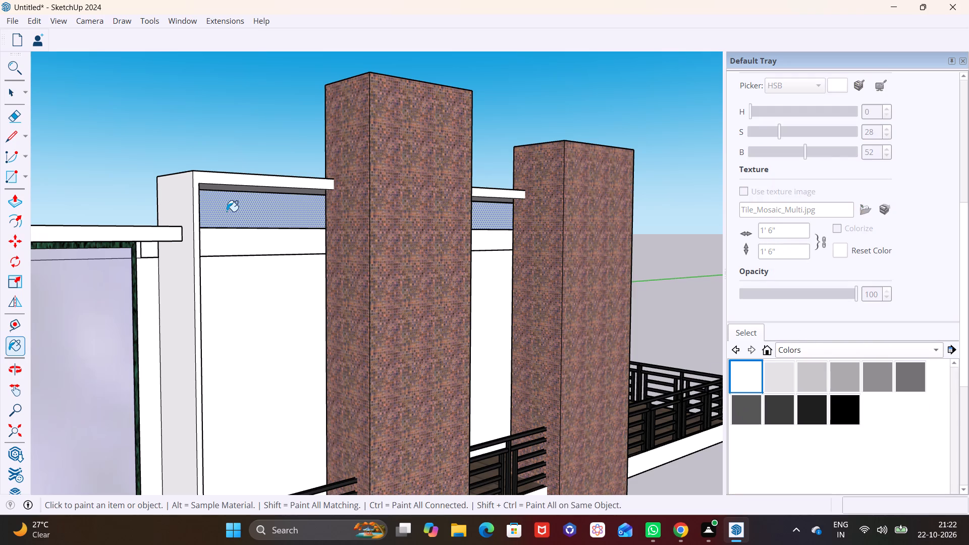
key(space)
click(257, 276)
scroll(257, 276, down, 2)
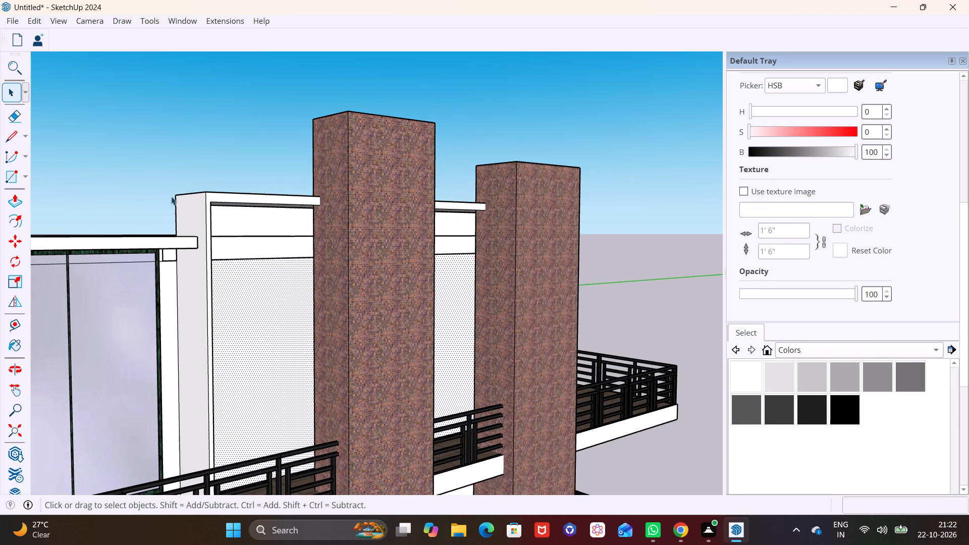
click(141, 172)
Copy the two-panel upper-floor window about 9' 2 7/16" across the fin onto the wall behind the nearest tiled column.
scroll(149, 245, down, 11)
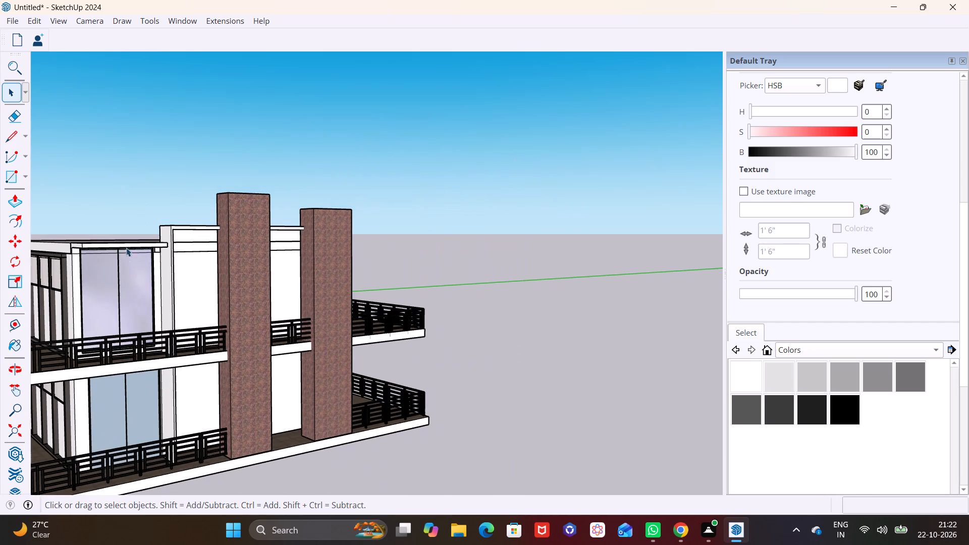
click(116, 269)
key(m)
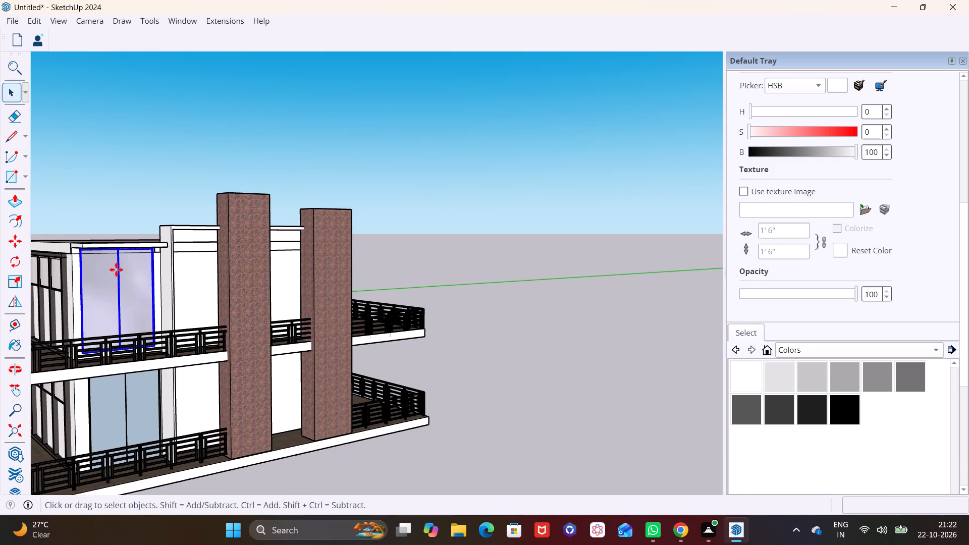
click(82, 250)
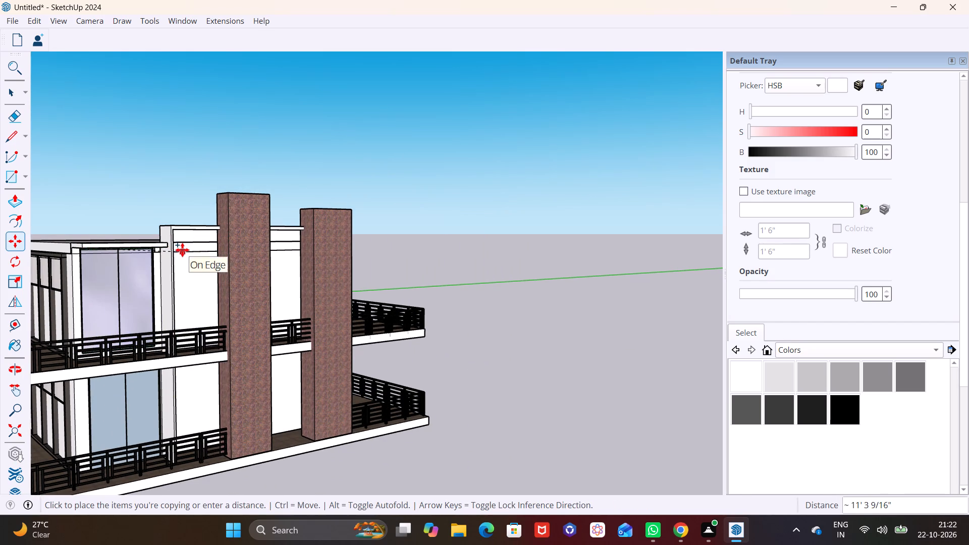
middle_drag(182, 254, 184, 315)
scroll(184, 310, up, 6)
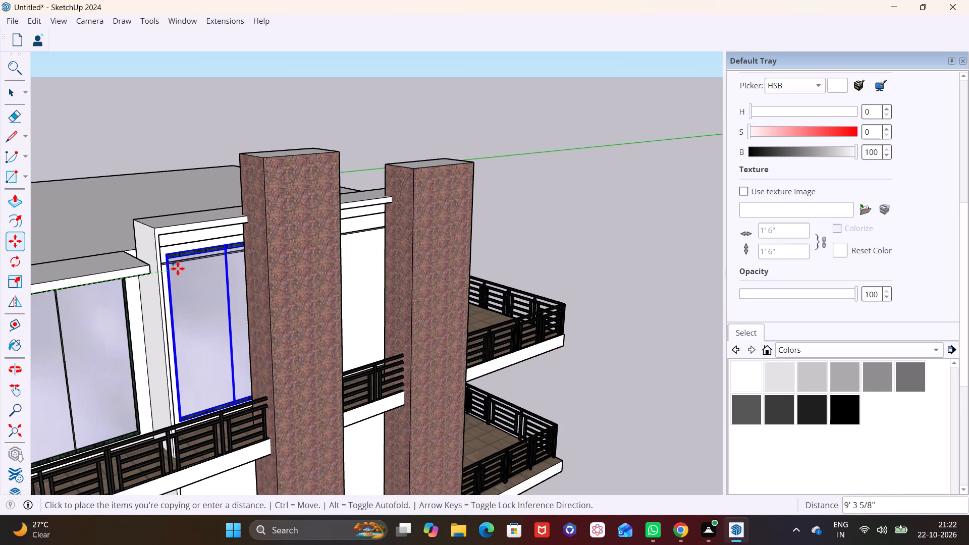
click(177, 269)
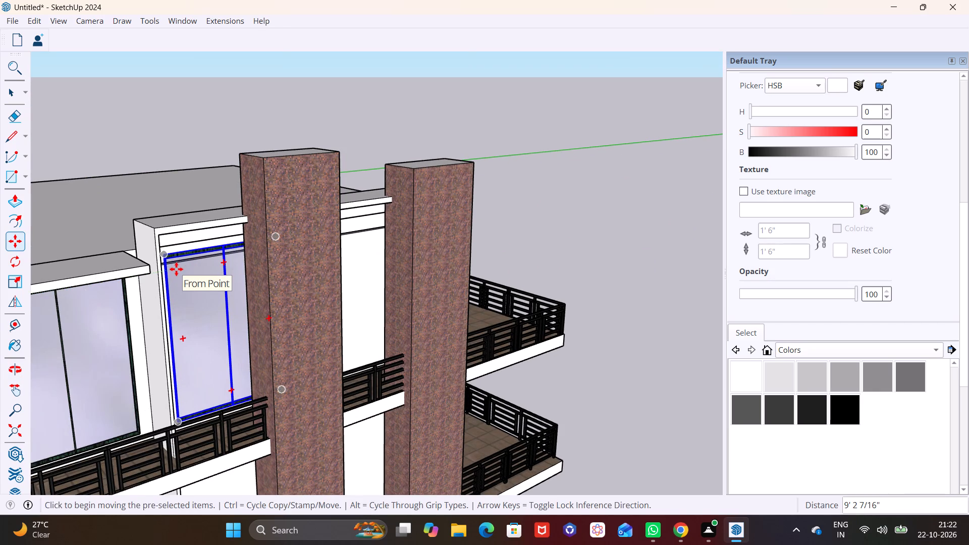
key(space)
scroll(198, 271, down, 8)
middle_click(197, 276)
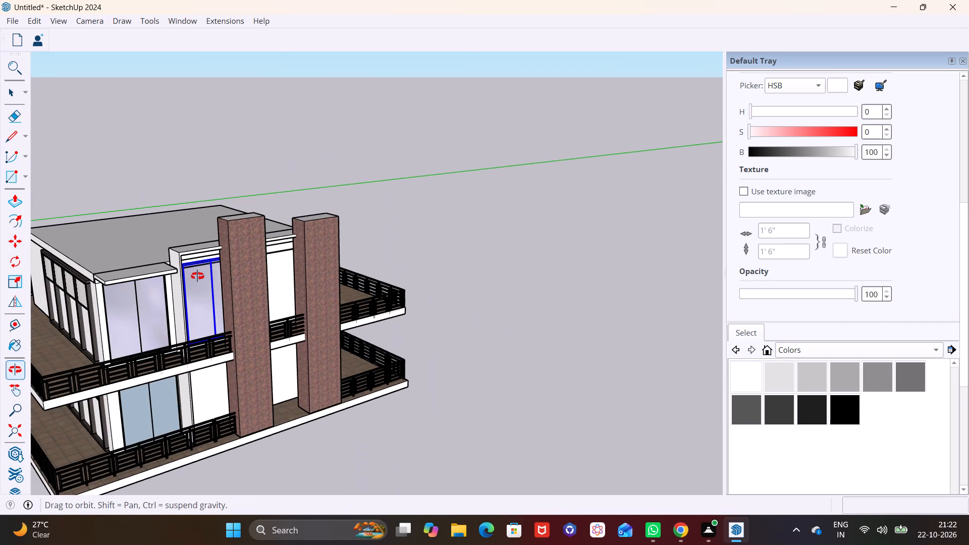
key(space)
click(433, 328)
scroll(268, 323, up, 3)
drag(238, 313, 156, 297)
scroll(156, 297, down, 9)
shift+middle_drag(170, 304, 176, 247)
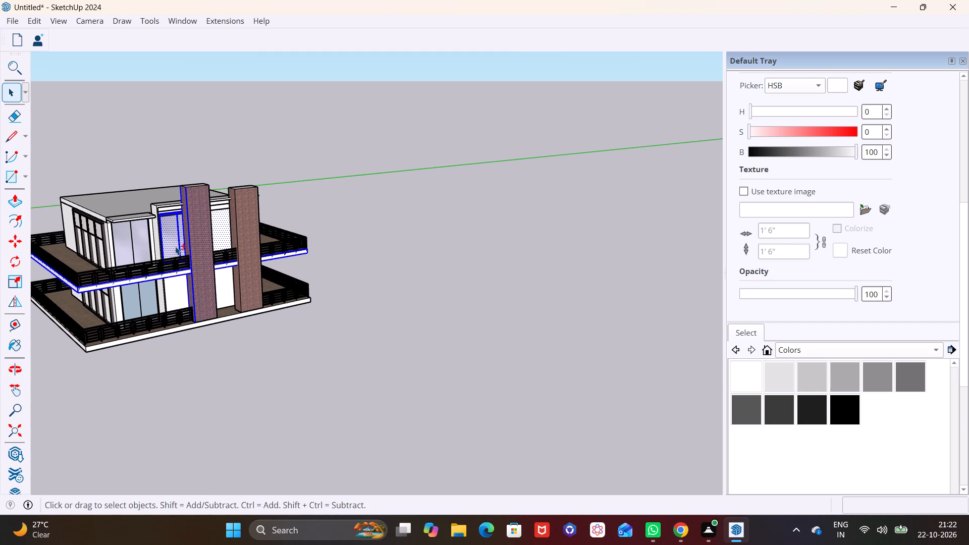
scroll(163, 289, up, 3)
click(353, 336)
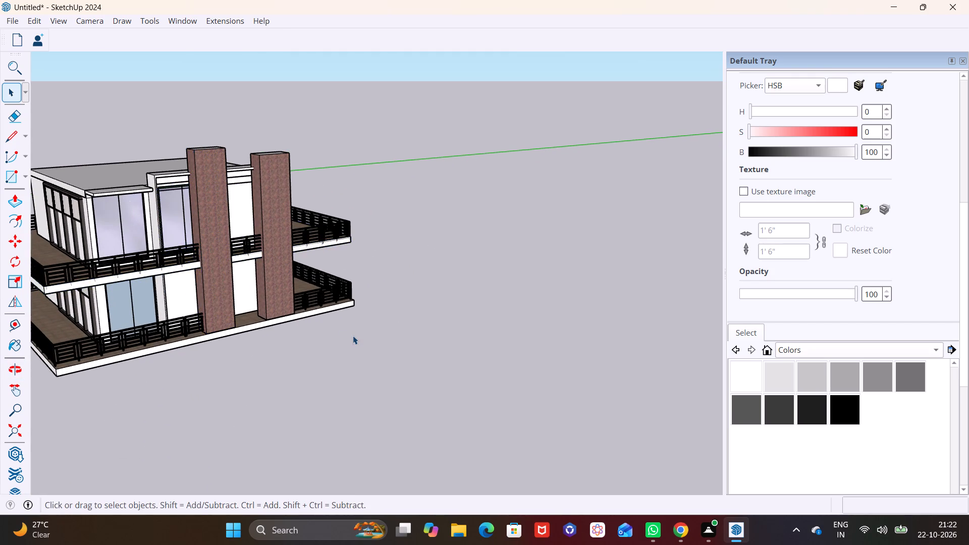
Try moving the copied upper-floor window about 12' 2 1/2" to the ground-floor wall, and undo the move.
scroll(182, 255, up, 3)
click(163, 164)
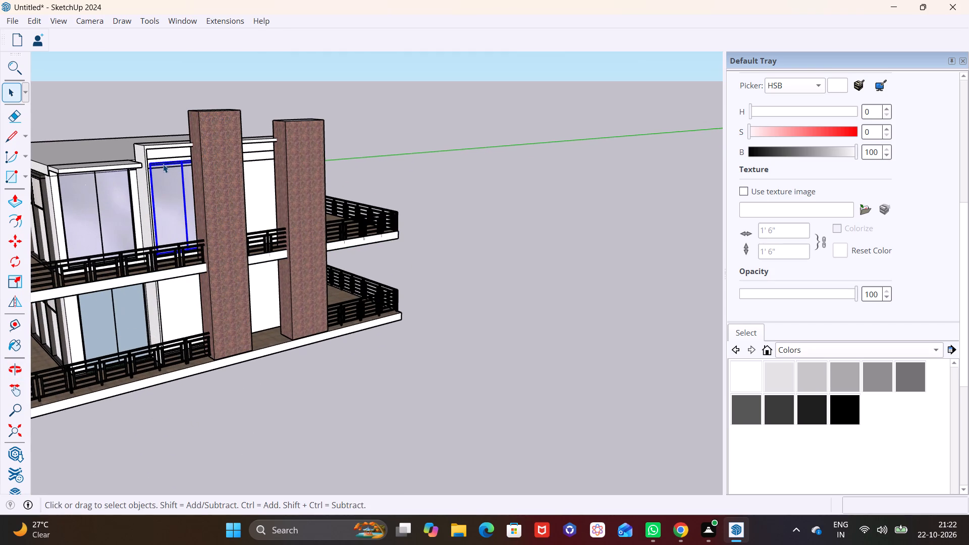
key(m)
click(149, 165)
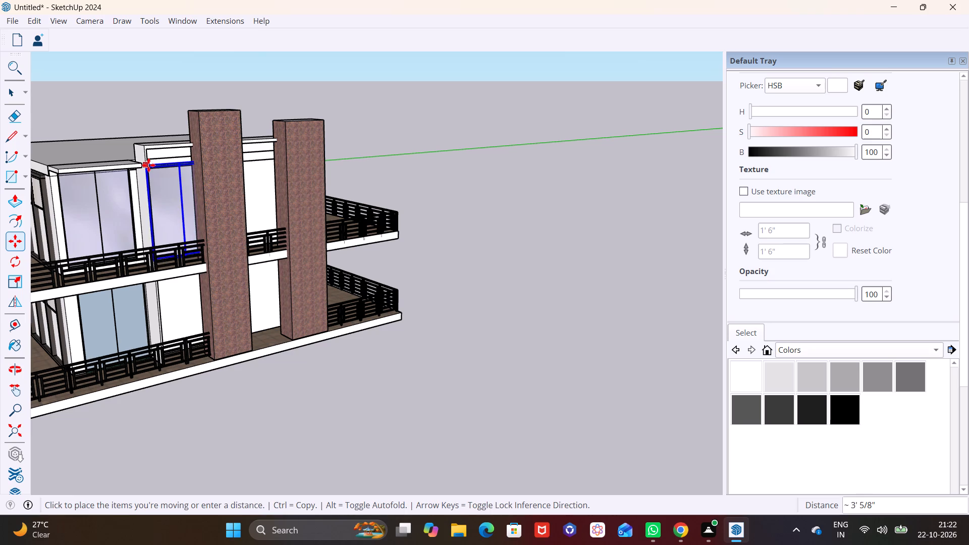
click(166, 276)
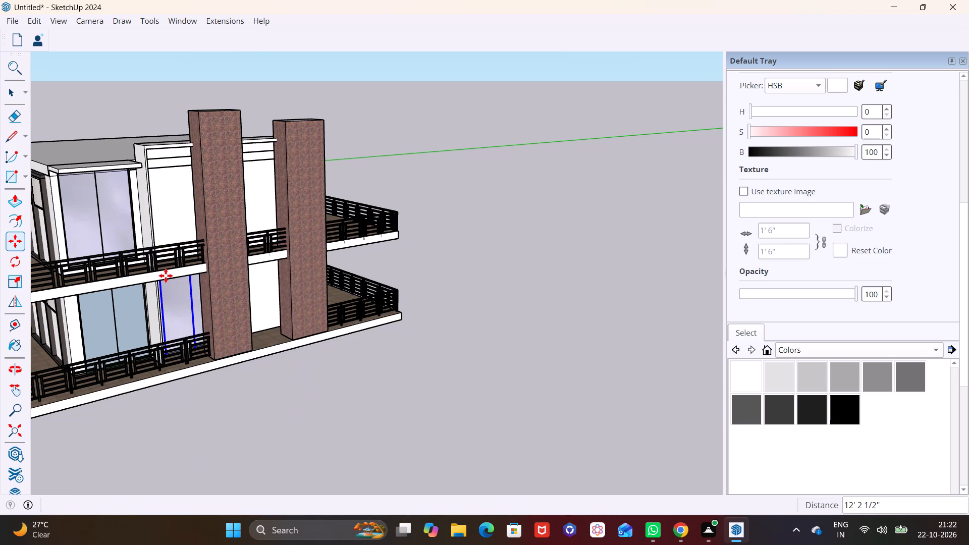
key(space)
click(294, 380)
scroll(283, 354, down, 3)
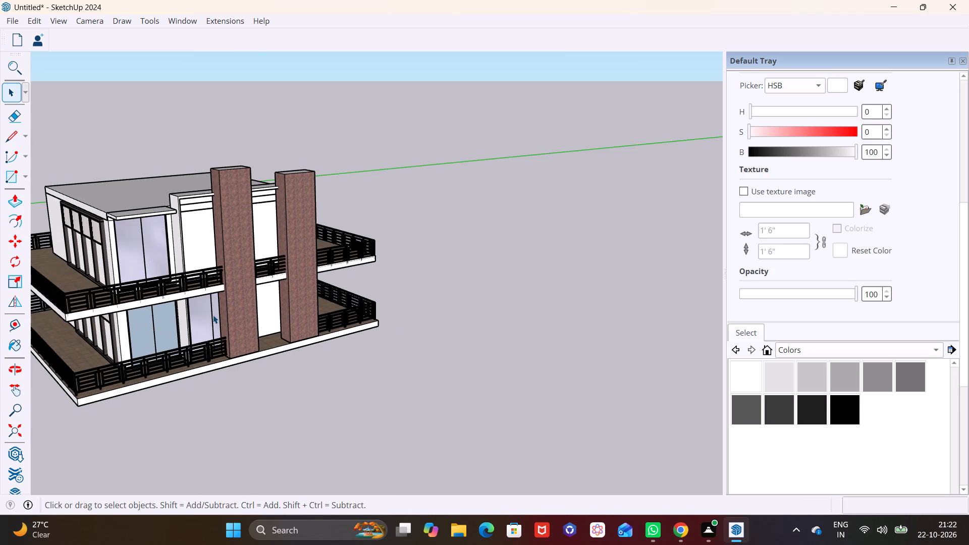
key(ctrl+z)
Copy the upper-floor window beside the fin down to the ground-floor wall, placing it just below the balcony slab against the fin.
click(198, 210)
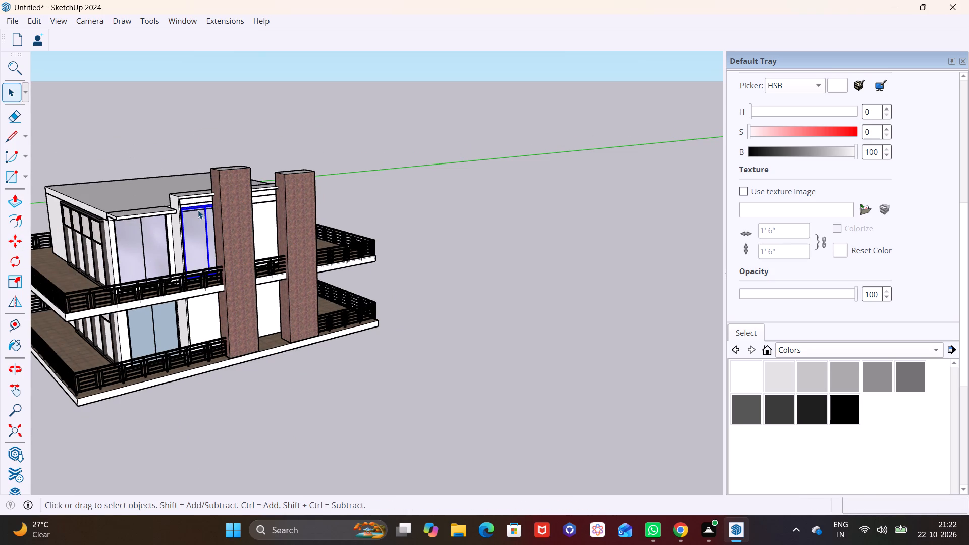
key(m)
click(191, 209)
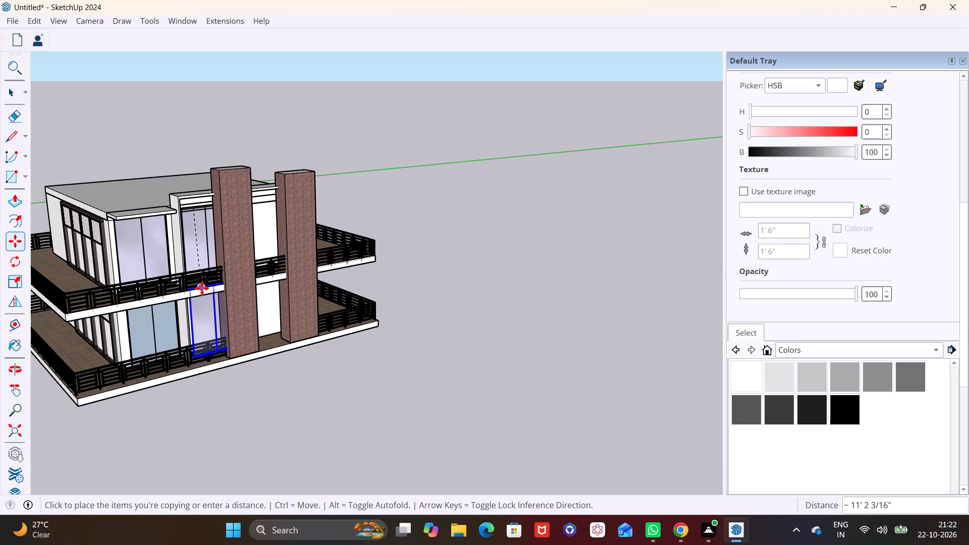
scroll(214, 313, up, 10)
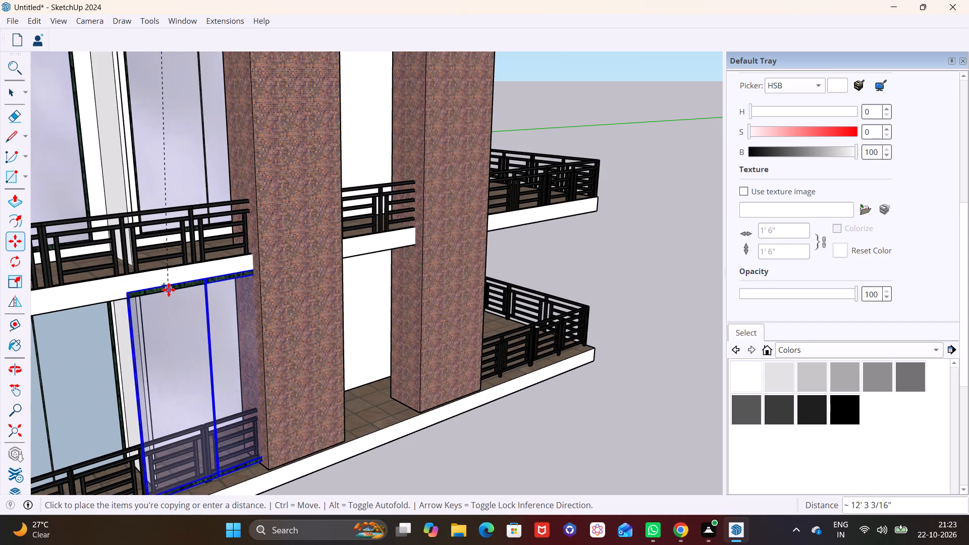
middle_drag(133, 287, 116, 223)
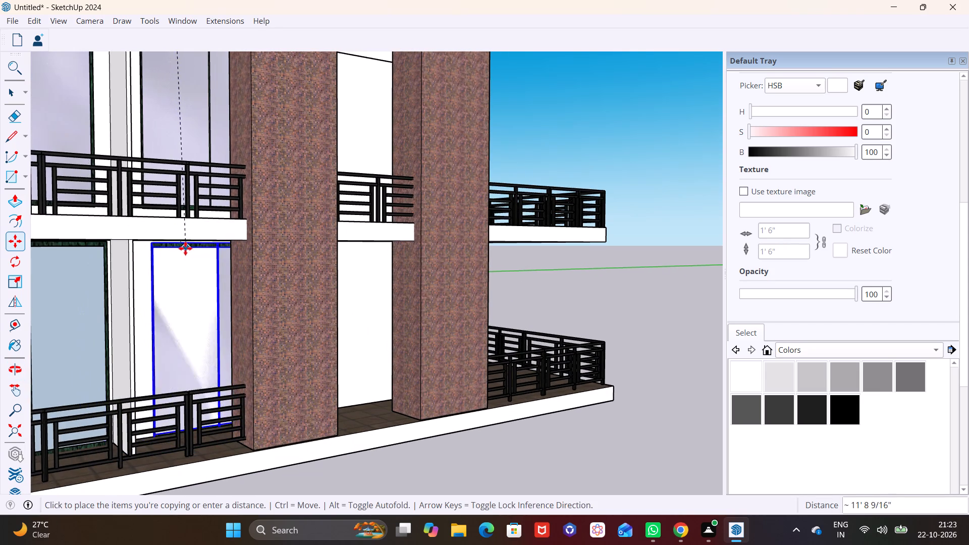
click(170, 246)
key(space)
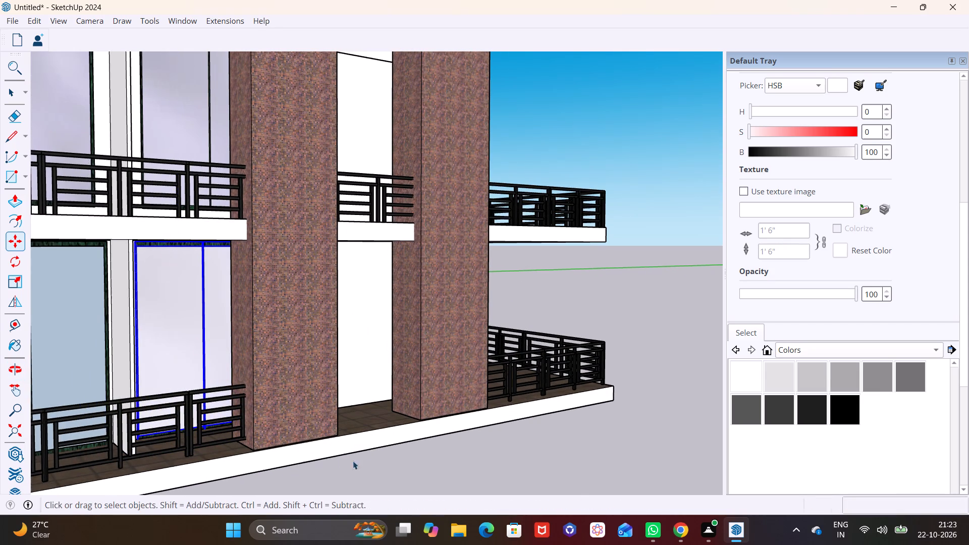
click(371, 460)
Examine the copied windows and the wall behind the tiled columns from several angles and up close.
middle_drag(287, 366, 14, 298)
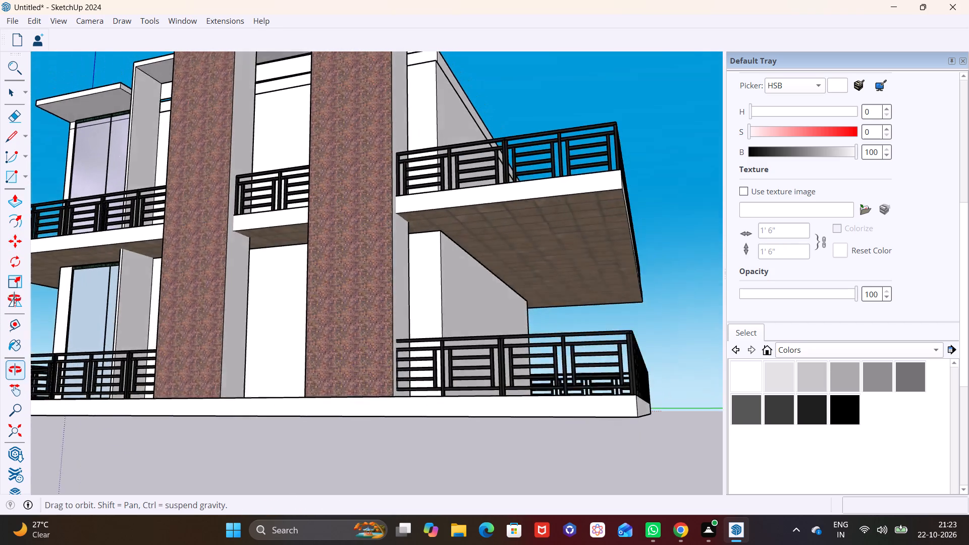
middle_drag(14, 298, 383, 410)
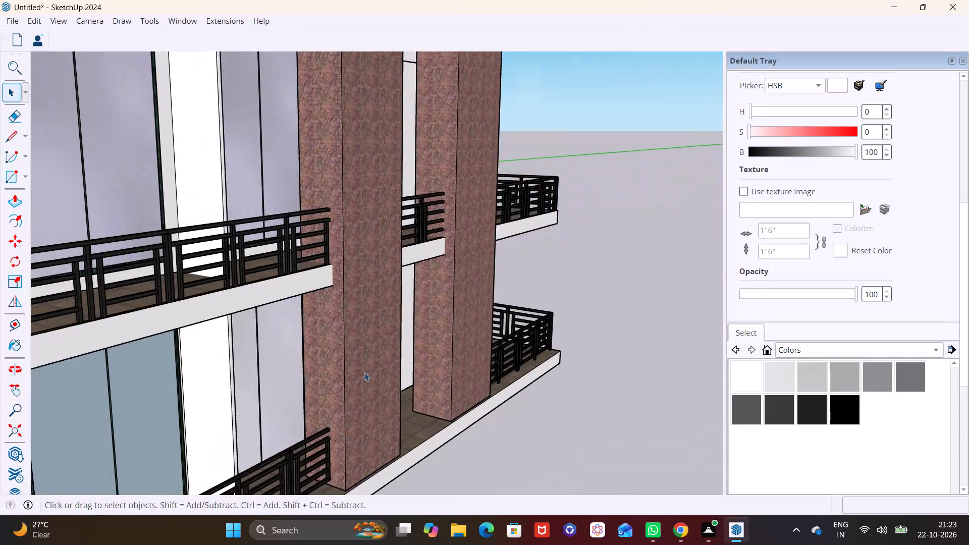
scroll(364, 372, down, 3)
middle_drag(254, 383, 1, 366)
middle_drag(336, 364, 144, 390)
scroll(209, 353, up, 19)
middle_drag(252, 353, 186, 396)
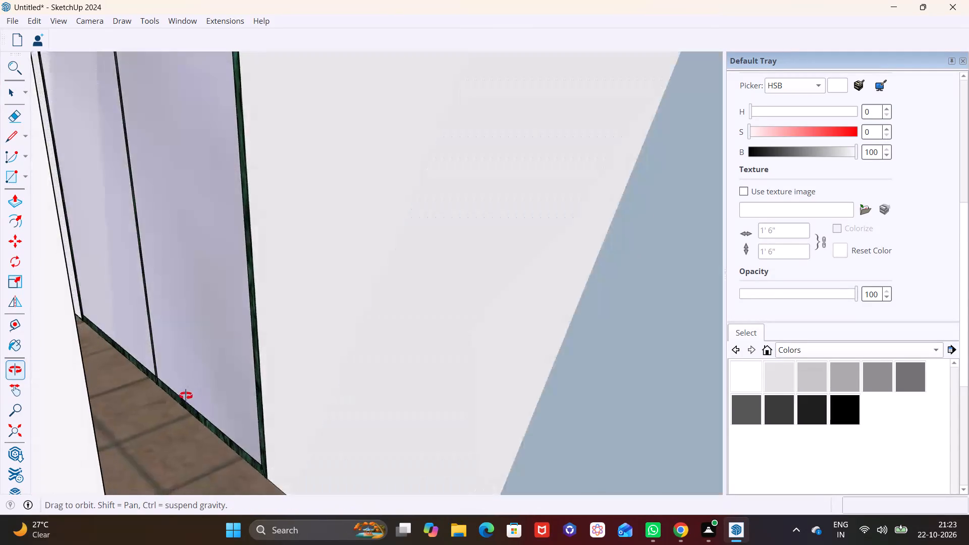
middle_drag(186, 396, 184, 396)
scroll(218, 392, down, 3)
scroll(217, 382, down, 19)
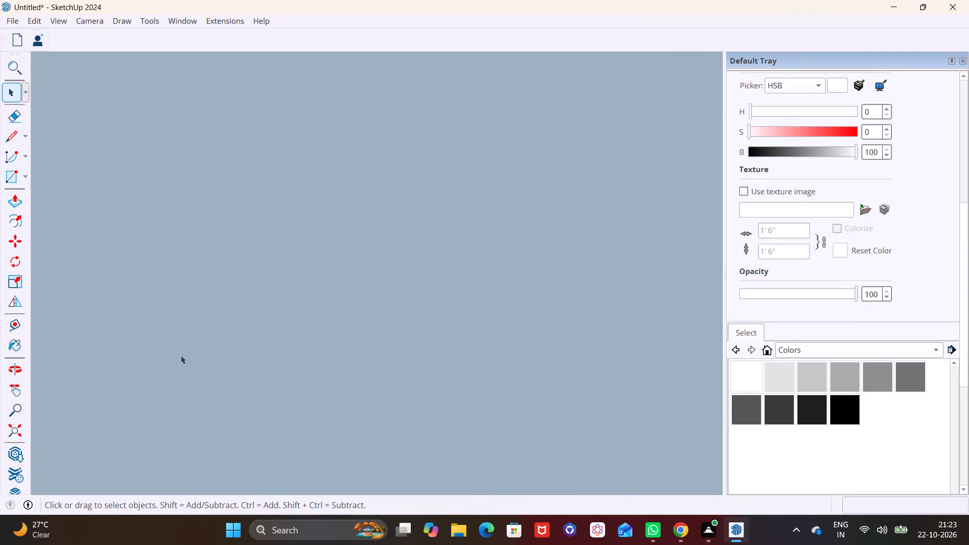
scroll(181, 355, down, 20)
scroll(181, 355, down, 17)
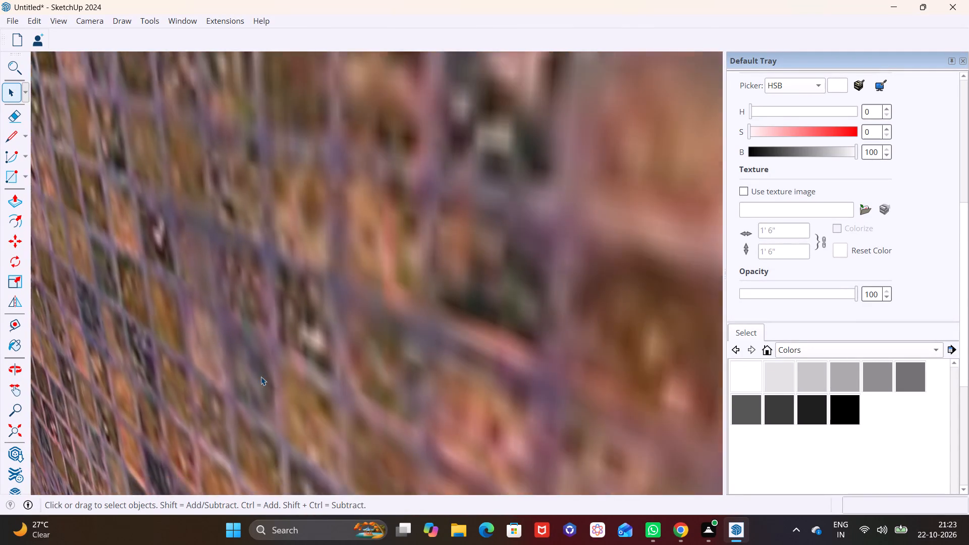
scroll(261, 376, down, 20)
scroll(261, 376, down, 11)
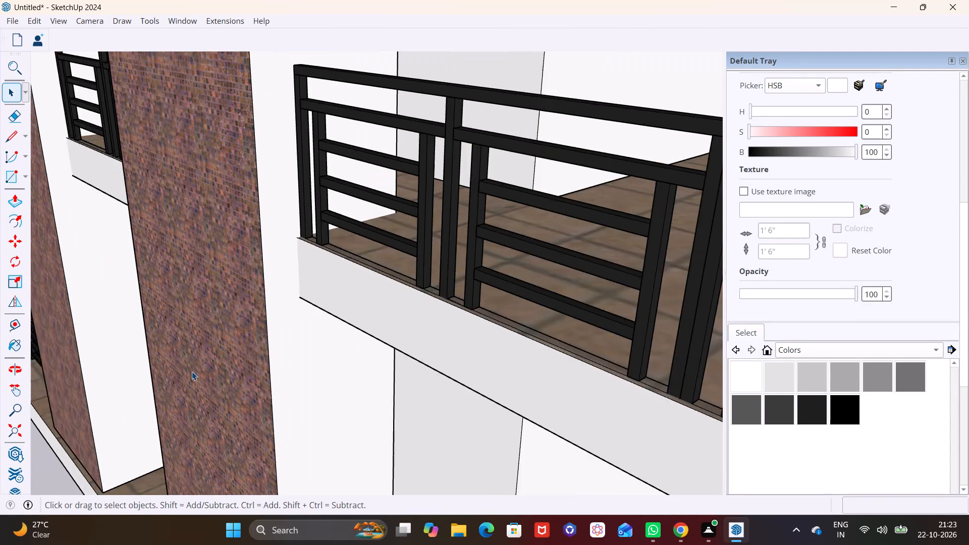
scroll(192, 371, down, 20)
middle_drag(196, 367, 301, 366)
scroll(302, 366, up, 12)
middle_drag(296, 364, 190, 285)
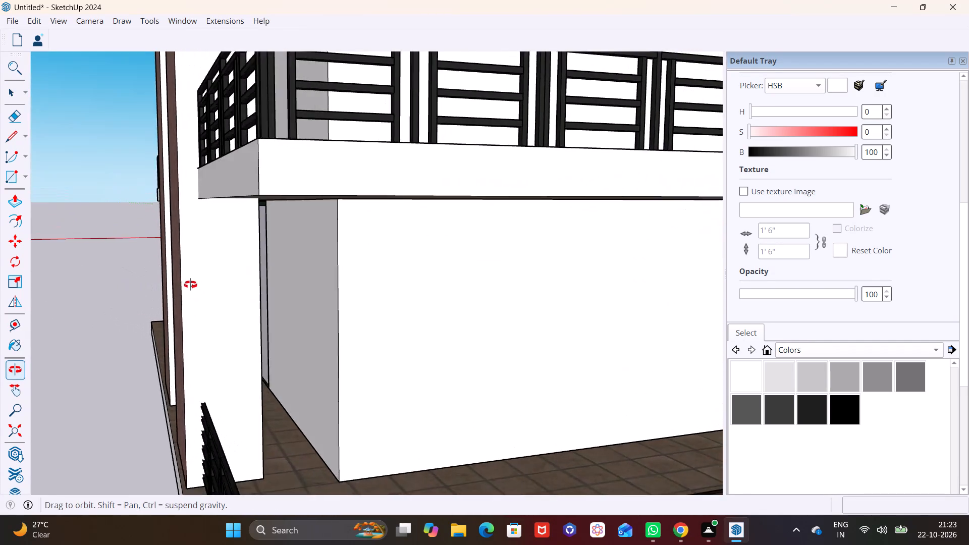
middle_drag(190, 285, 373, 304)
scroll(214, 334, up, 10)
middle_drag(309, 340, 282, 348)
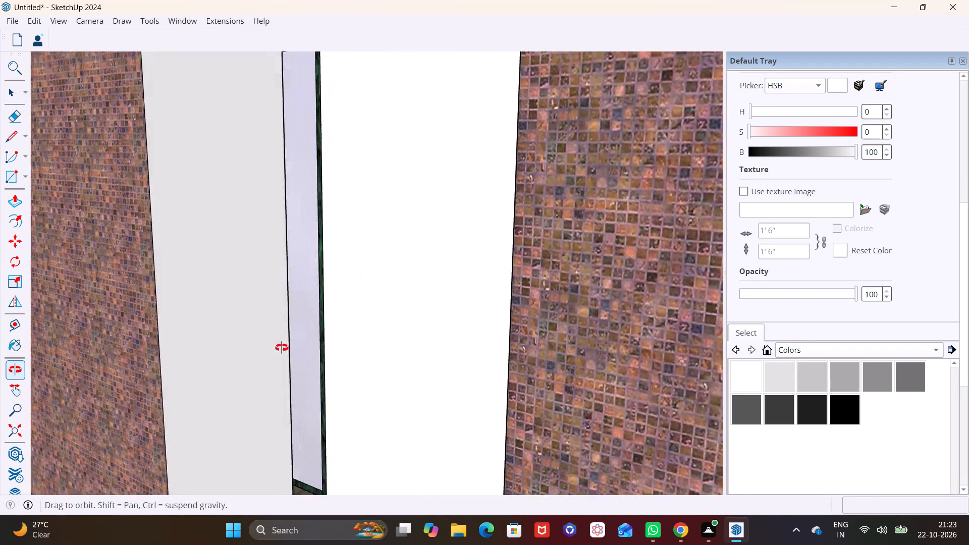
Nudge the ground-floor window beside the fin slightly along its bottom frame edge.
middle_drag(282, 348, 240, 355)
scroll(263, 366, up, 2)
shift+middle_drag(288, 397, 287, 337)
middle_drag(312, 381, 319, 384)
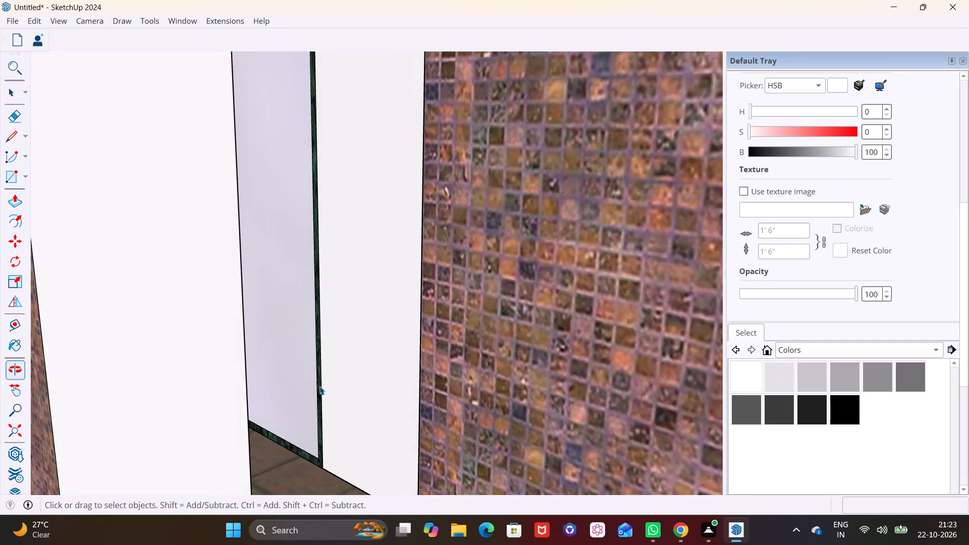
click(319, 387)
key(m)
click(309, 466)
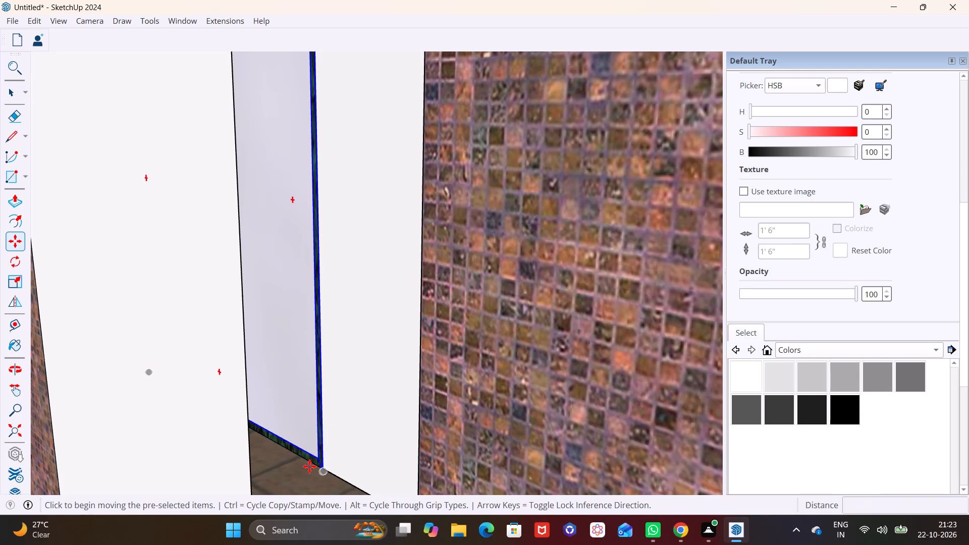
click(303, 470)
key(space)
click(293, 476)
Examine the windows on both floors and the wall behind the tiled columns from several angles.
scroll(292, 465, down, 5)
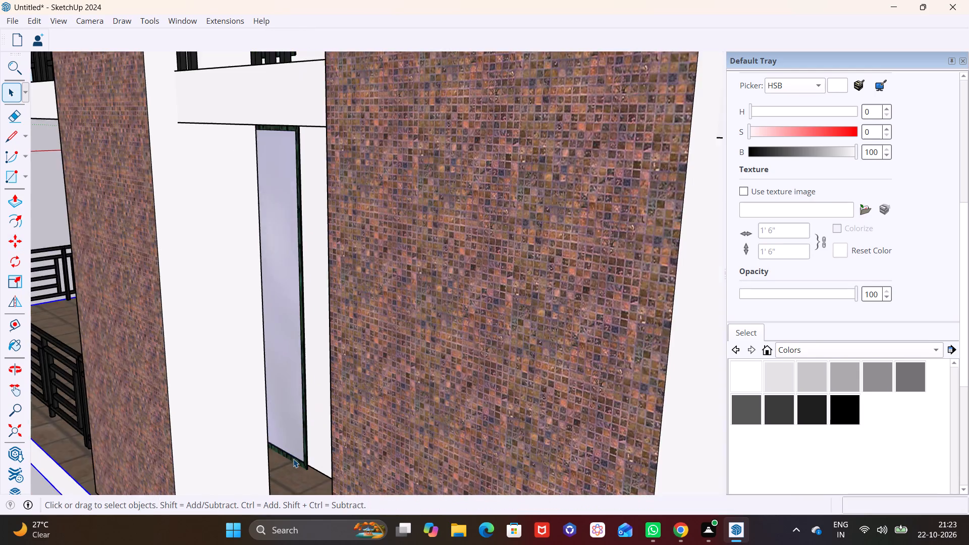
scroll(293, 459, down, 5)
middle_drag(293, 460, 507, 426)
scroll(390, 391, down, 7)
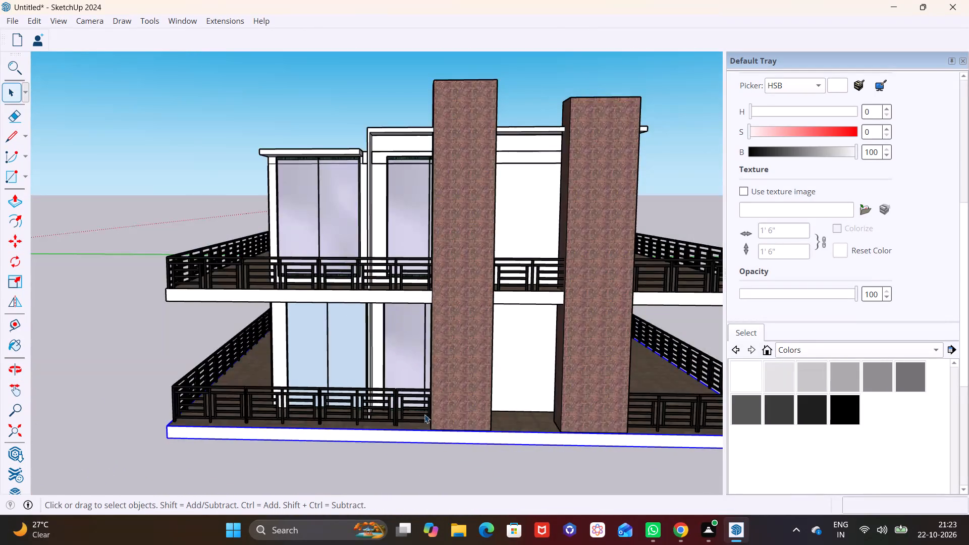
middle_drag(427, 415, 492, 402)
drag(453, 415, 491, 403)
shift+middle_drag(438, 362, 293, 365)
shift+drag(309, 365, 293, 371)
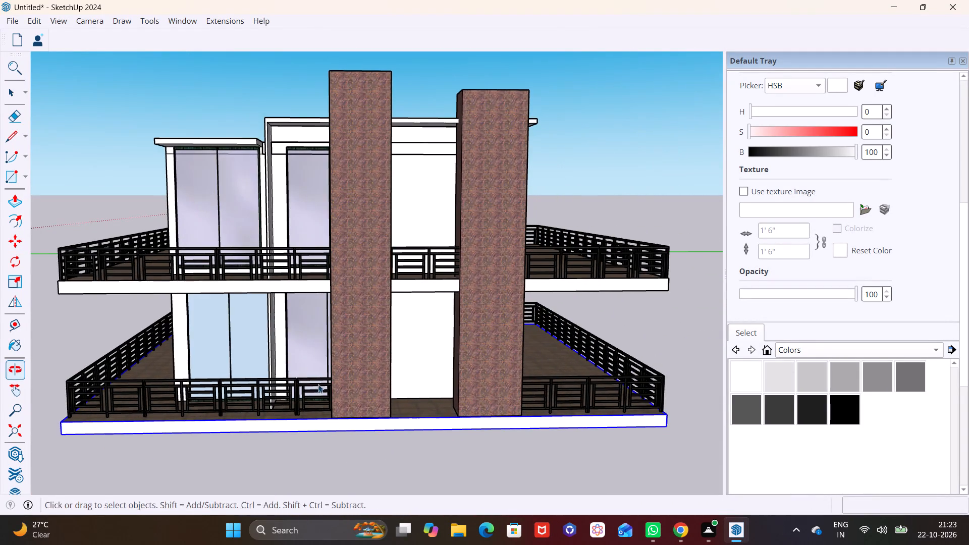
middle_drag(353, 402, 544, 453)
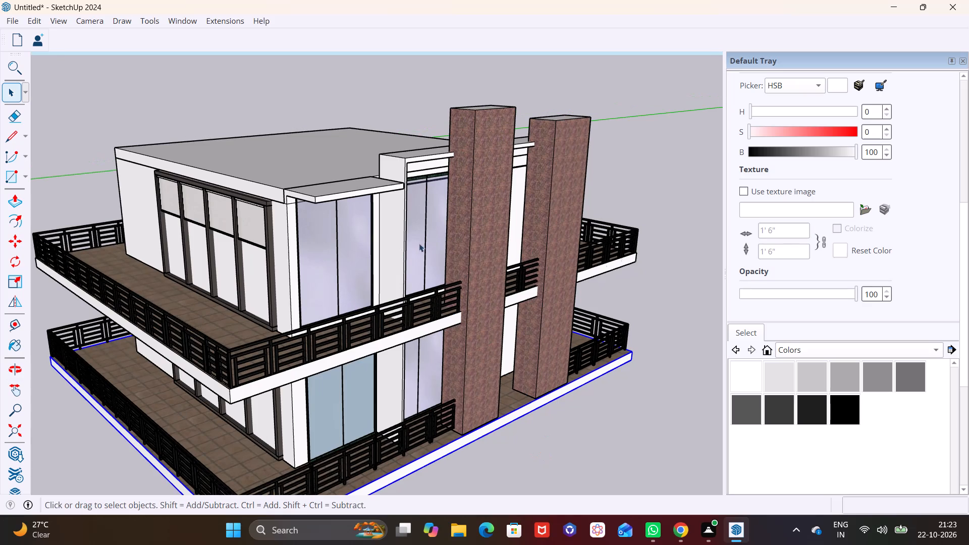
drag(415, 226, 416, 213)
scroll(418, 210, up, 5)
shift+middle_drag(419, 195, 245, 269)
scroll(245, 261, down, 11)
middle_drag(252, 261, 136, 244)
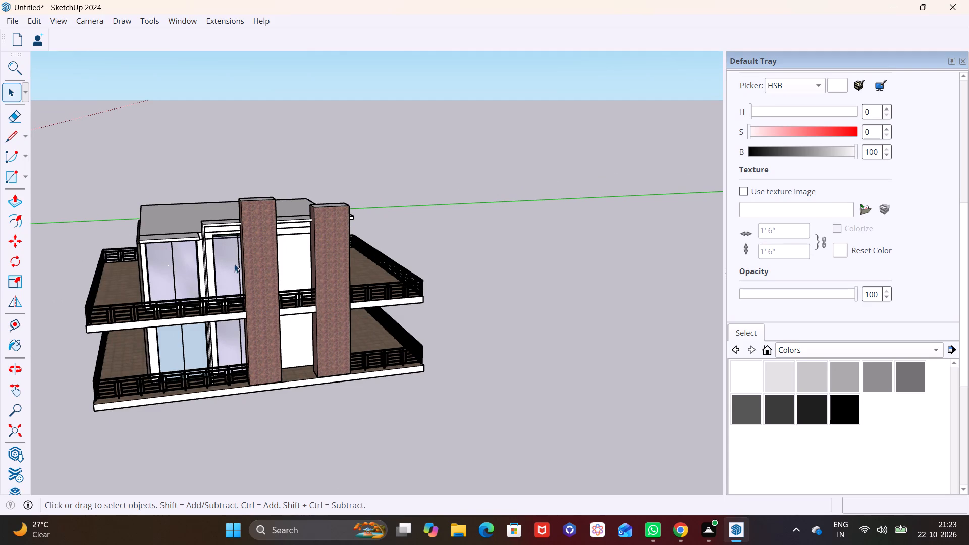
Copy the upper-floor window behind the first tiled column about 8' 6 13/16" along the wall to the bay between the two columns.
click(226, 253)
middle_drag(232, 256, 106, 284)
scroll(250, 245, up, 7)
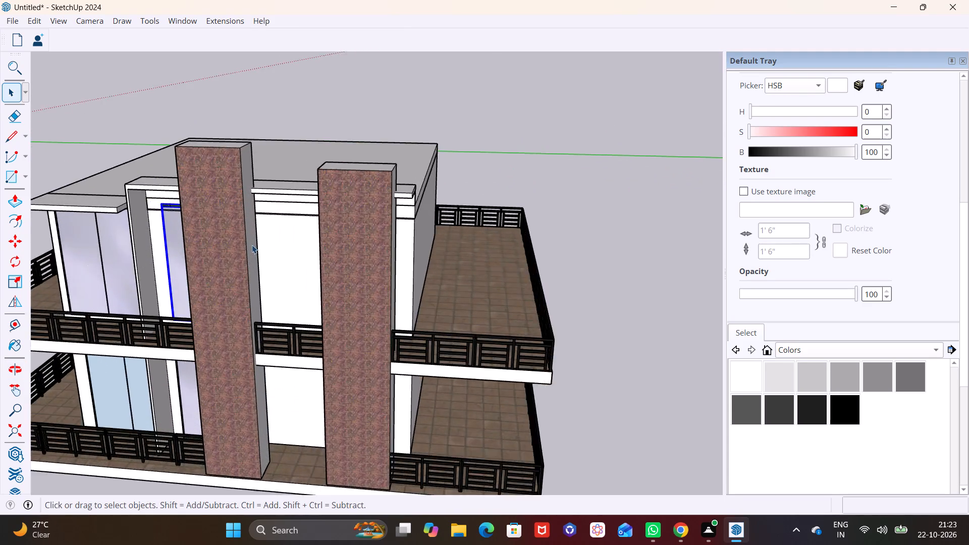
scroll(252, 245, up, 3)
middle_drag(269, 244, 156, 265)
scroll(175, 246, up, 4)
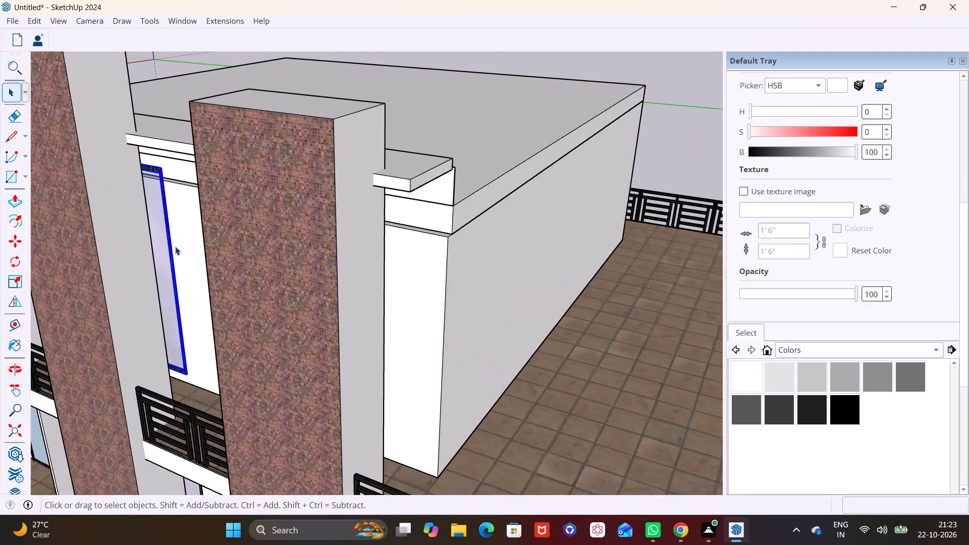
middle_drag(176, 247, 210, 252)
click(193, 238)
key(m)
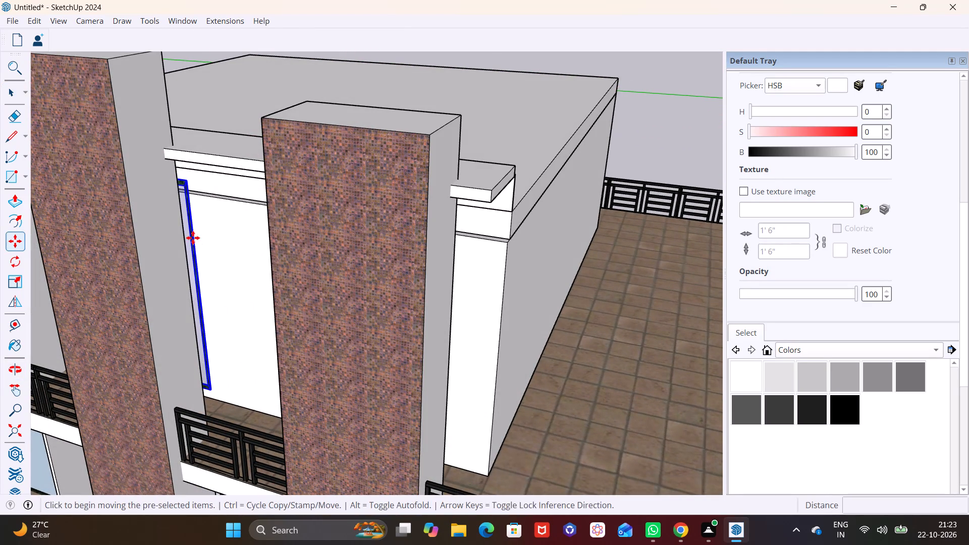
click(193, 237)
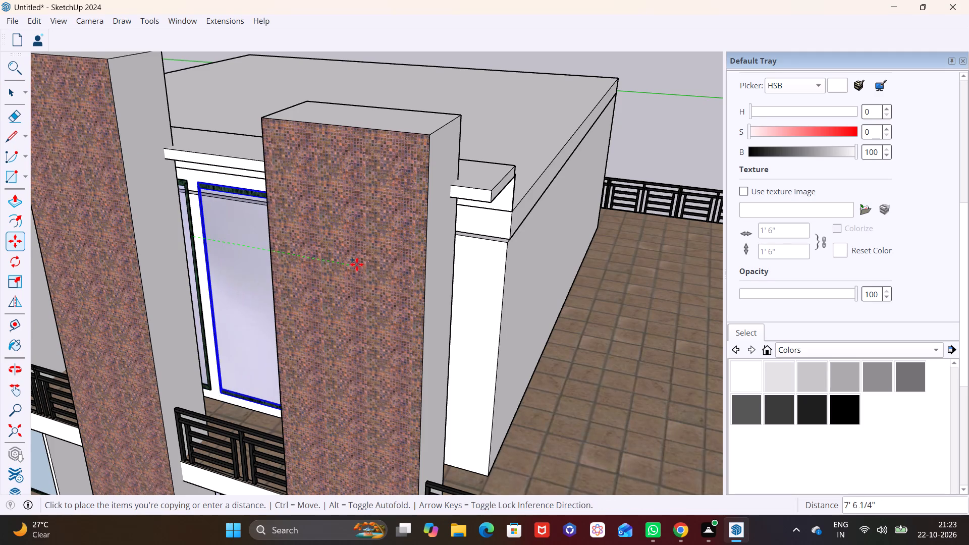
click(382, 271)
Copy the ground-floor window beside the fin along the wall into the bay between the two tiled columns, directly under the balcony slab.
middle_drag(371, 305, 443, 173)
scroll(442, 231, down, 6)
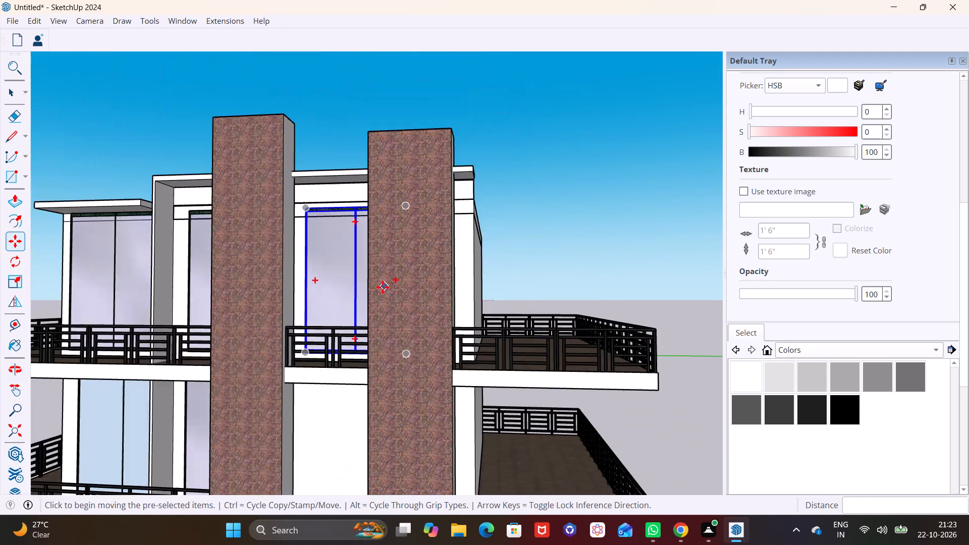
scroll(383, 287, down, 8)
middle_drag(379, 316, 269, 331)
scroll(310, 403, up, 3)
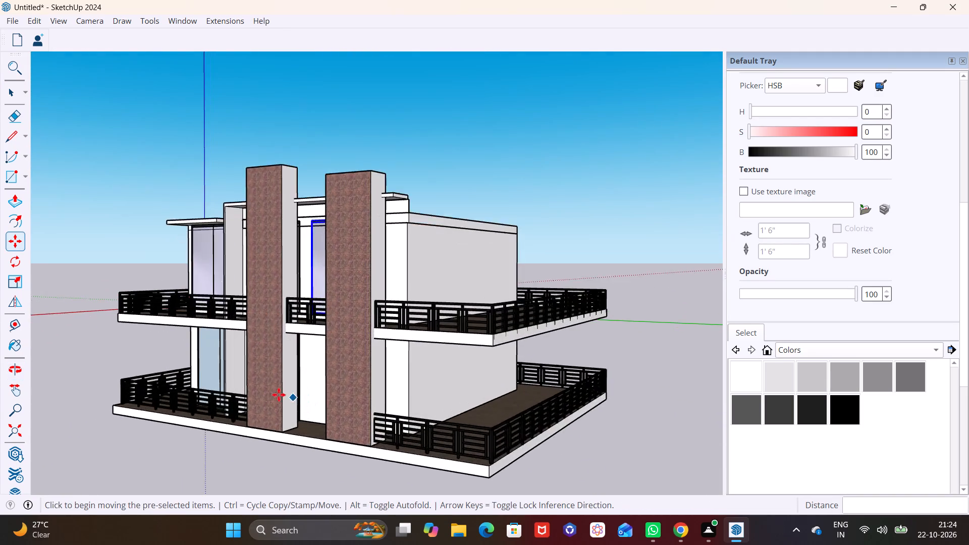
scroll(279, 395, up, 2)
middle_drag(285, 381, 404, 393)
middle_drag(408, 393, 368, 282)
key(space)
click(370, 303)
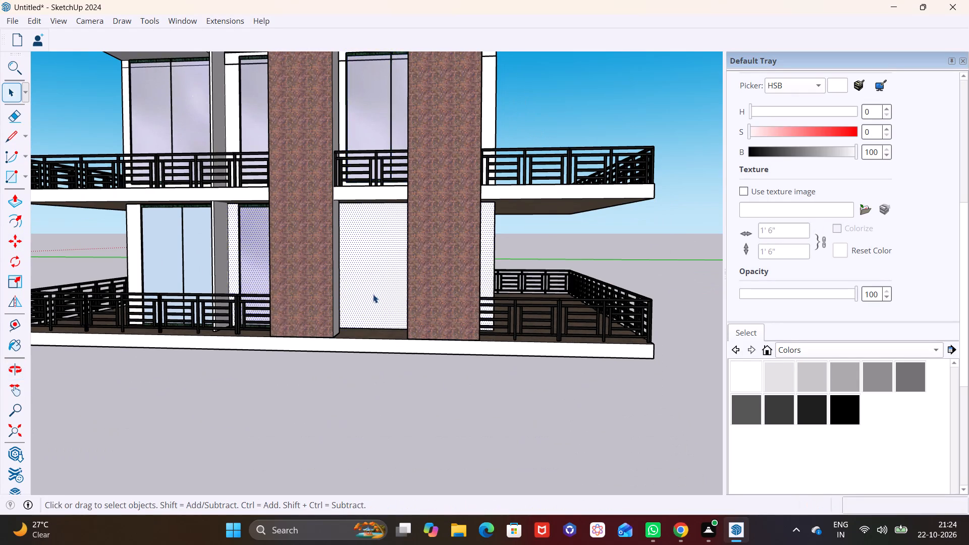
middle_drag(374, 295, 446, 343)
drag(420, 439, 417, 429)
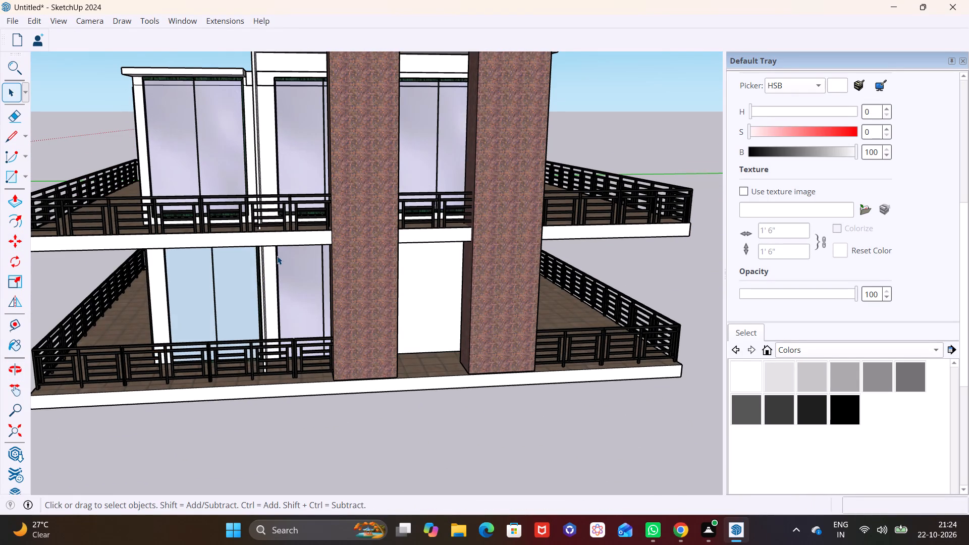
click(277, 256)
scroll(280, 258, up, 9)
middle_drag(275, 255, 256, 212)
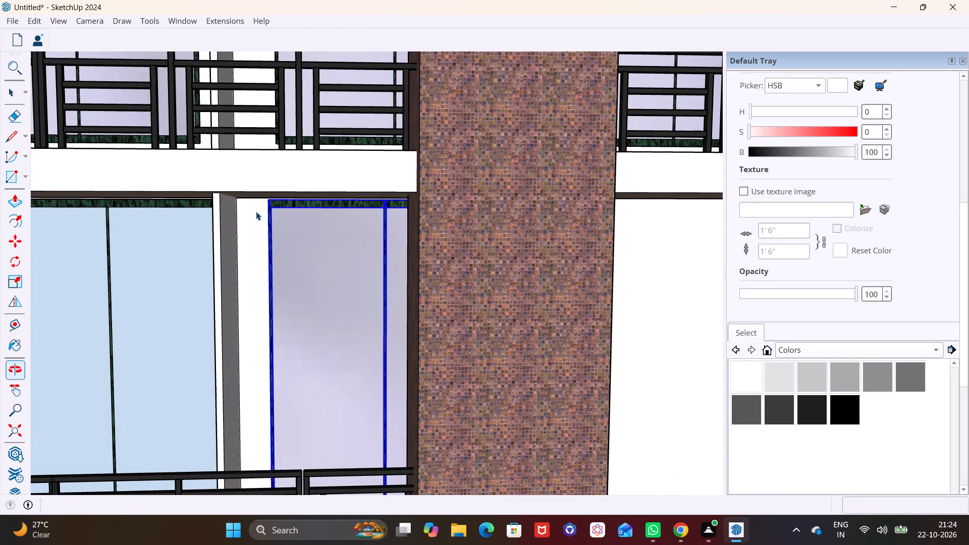
key(m)
click(269, 201)
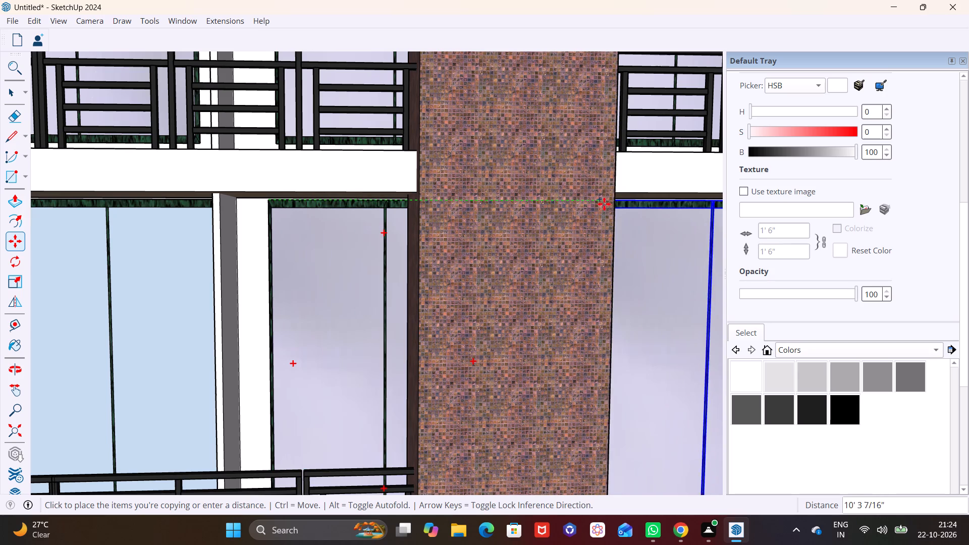
click(624, 206)
key(space)
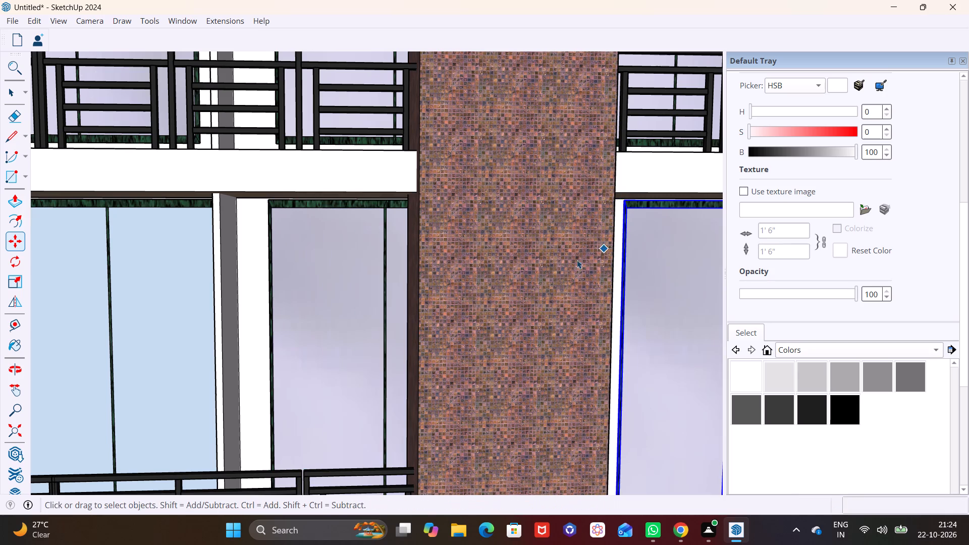
click(547, 268)
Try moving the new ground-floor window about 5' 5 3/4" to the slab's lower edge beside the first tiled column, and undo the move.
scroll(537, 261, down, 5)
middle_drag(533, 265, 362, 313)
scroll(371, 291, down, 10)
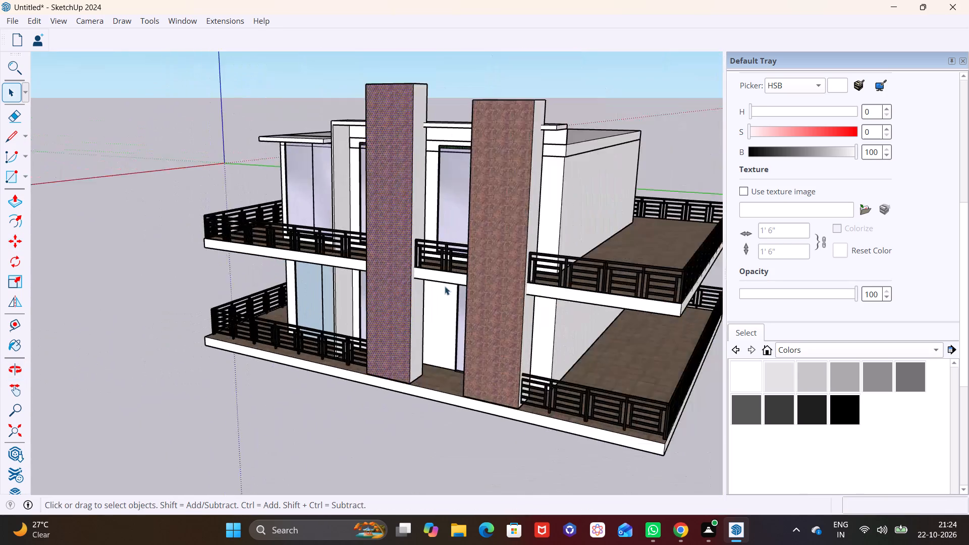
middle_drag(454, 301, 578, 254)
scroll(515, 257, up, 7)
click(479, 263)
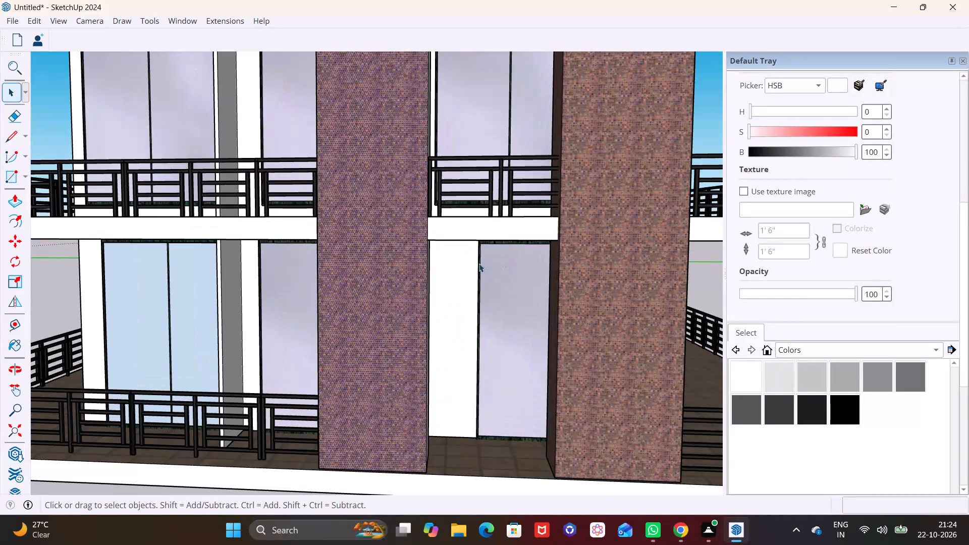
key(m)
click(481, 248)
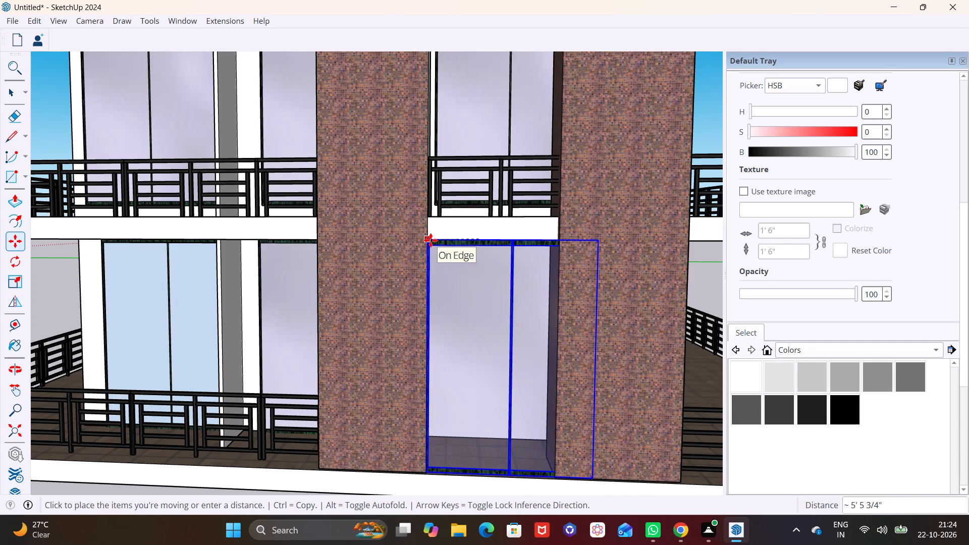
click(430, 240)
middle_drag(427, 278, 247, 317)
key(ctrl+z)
Shift the new ground-floor window between the columns by about 9/16" against the wall.
middle_drag(364, 288, 297, 290)
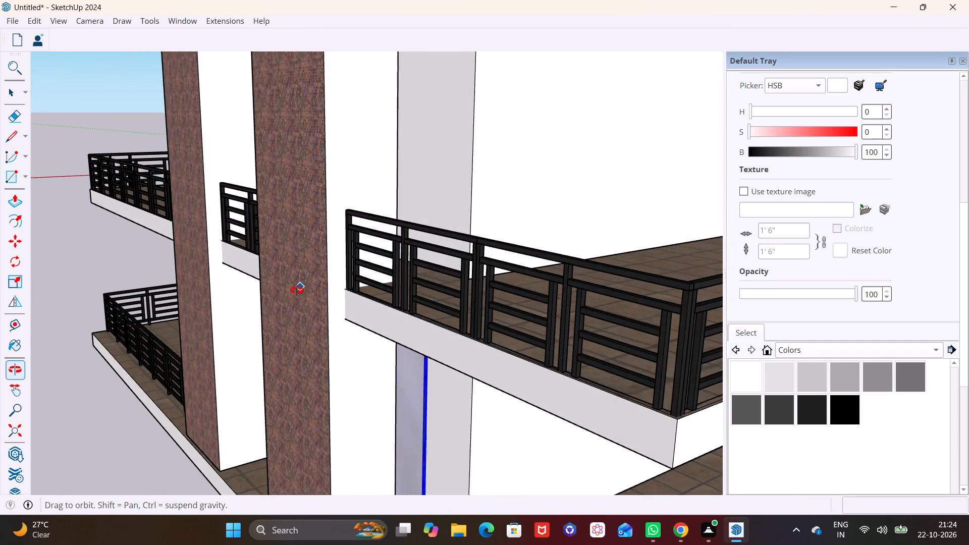
middle_drag(297, 290, 295, 290)
scroll(324, 330, up, 5)
middle_drag(421, 365, 358, 288)
middle_drag(361, 298, 343, 200)
scroll(343, 255, up, 1)
middle_drag(346, 282, 346, 291)
key(m)
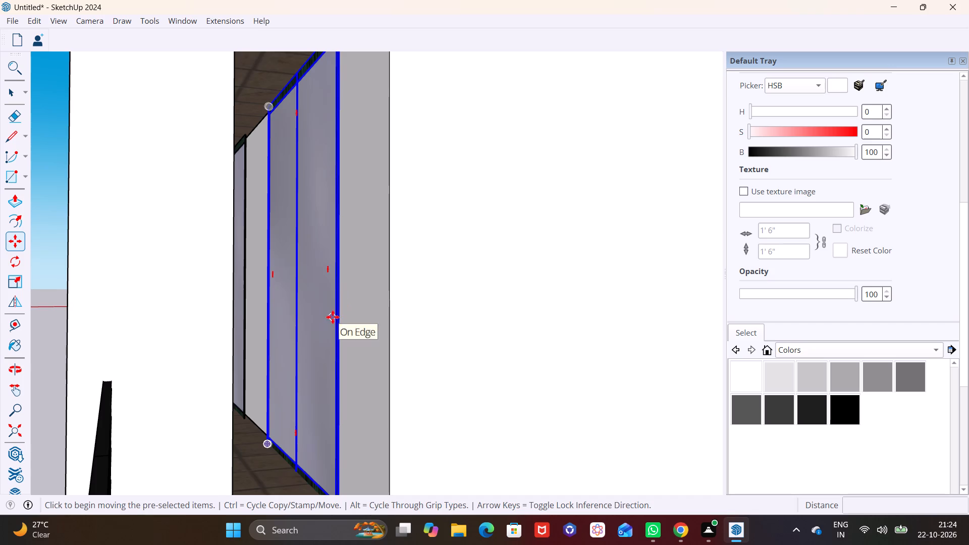
click(333, 317)
click(331, 319)
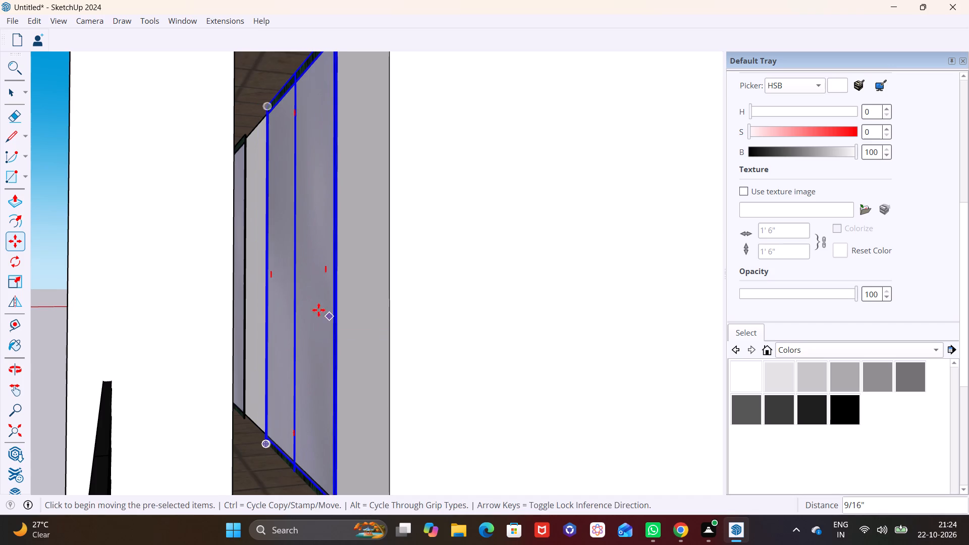
Move the new ground-floor window about 2' 4 13/16" toward the first tiled column, under the upper-floor window between the columns.
middle_drag(315, 301, 568, 344)
scroll(448, 305, down, 7)
shift+middle_drag(400, 300, 424, 225)
middle_drag(437, 276, 451, 300)
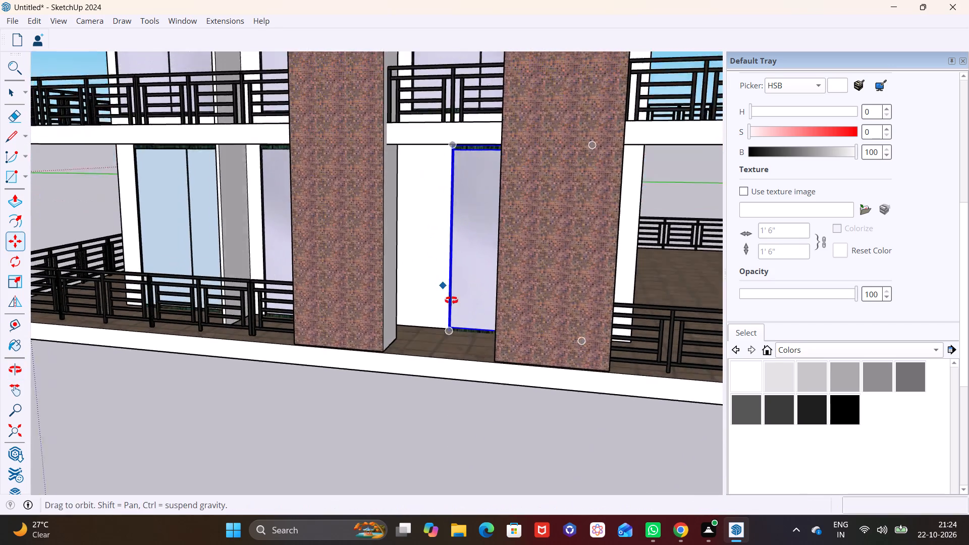
middle_drag(451, 300, 486, 365)
scroll(479, 367, up, 4)
key(m)
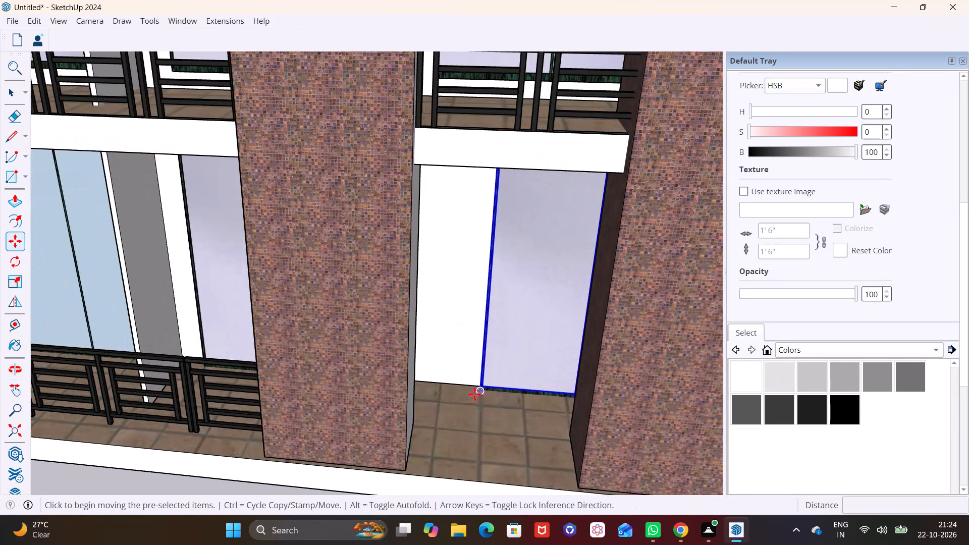
click(485, 386)
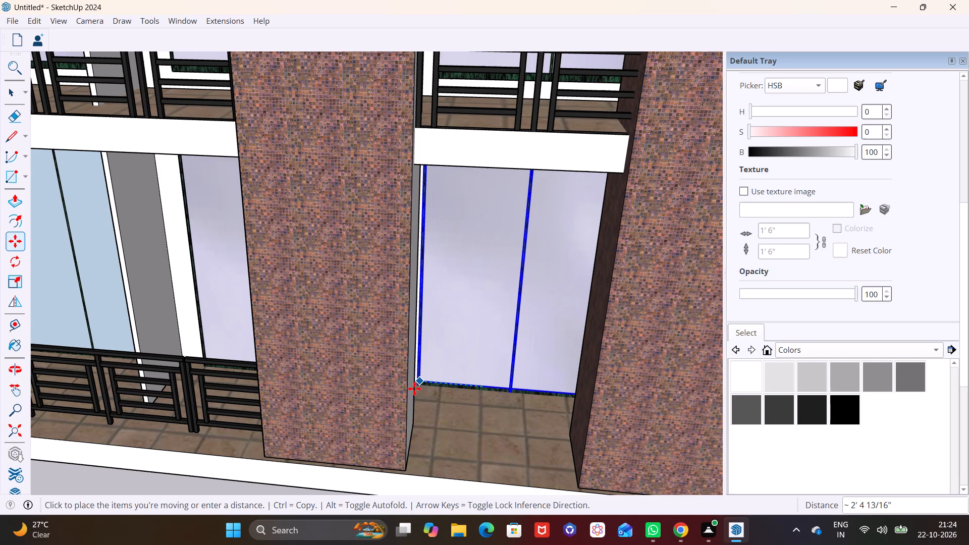
click(414, 389)
key(space)
click(436, 417)
Examine the front facade and the side wall's four-bay window from several angles.
scroll(436, 414, down, 11)
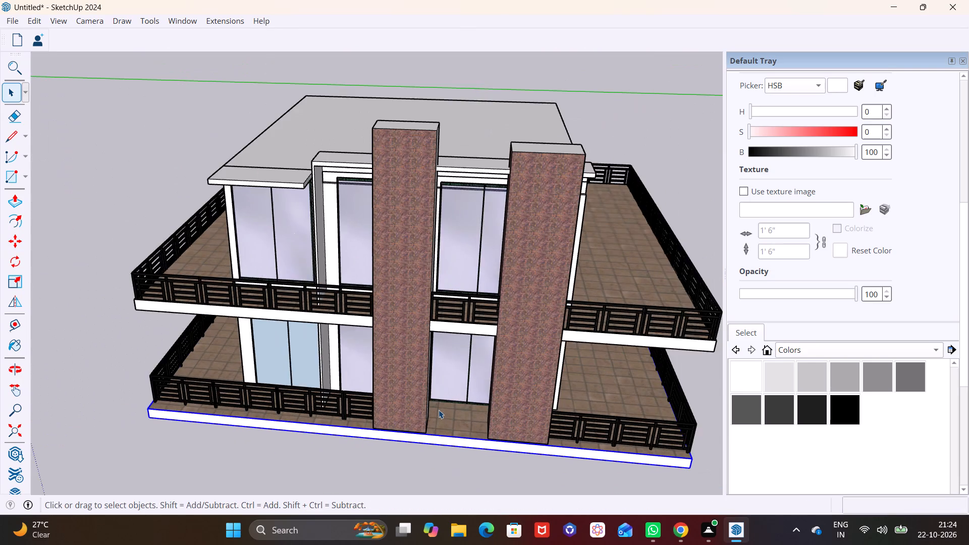
click(379, 456)
middle_drag(386, 444, 550, 316)
middle_drag(443, 328, 471, 345)
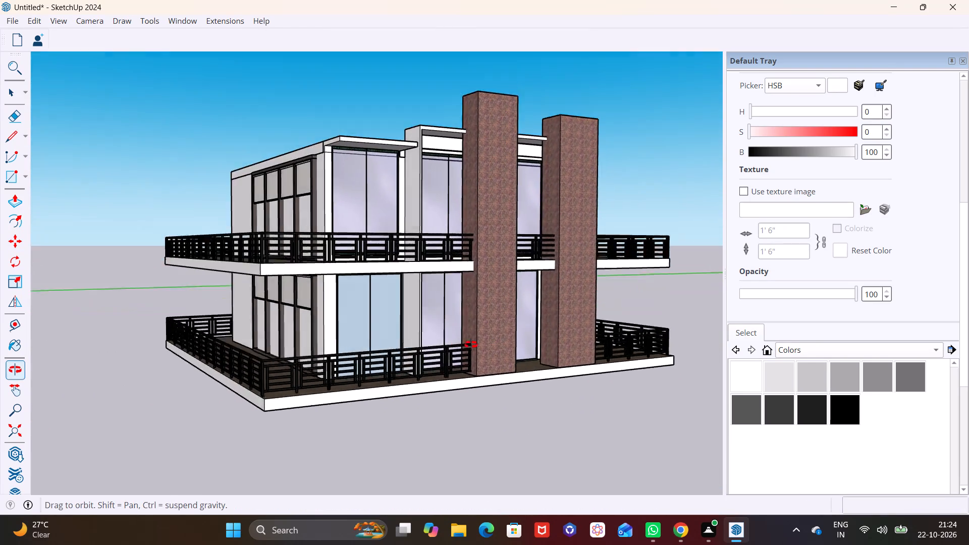
middle_drag(471, 345, 592, 353)
scroll(388, 321, up, 5)
click(372, 317)
scroll(372, 315, down, 2)
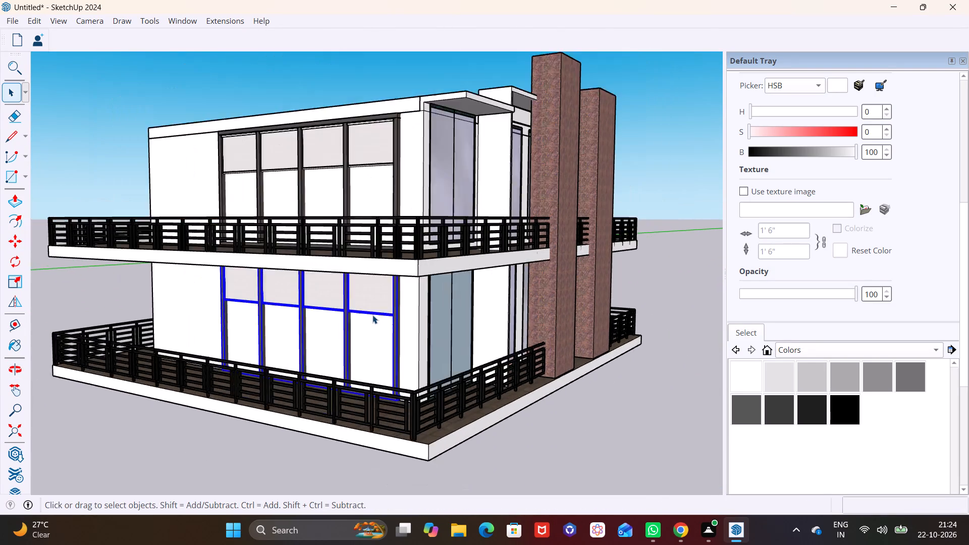
scroll(372, 315, down, 4)
shift+middle_drag(372, 313, 110, 314)
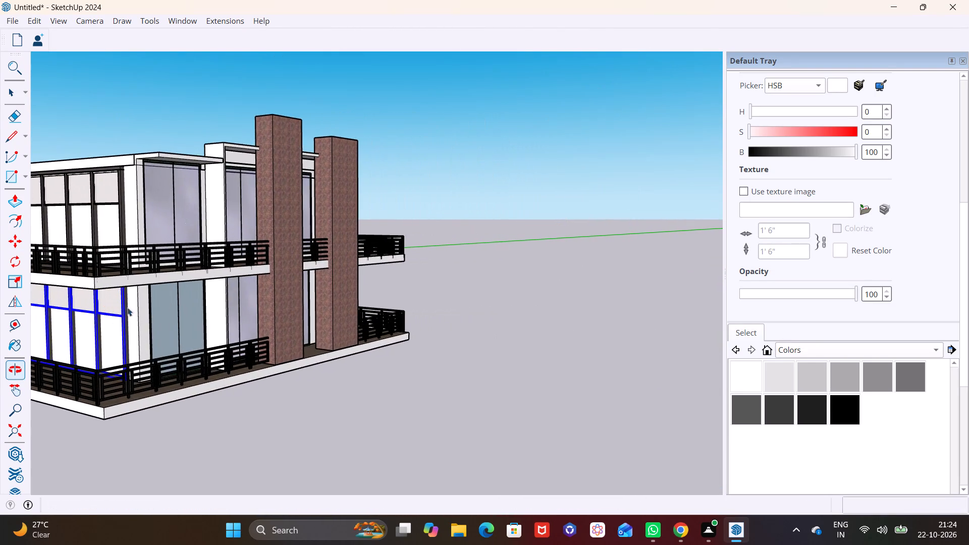
Draw a rectangle about 5' 5 1/8" by 3 1/8" along the lower edge of the balcony slab face between the tiled columns.
scroll(237, 291, up, 5)
middle_drag(273, 288, 91, 316)
scroll(195, 298, up, 3)
shift+middle_drag(205, 272, 143, 310)
scroll(314, 291, up, 3)
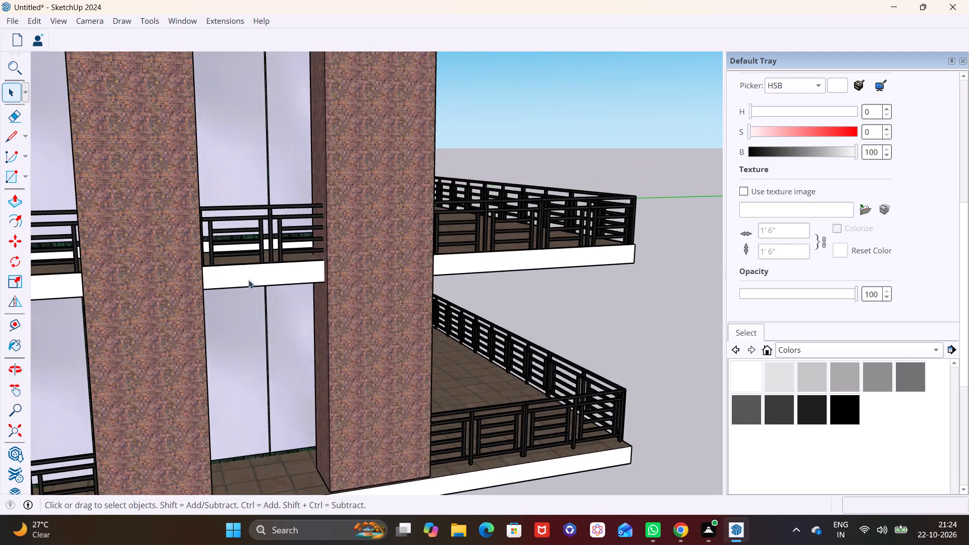
scroll(248, 280, up, 2)
middle_drag(204, 286, 120, 323)
scroll(204, 286, up, 1)
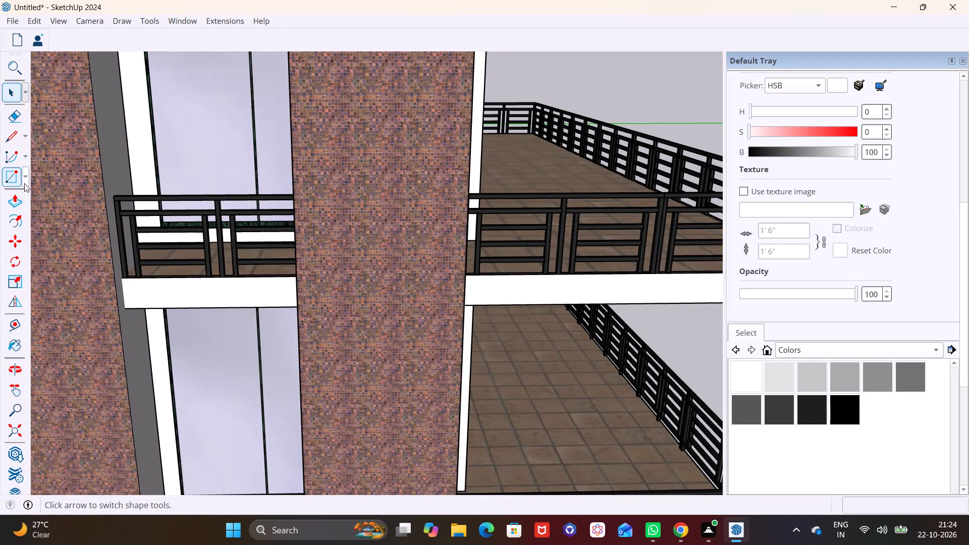
click(24, 183)
click(28, 192)
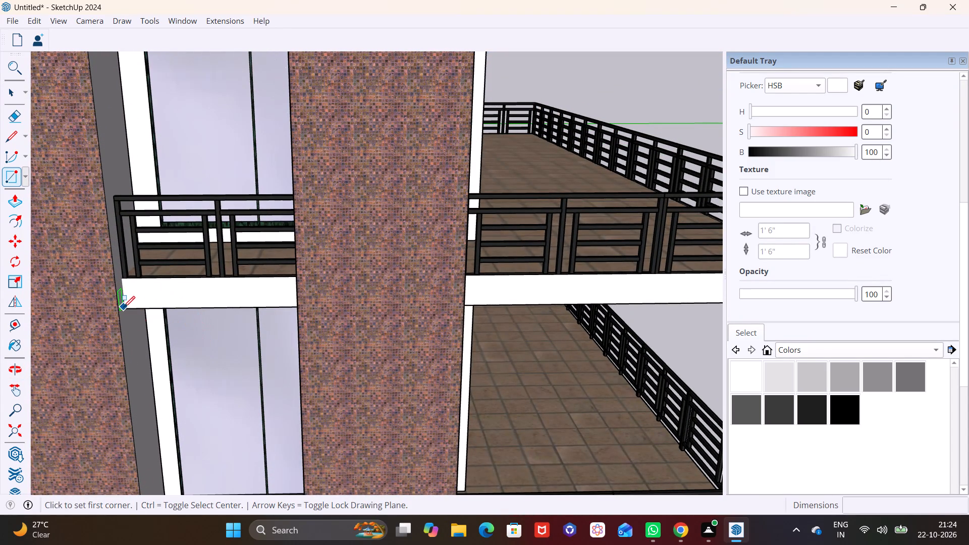
middle_drag(126, 307, 159, 290)
scroll(160, 291, up, 6)
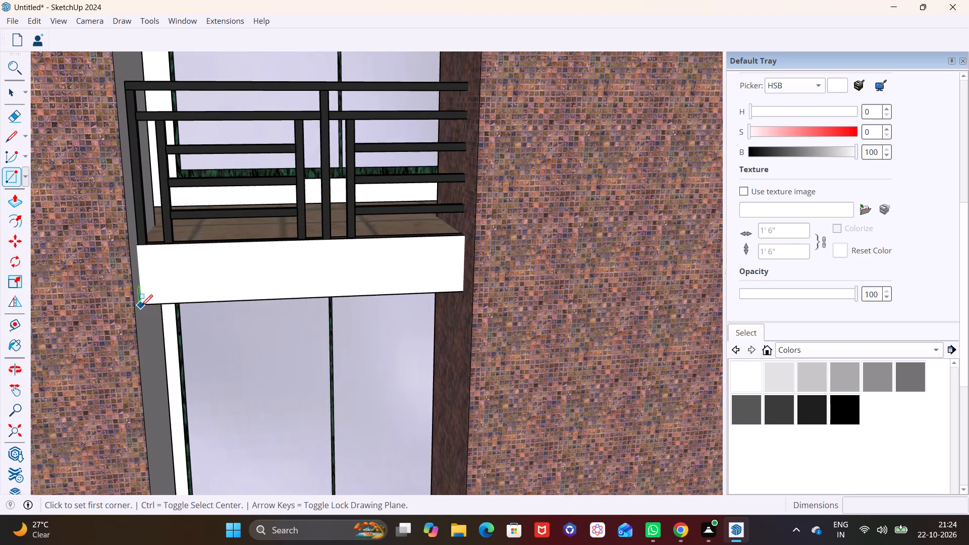
click(141, 306)
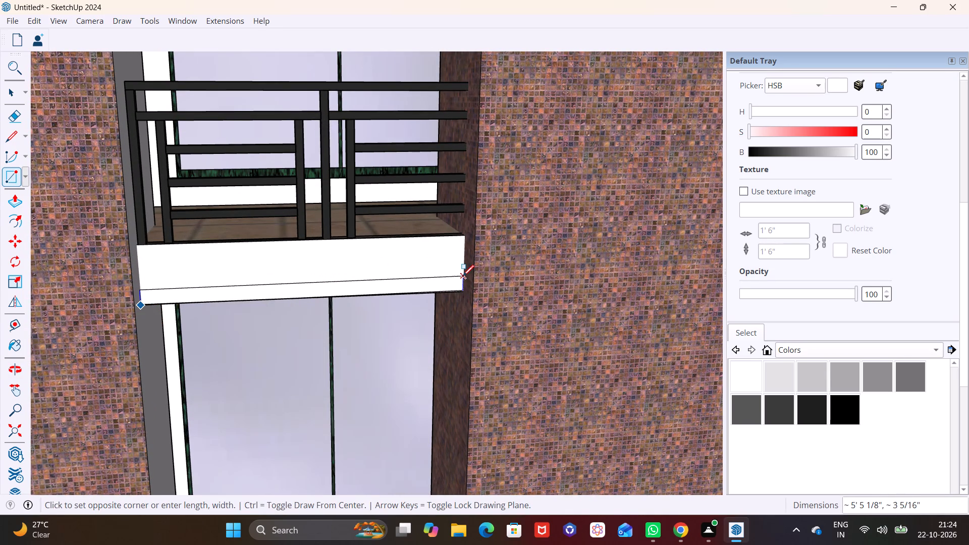
click(463, 276)
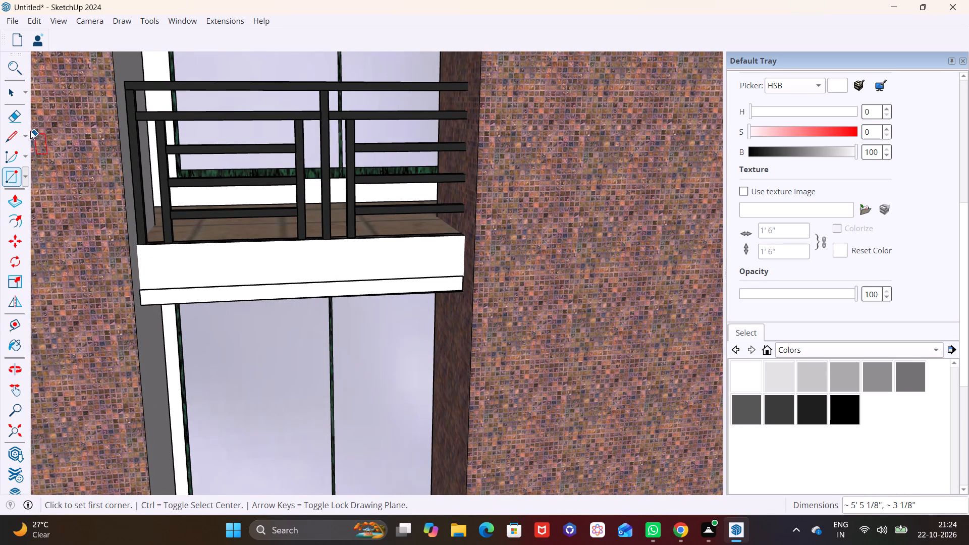
Push/pull the strip on the balcony slab outward about 1' 4 1/8" and another 3' 3 15/16" to form a canopy between the columns.
click(9, 91)
click(184, 294)
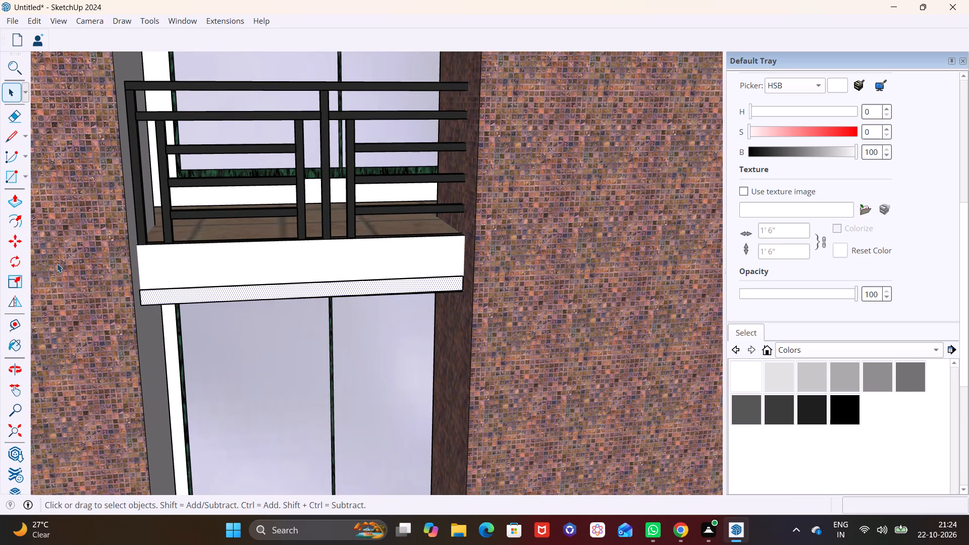
click(14, 202)
scroll(211, 232, up, 1)
middle_drag(214, 231, 205, 376)
click(244, 381)
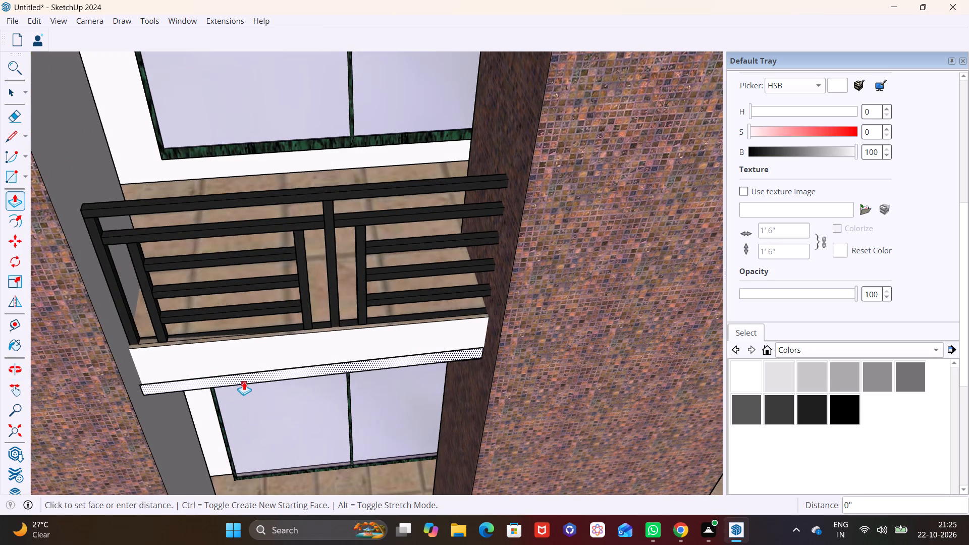
click(275, 455)
scroll(279, 441, down, 10)
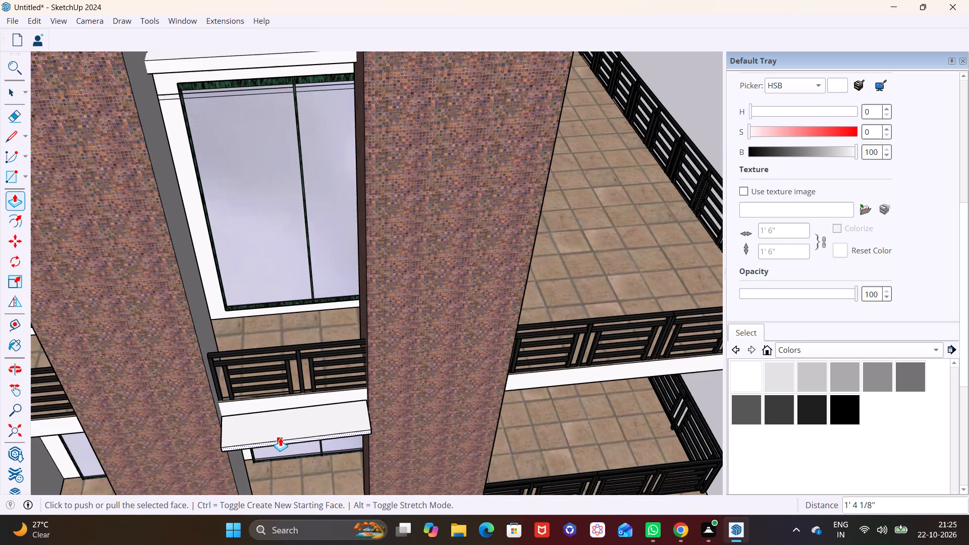
middle_drag(280, 438, 271, 292)
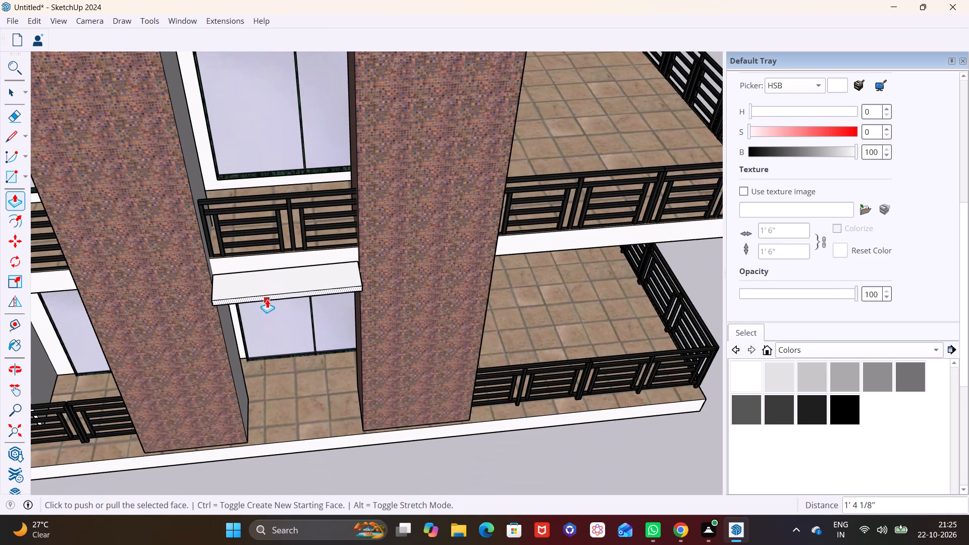
click(267, 299)
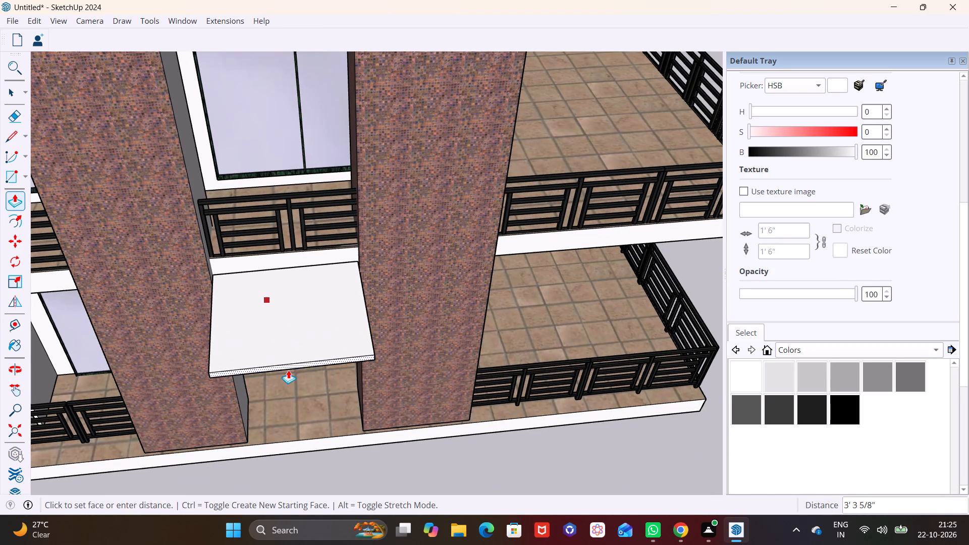
click(289, 371)
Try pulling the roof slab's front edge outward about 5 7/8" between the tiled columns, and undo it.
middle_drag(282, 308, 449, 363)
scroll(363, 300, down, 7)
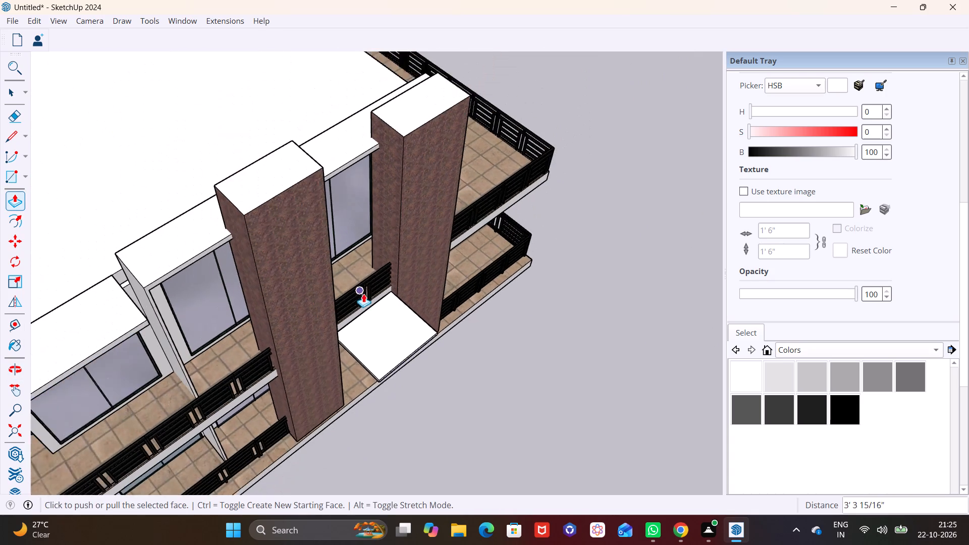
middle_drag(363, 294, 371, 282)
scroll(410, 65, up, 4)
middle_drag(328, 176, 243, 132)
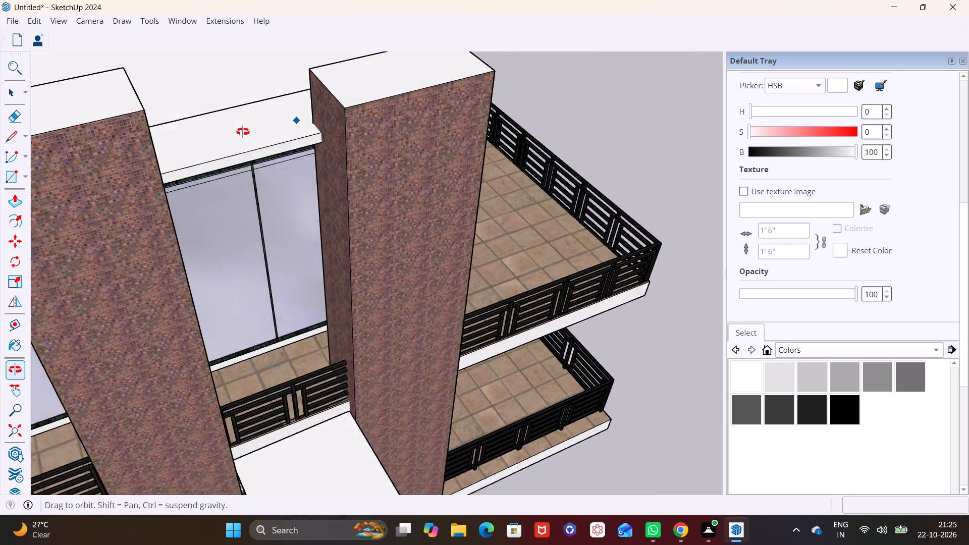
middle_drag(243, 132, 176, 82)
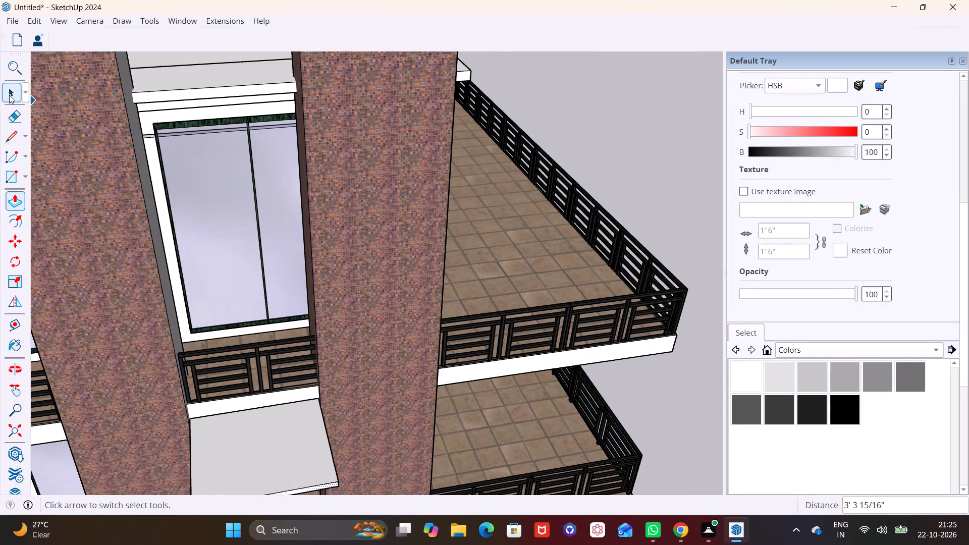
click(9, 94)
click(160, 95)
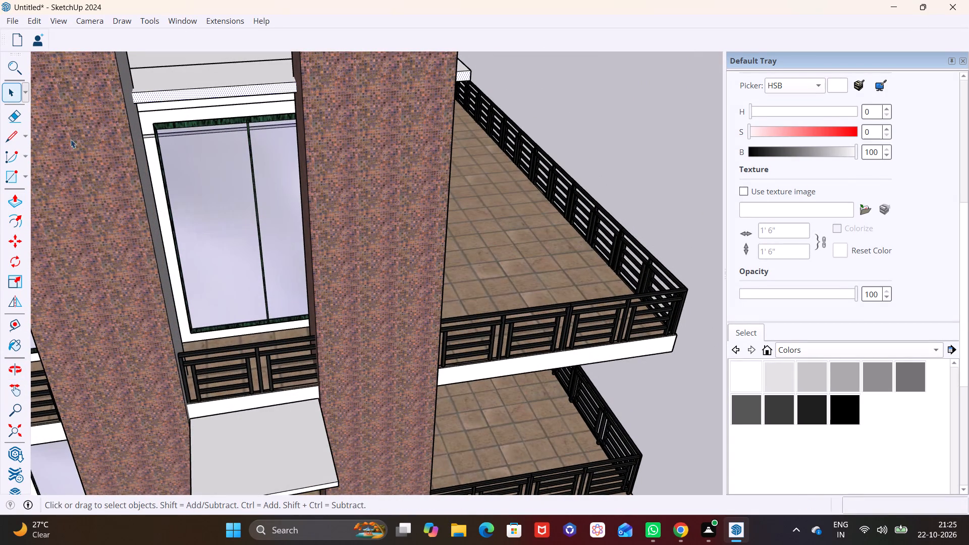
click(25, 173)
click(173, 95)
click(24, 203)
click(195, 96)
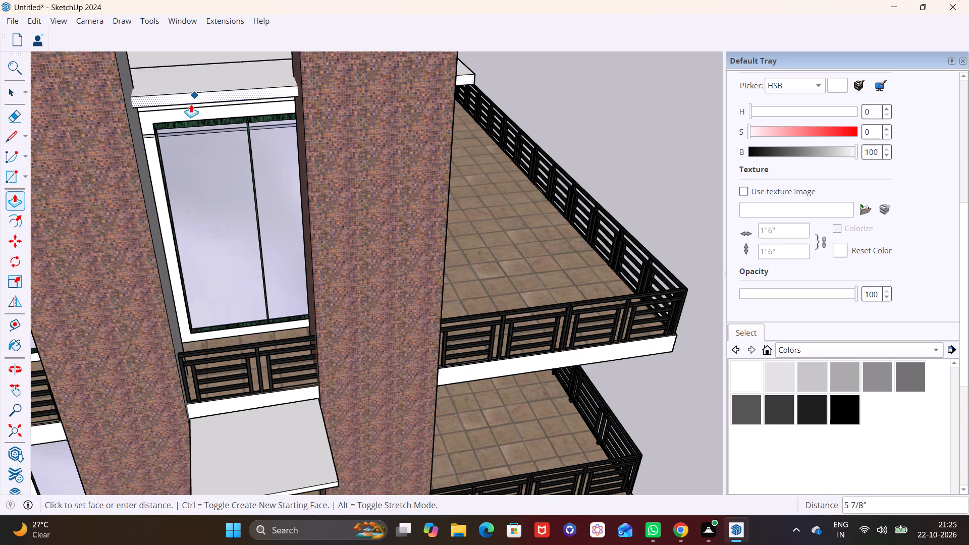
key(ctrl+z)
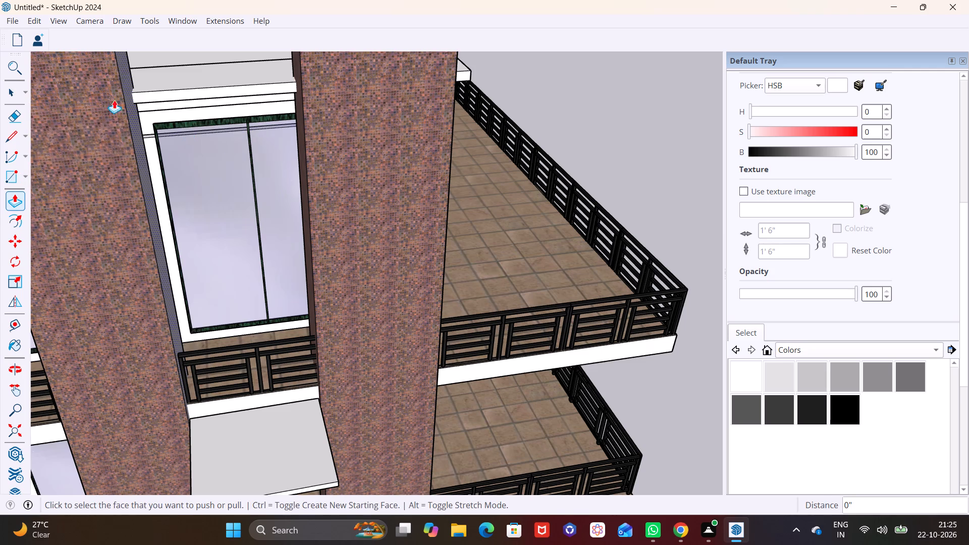
Draw a rectangle about 5' 4 7/8" by 4 3/8" over the roof slab's front edge between the tiled columns.
click(24, 176)
click(28, 191)
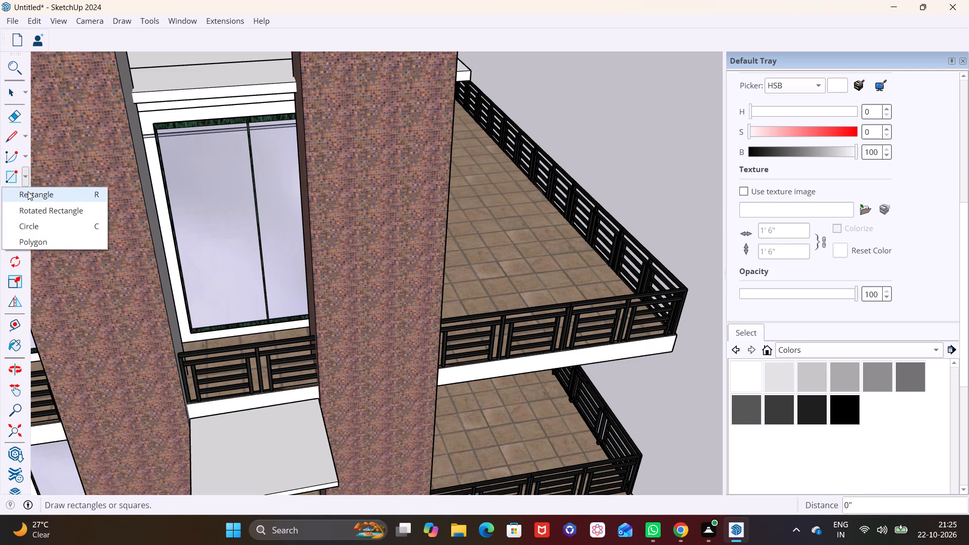
middle_drag(234, 107, 234, 88)
scroll(234, 107, up, 1)
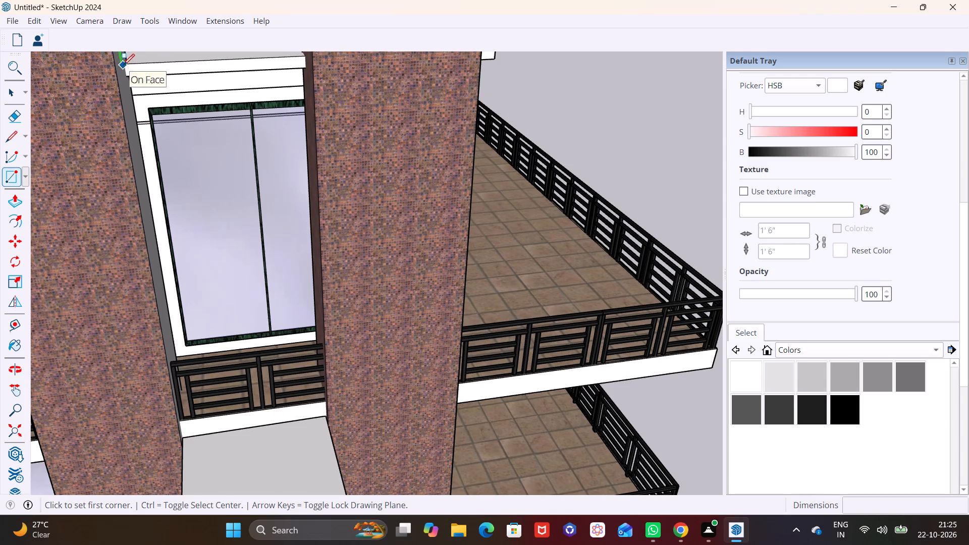
scroll(129, 65, up, 7)
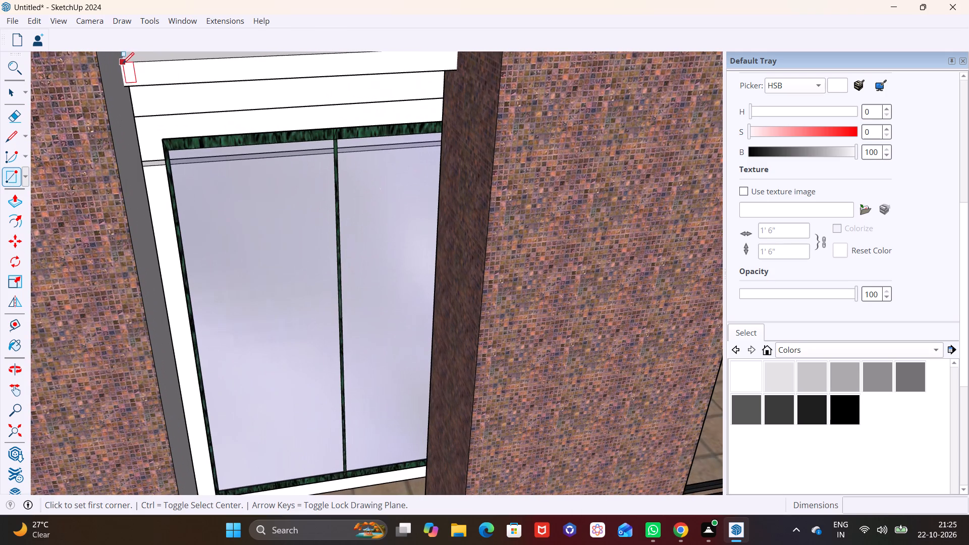
click(122, 60)
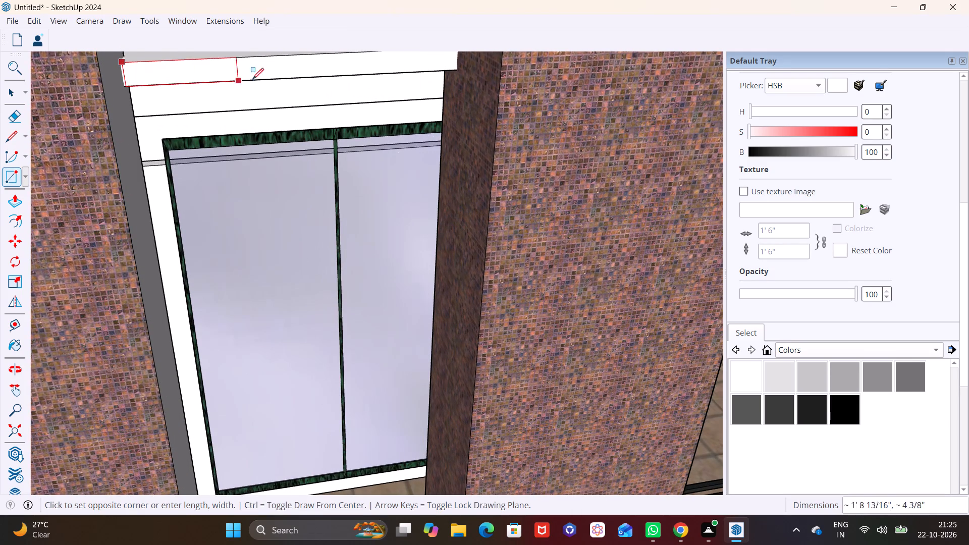
scroll(268, 80, down, 4)
click(416, 75)
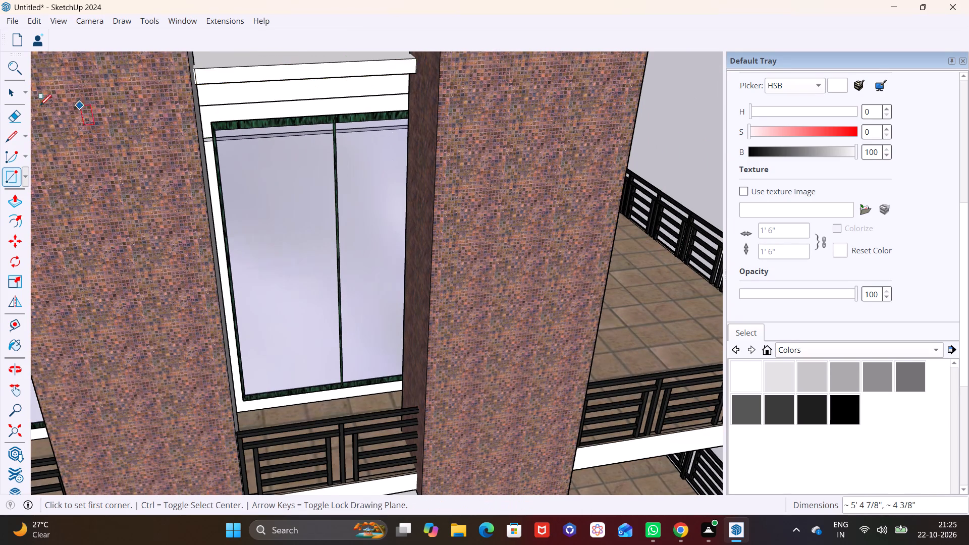
Push/pull the new roof-edge rectangle outward about 7' 3/4" to form an upper canopy between the columns.
click(9, 94)
click(217, 76)
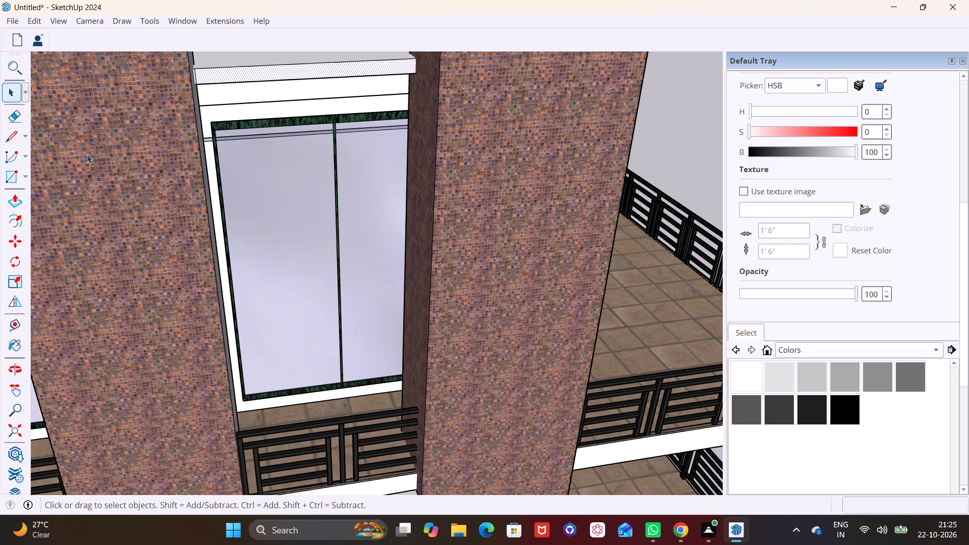
drag(10, 202, 16, 195)
click(254, 72)
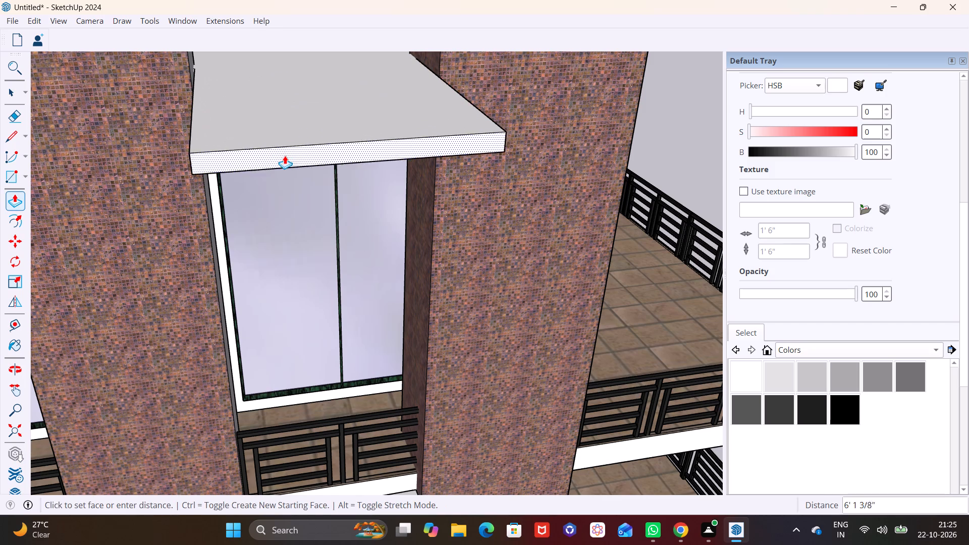
click(287, 174)
Examine the upper and lower canopies between the tiled columns against the whole front facade.
scroll(290, 163, down, 8)
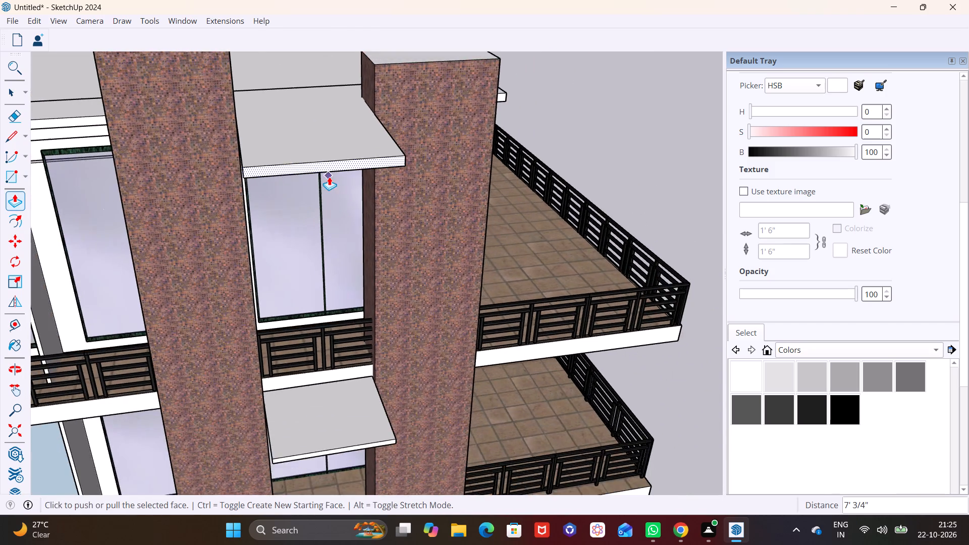
middle_drag(329, 177, 346, 102)
scroll(340, 143, down, 11)
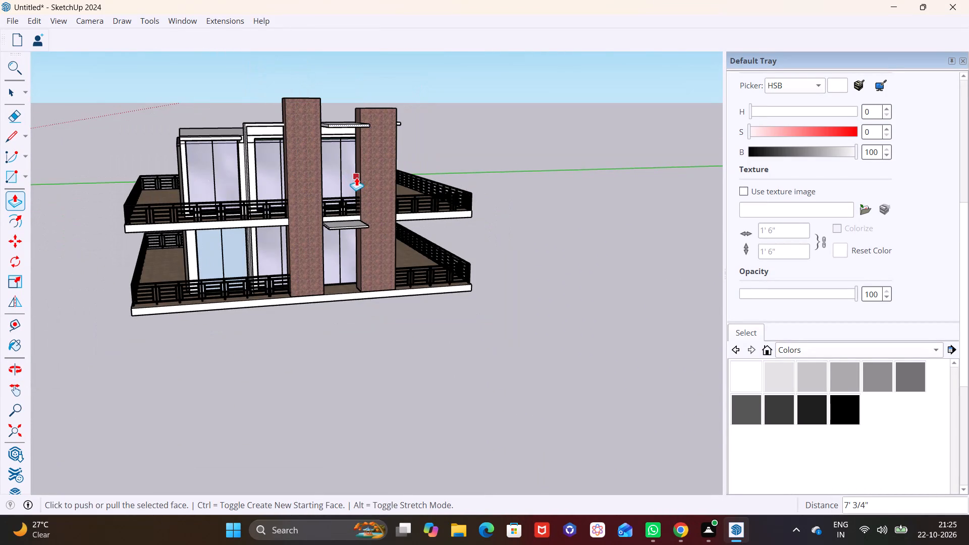
scroll(356, 173, down, 3)
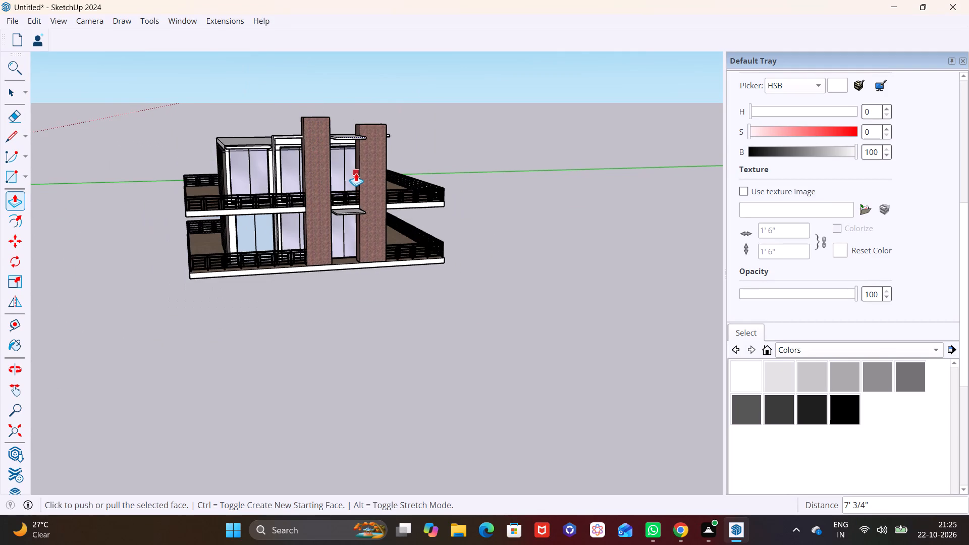
scroll(360, 194, up, 7)
middle_drag(313, 204, 375, 168)
scroll(357, 170, up, 1)
shift+middle_drag(356, 170, 323, 237)
middle_drag(256, 330, 231, 340)
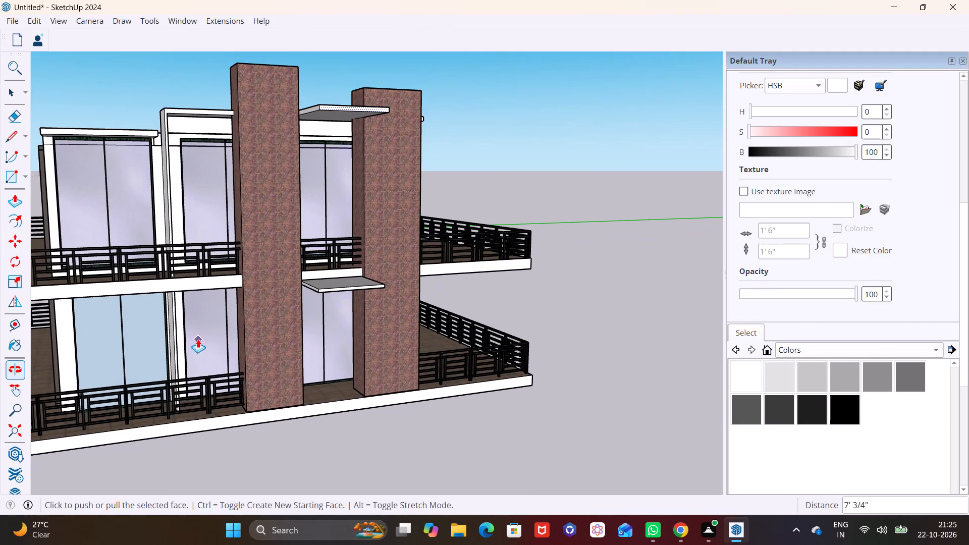
Draw a rectangle about 3' 2 7/16" by 10 7/16" on the first tiled column's front face at upper-floor window height.
click(23, 174)
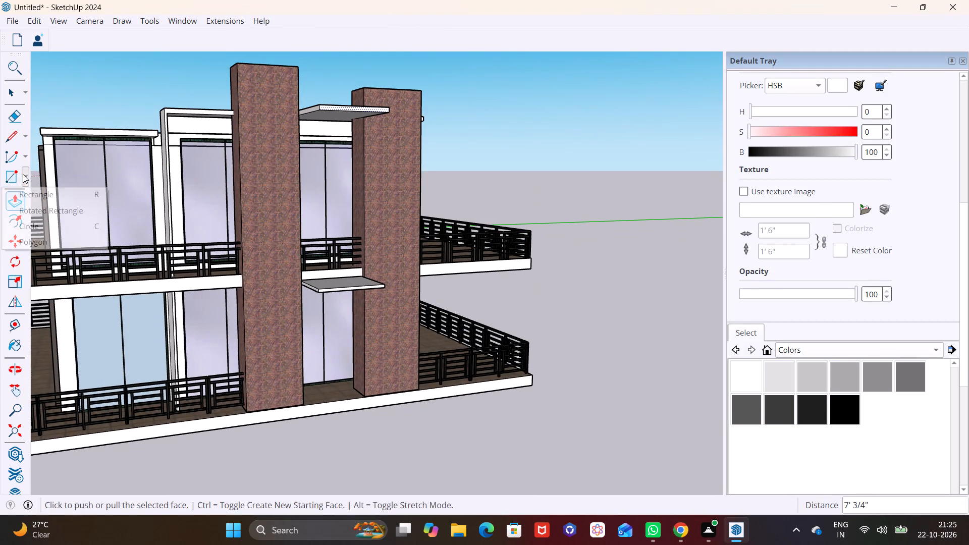
click(29, 191)
middle_drag(226, 172, 218, 184)
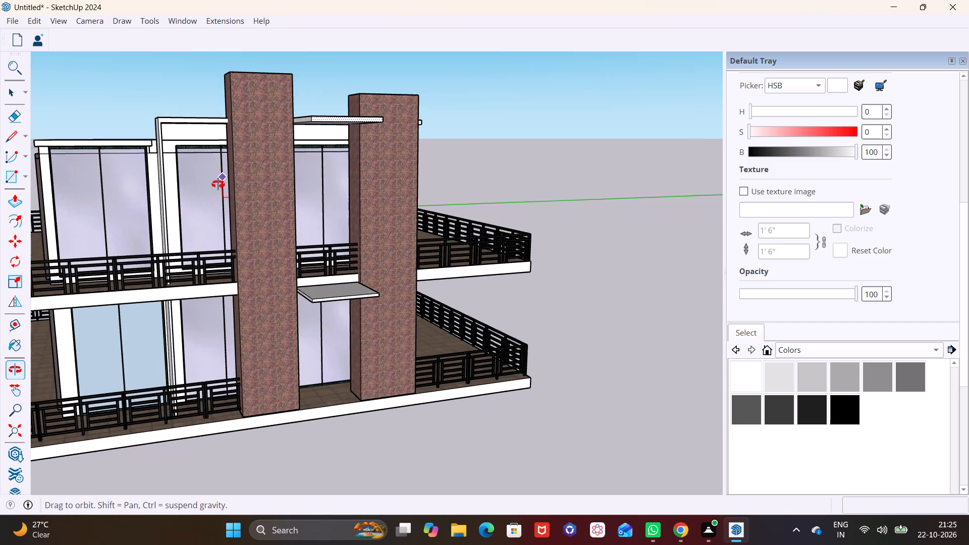
middle_drag(218, 184, 207, 187)
scroll(233, 204, up, 5)
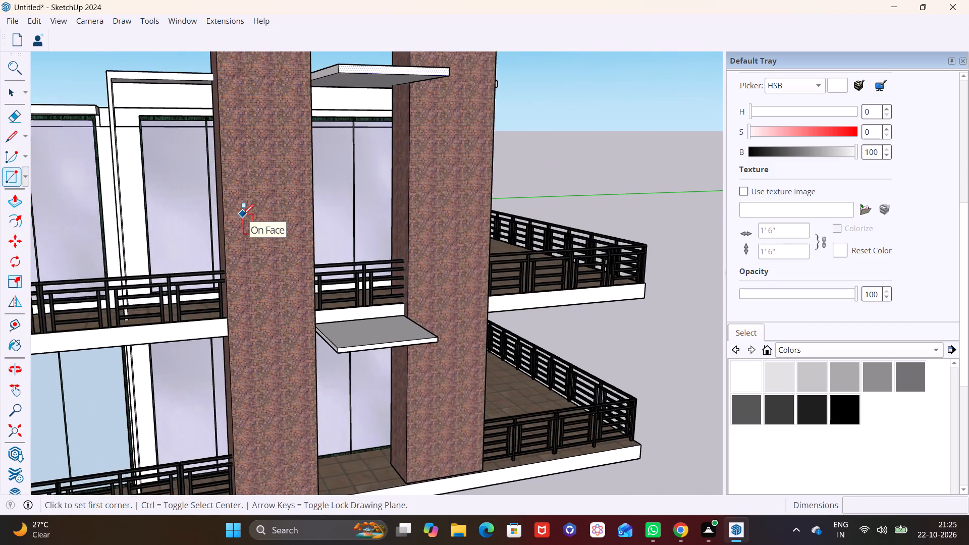
scroll(243, 215, up, 1)
click(238, 193)
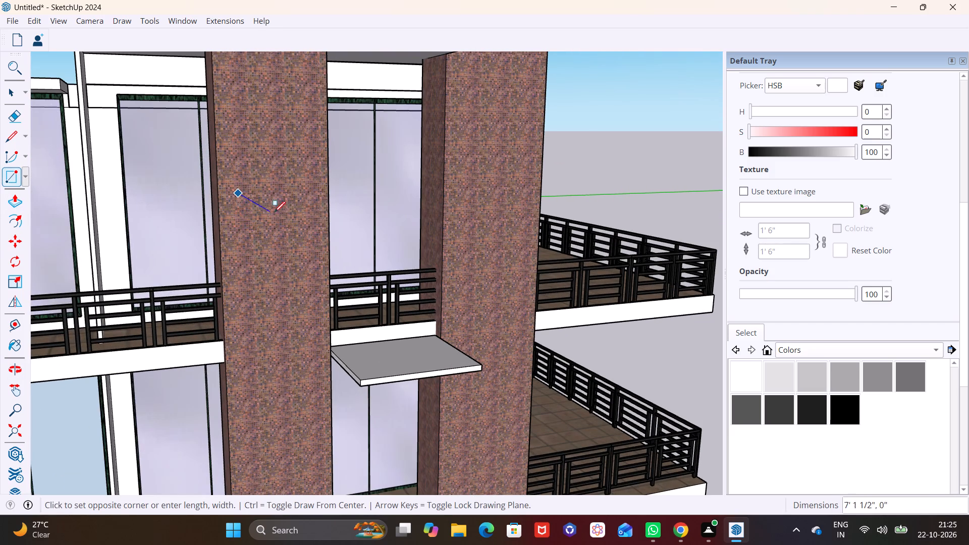
click(314, 212)
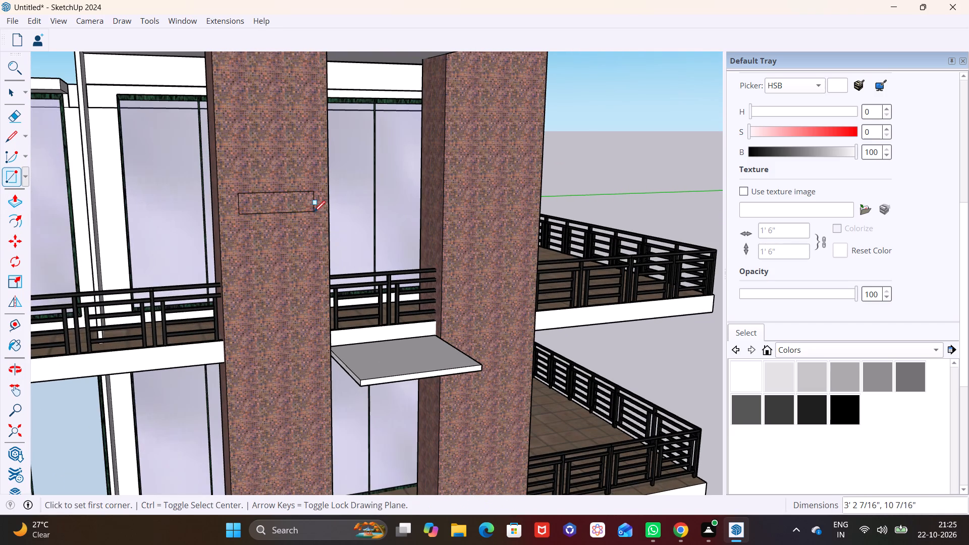
click(15, 96)
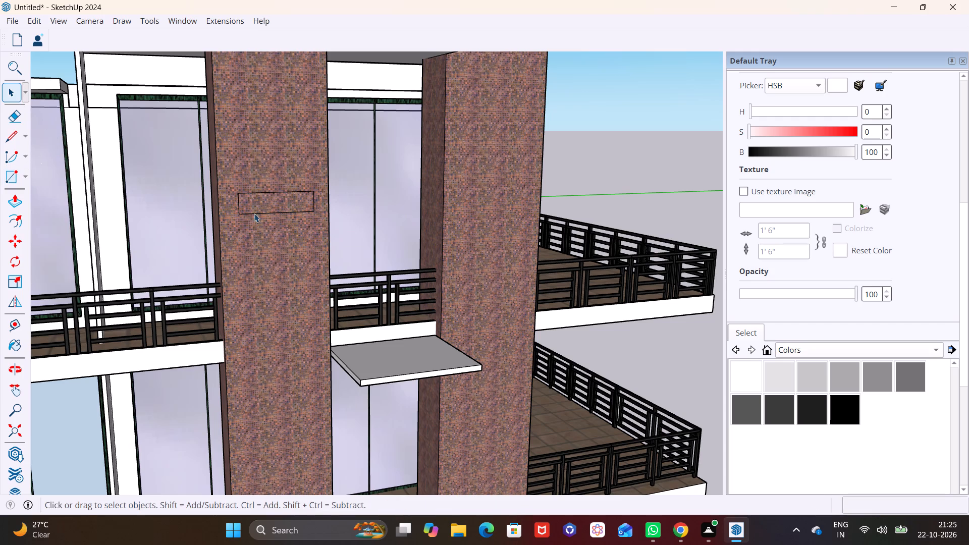
Make a group from the new rectangle on the first tiled column's front face.
double_click(252, 207)
right_click(252, 207)
click(294, 331)
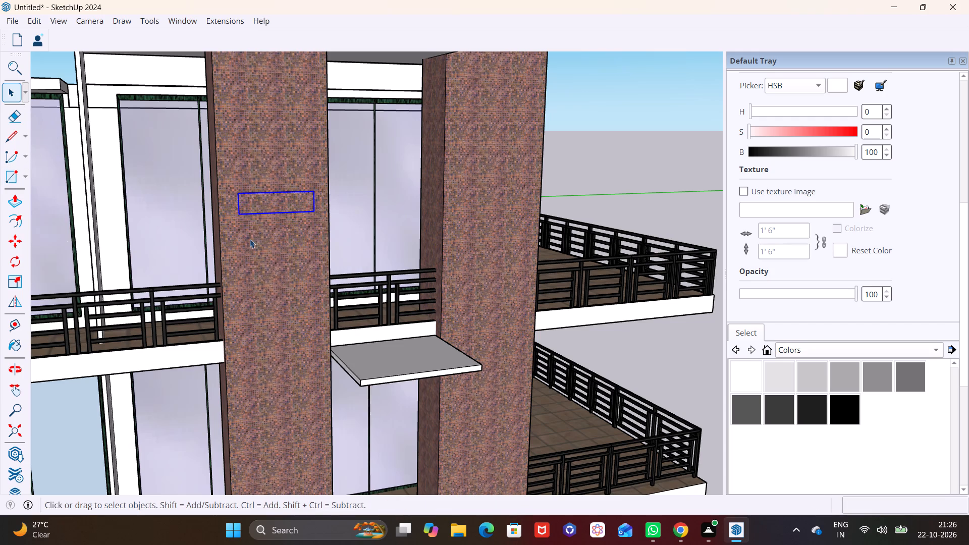
Inside the group, push/pull the rectangle outward about 2' 1/4", and push its front back about 1' 1 11/16" to form a block.
triple_click(254, 202)
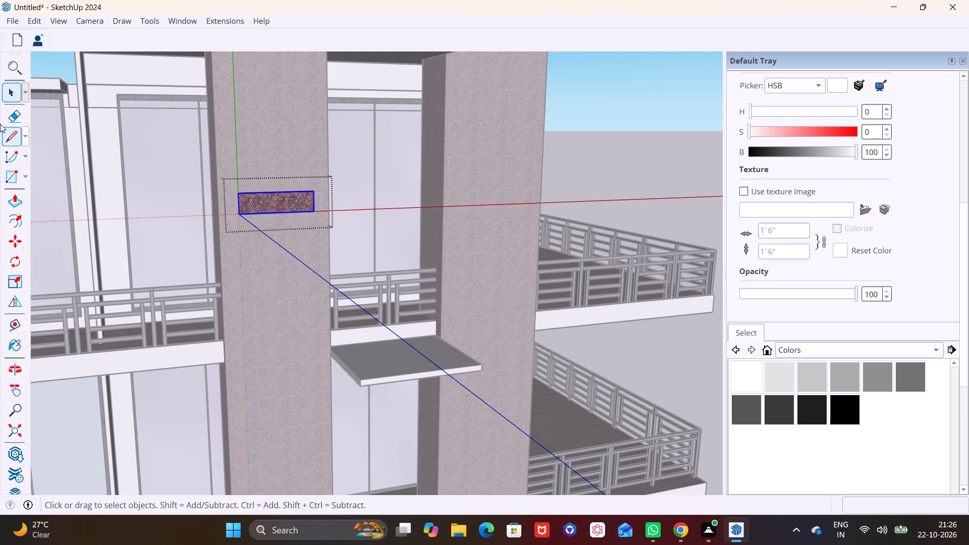
click(13, 196)
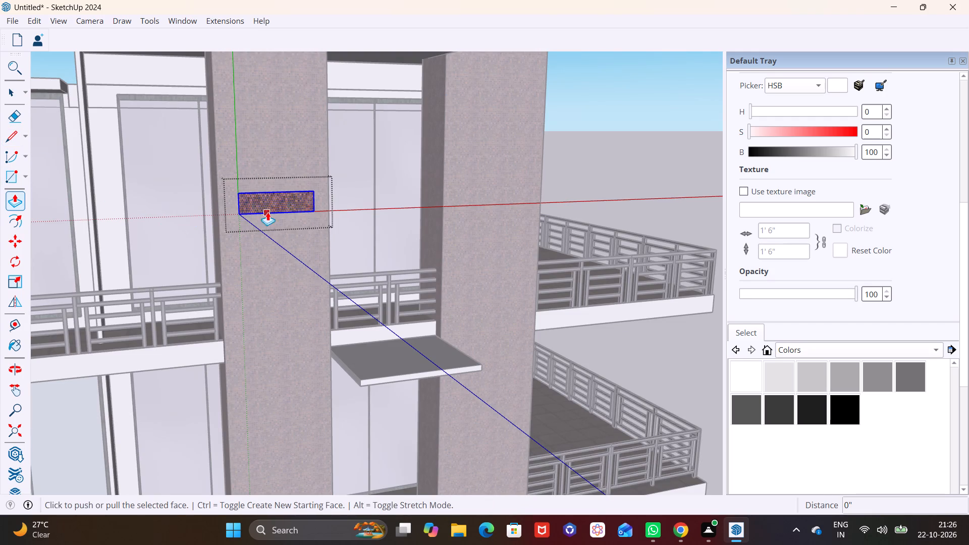
click(264, 206)
click(272, 213)
middle_drag(316, 251, 424, 234)
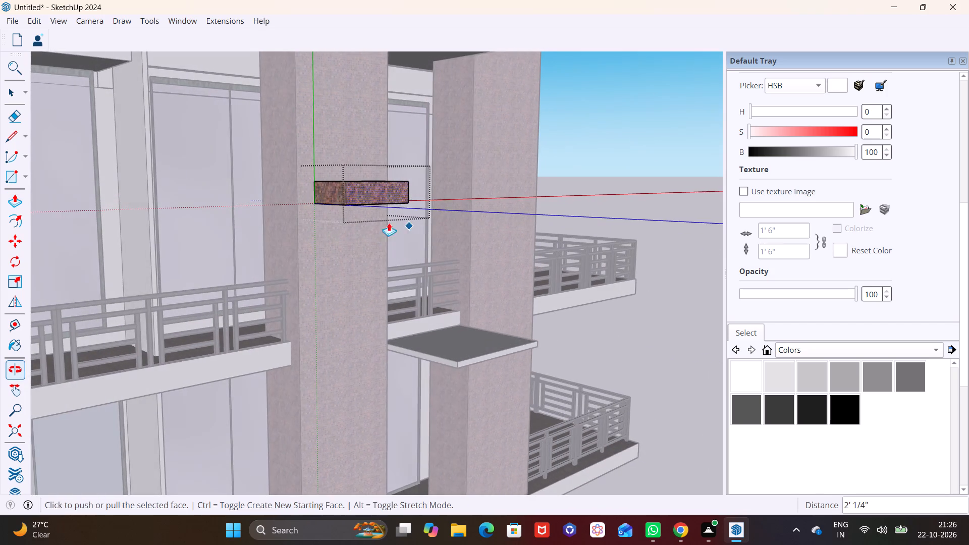
scroll(346, 215, up, 5)
click(365, 177)
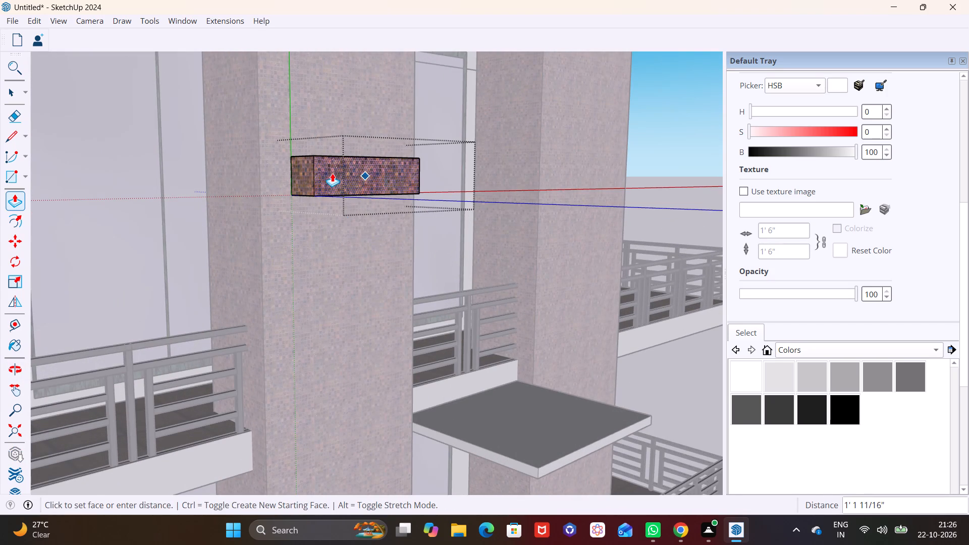
click(332, 173)
Lengthen the projecting block at both ends with Push/Pull, by about 3 7/8" at one end and 3 11/16" at the other.
click(12, 95)
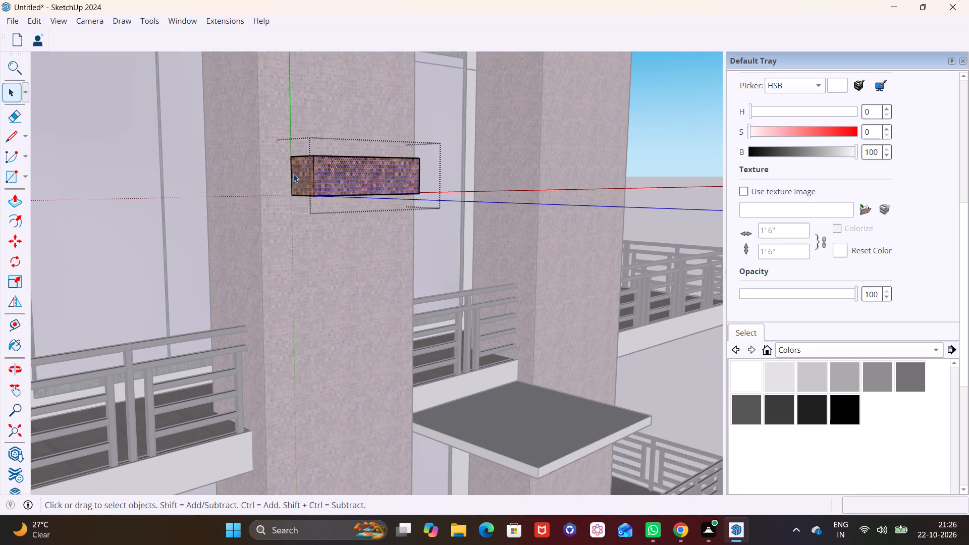
click(298, 173)
click(5, 199)
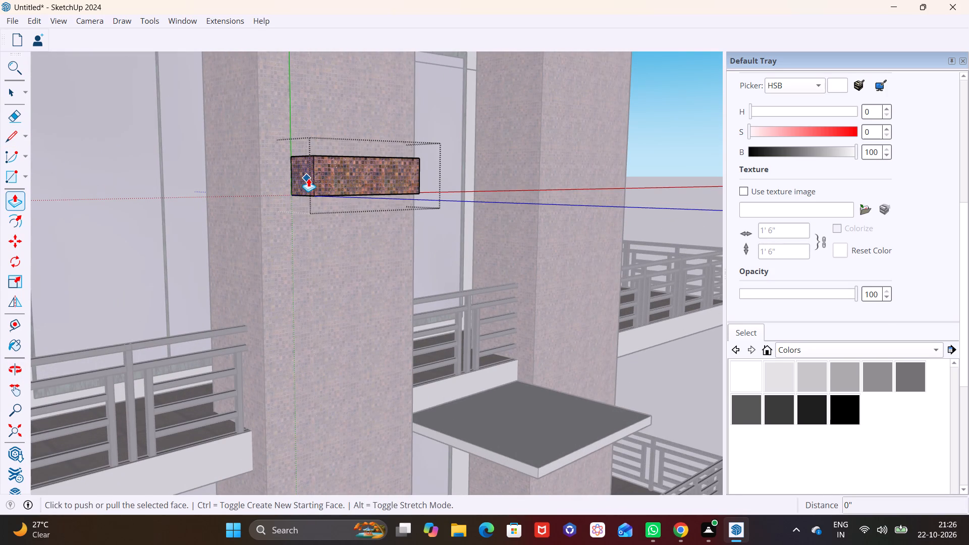
click(304, 178)
click(292, 177)
middle_drag(363, 179, 331, 190)
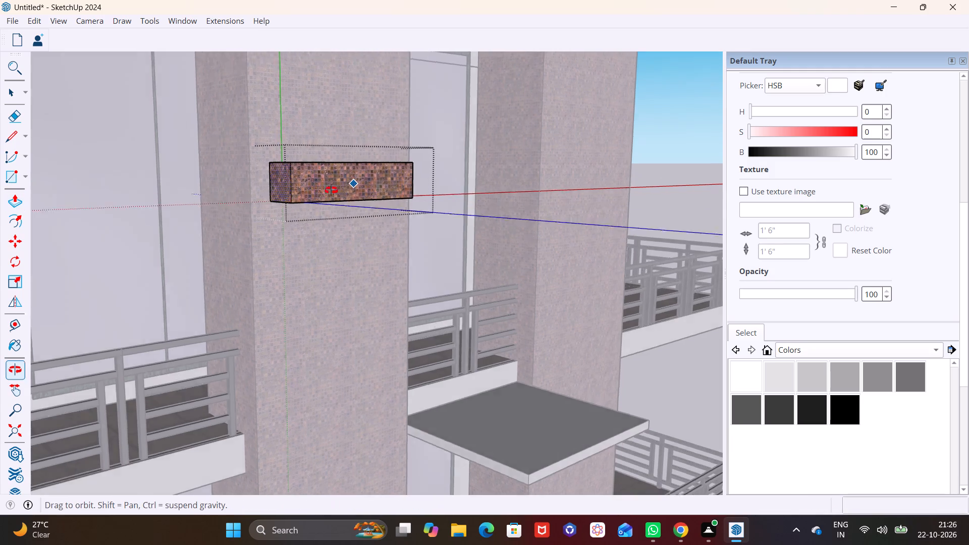
middle_drag(331, 190, 34, 209)
scroll(175, 197, up, 4)
click(8, 96)
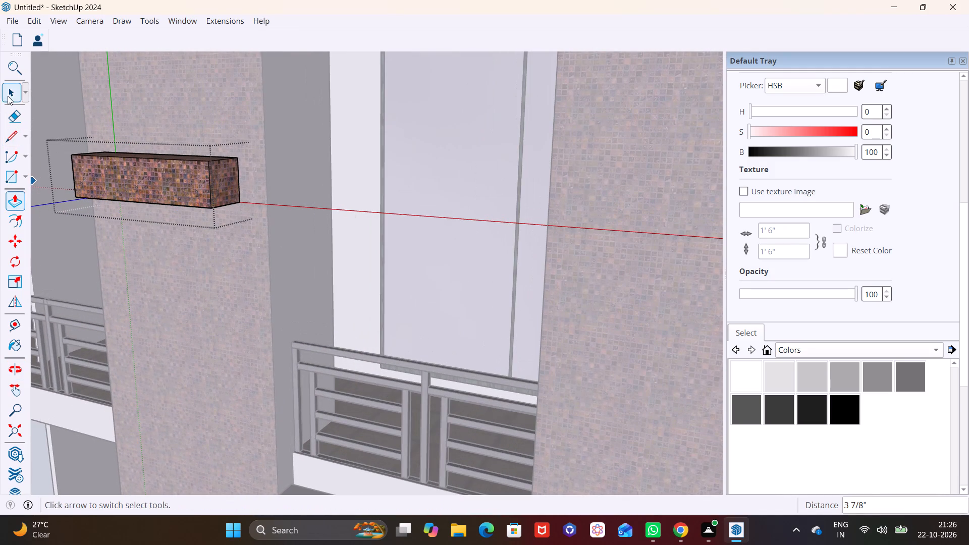
click(220, 186)
click(10, 194)
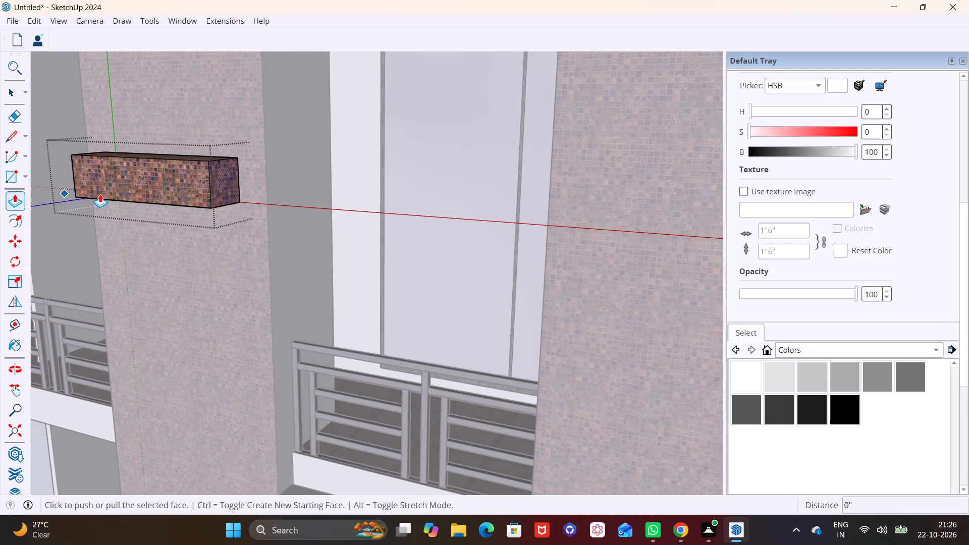
click(226, 192)
click(239, 192)
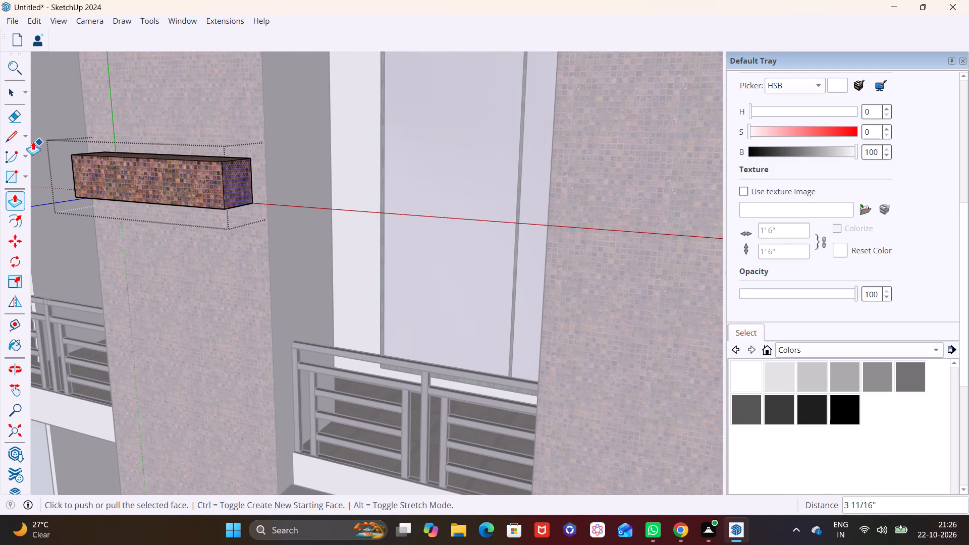
Push the block's front face back toward the column by about 1 1/2".
click(7, 90)
click(156, 185)
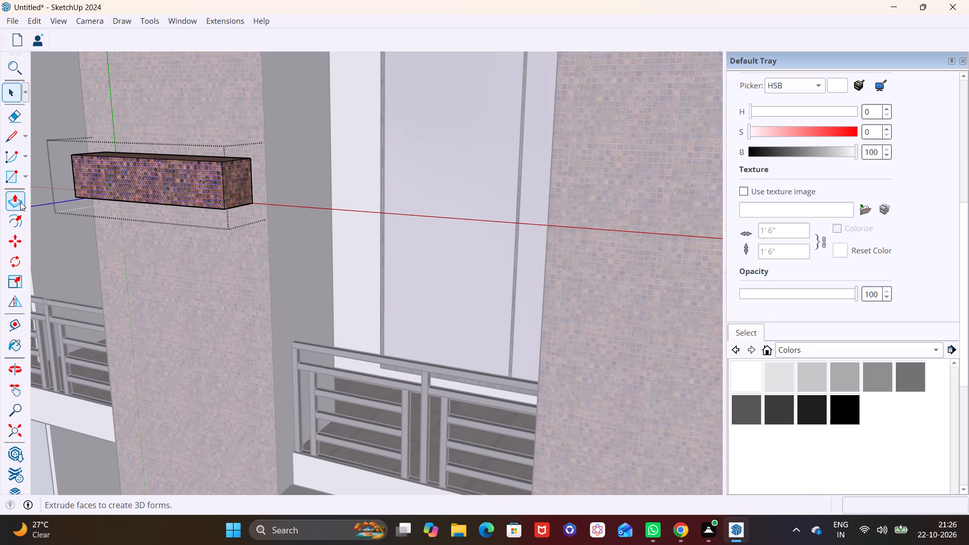
click(16, 200)
click(146, 190)
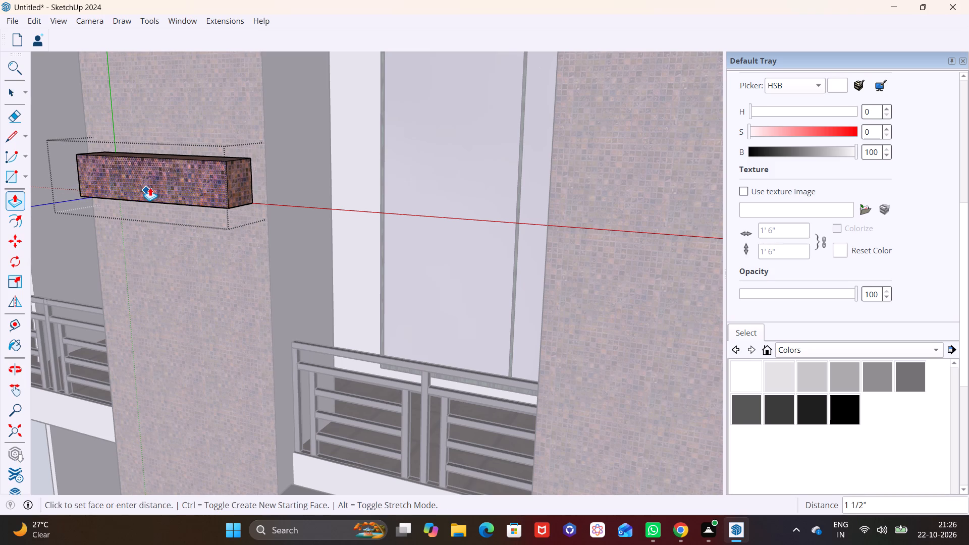
click(150, 187)
middle_drag(204, 194, 118, 283)
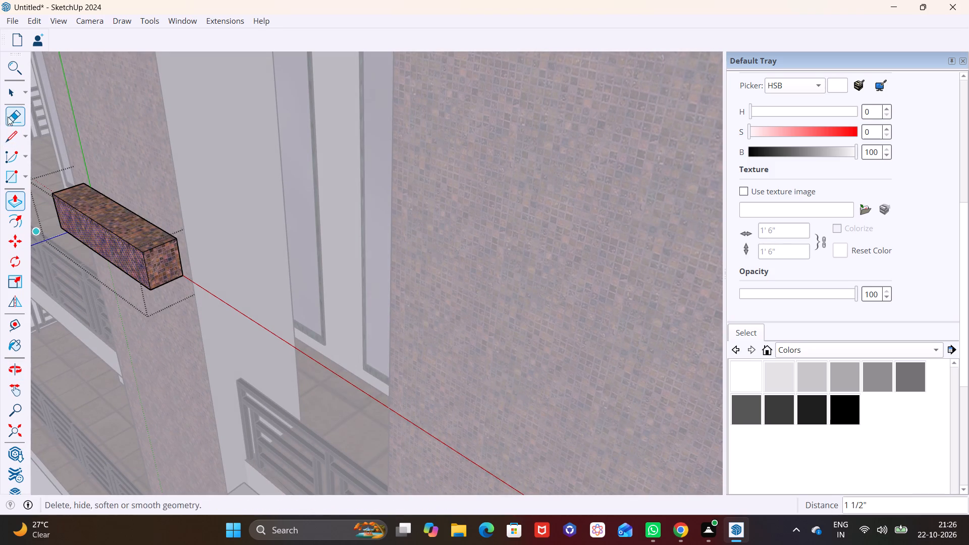
Push the block's top face down about 5 3/8" to make it a slimmer ledge, and close the group.
click(10, 97)
click(143, 232)
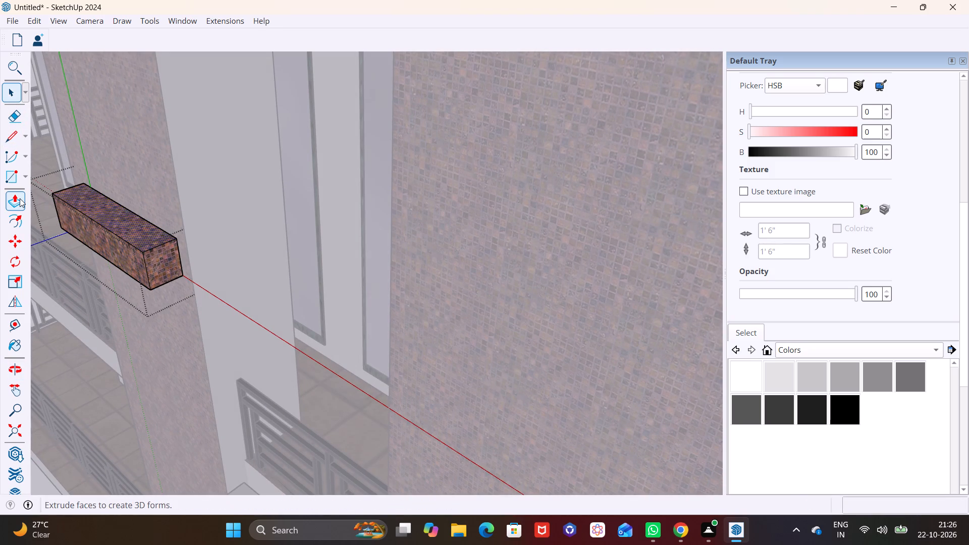
click(20, 198)
click(118, 224)
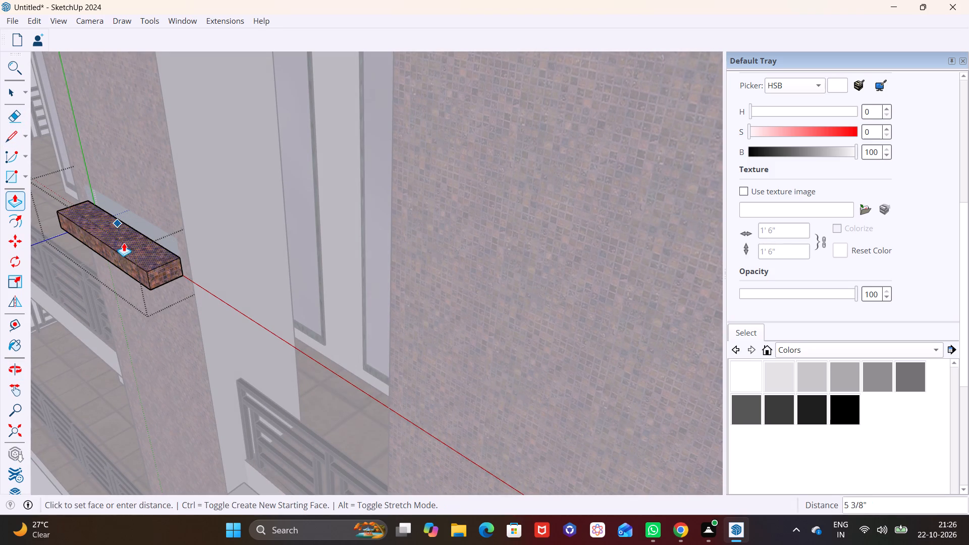
click(124, 243)
middle_drag(131, 289, 228, 196)
scroll(257, 197, down, 11)
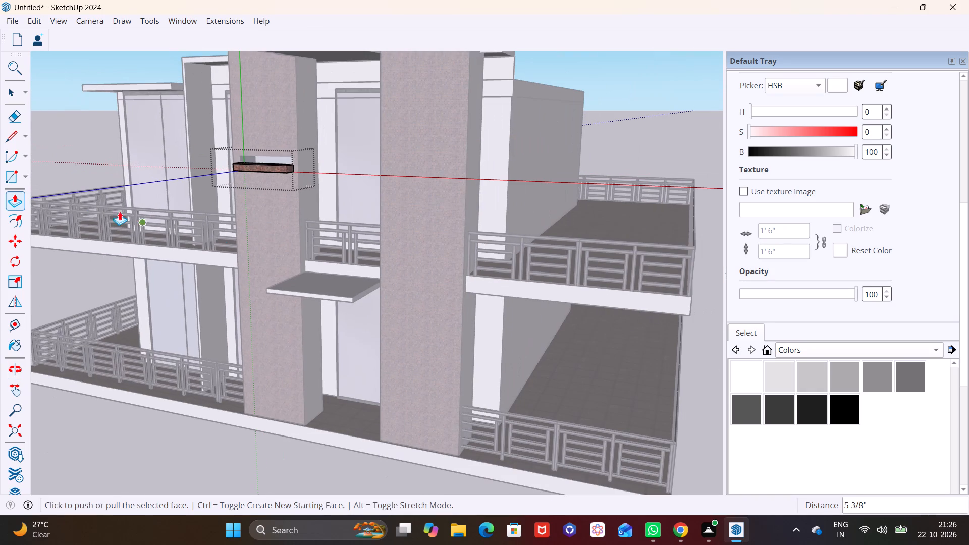
click(13, 91)
click(109, 431)
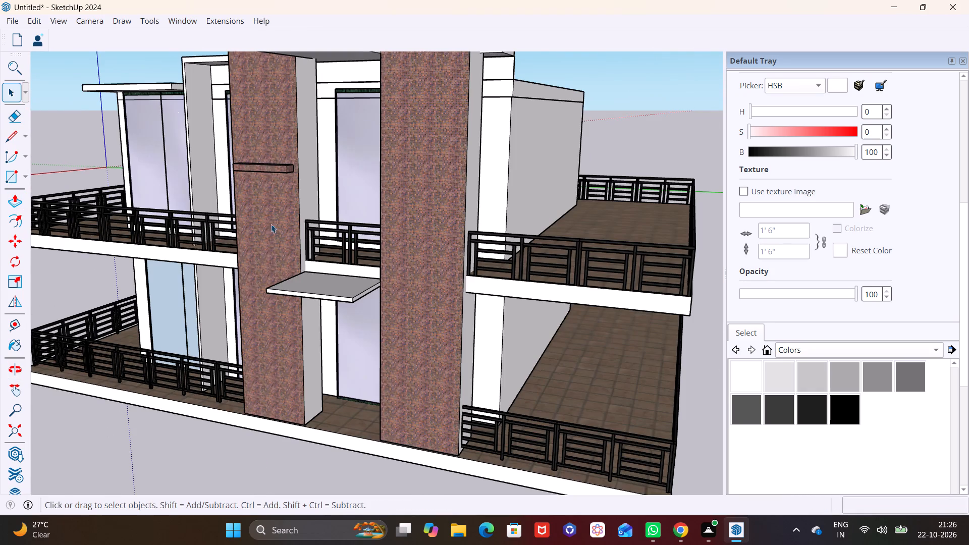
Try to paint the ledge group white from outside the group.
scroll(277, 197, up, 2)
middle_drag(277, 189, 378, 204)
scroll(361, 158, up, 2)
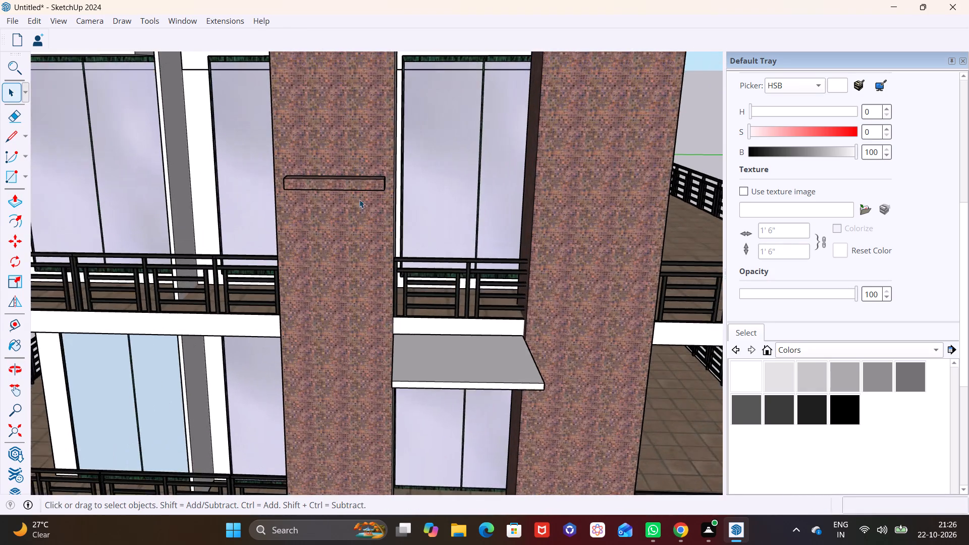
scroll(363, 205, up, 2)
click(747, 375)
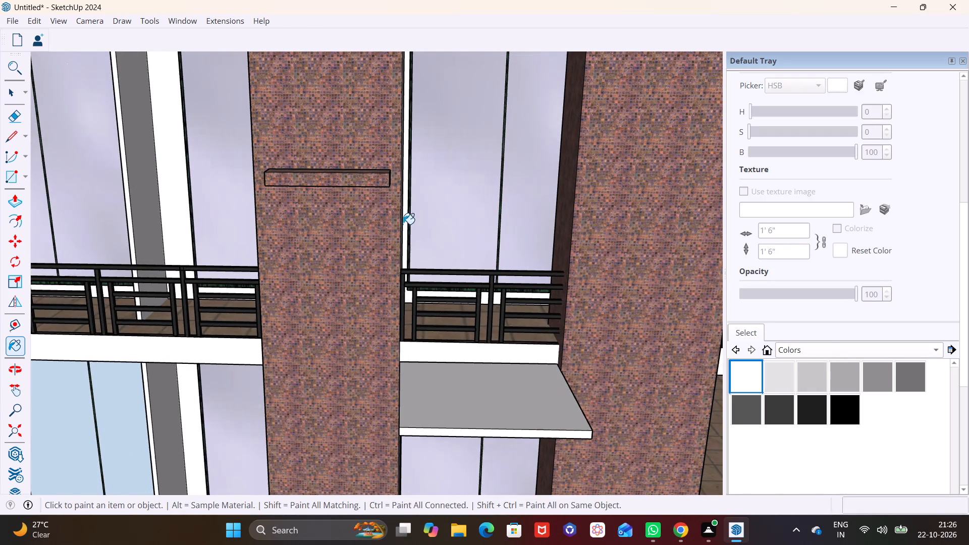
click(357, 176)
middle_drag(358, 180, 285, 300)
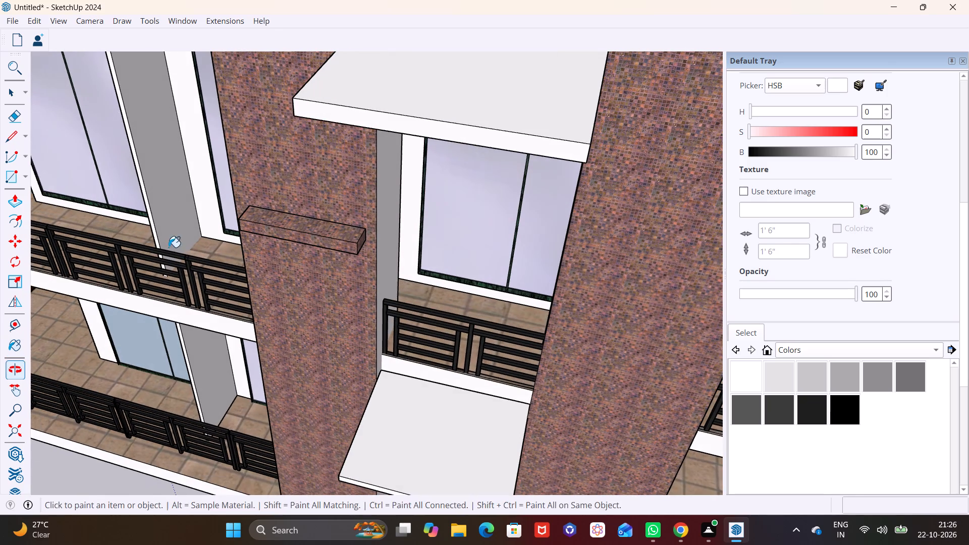
Open the ledge's group and paint all its faces white.
click(4, 91)
triple_click(309, 231)
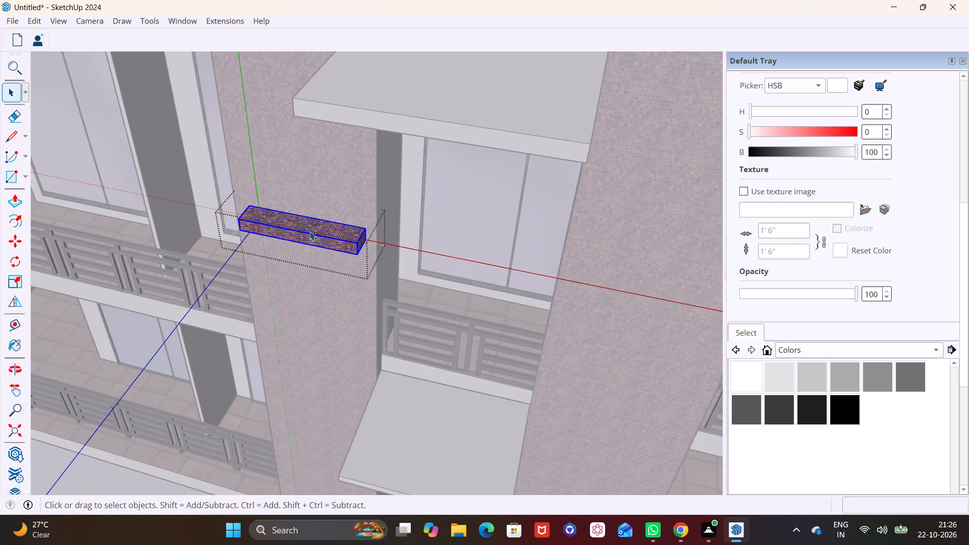
click(743, 375)
click(317, 233)
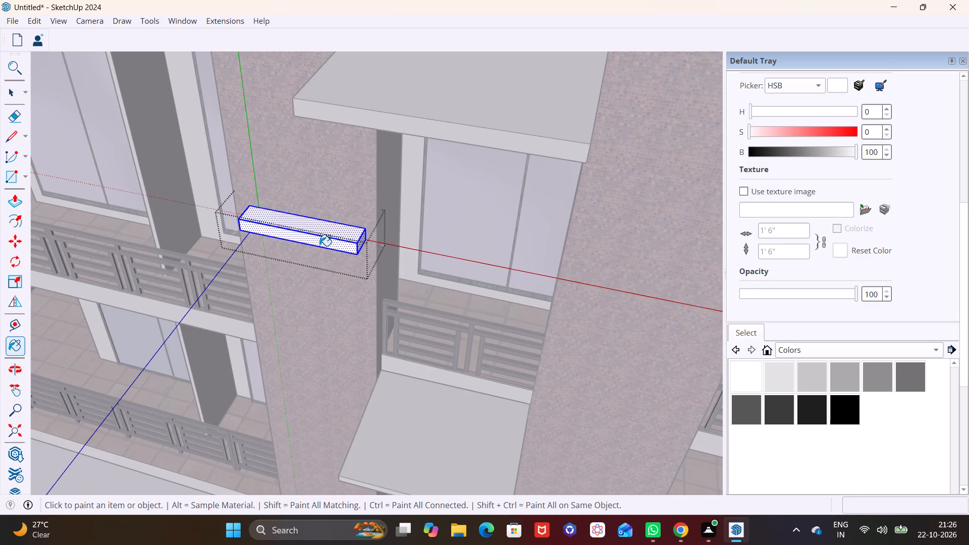
middle_drag(320, 246, 406, 181)
click(8, 91)
click(101, 140)
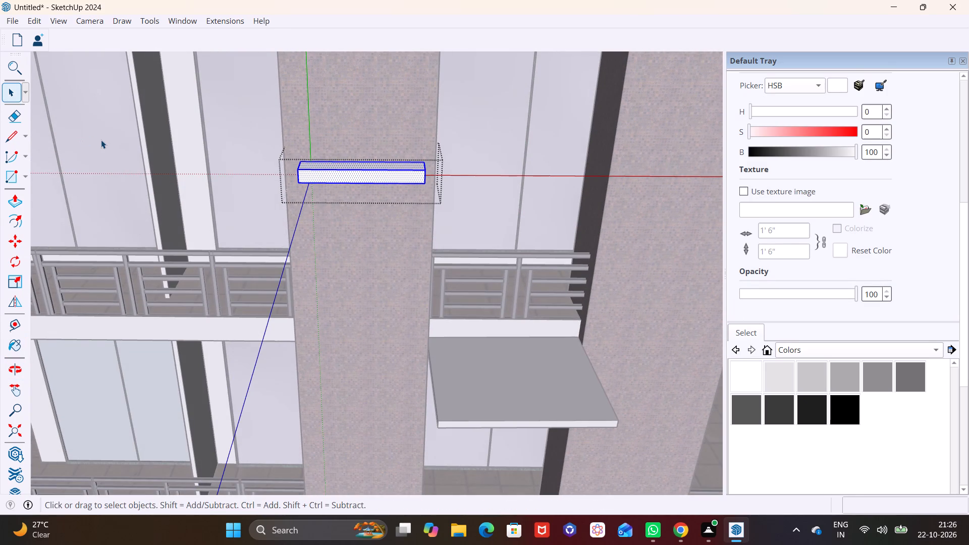
Copy the white ledge down the first tiled column's front face to the ground-floor level.
scroll(110, 152, down, 9)
middle_drag(327, 258, 453, 179)
scroll(369, 143, up, 6)
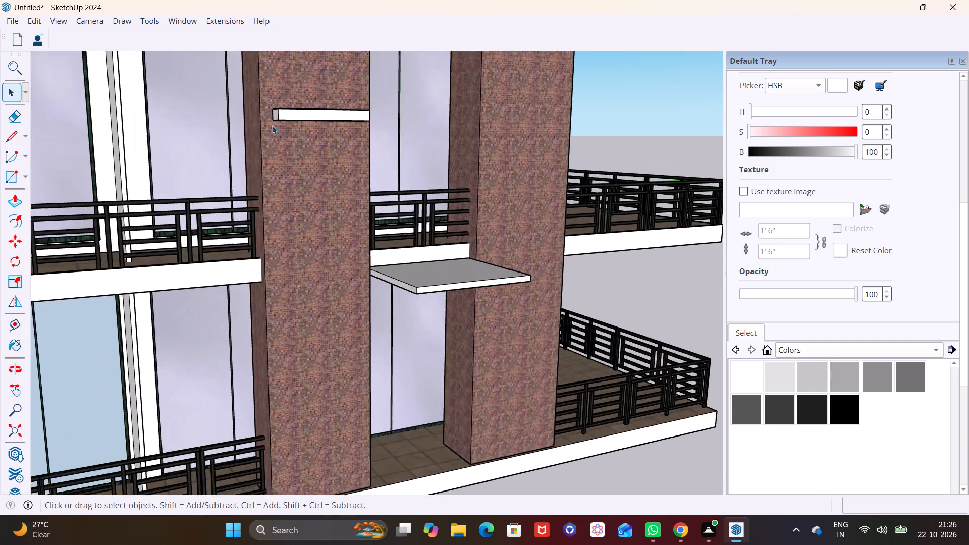
scroll(272, 125, up, 2)
scroll(337, 138, down, 5)
shift+middle_drag(322, 142, 194, 202)
middle_drag(197, 198, 234, 253)
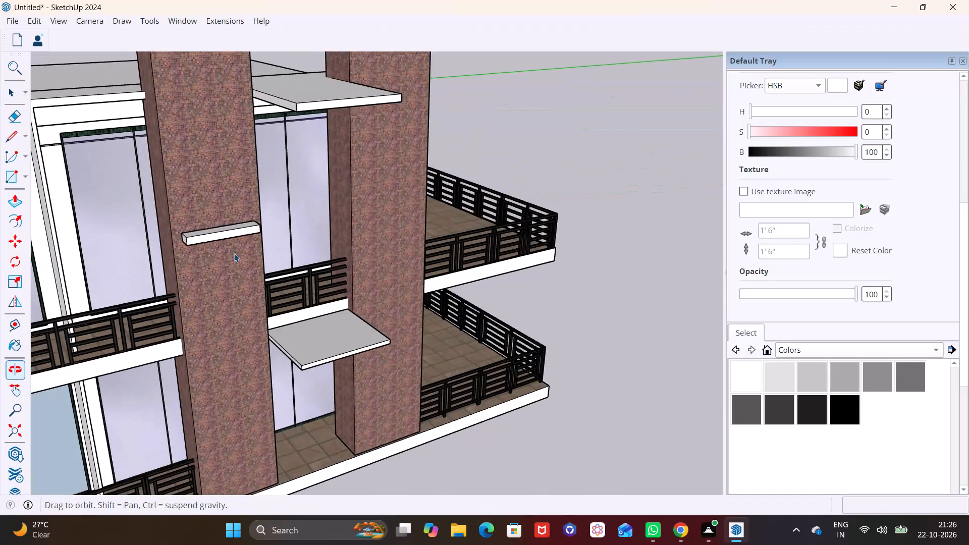
middle_drag(234, 253, 233, 253)
scroll(218, 217, up, 2)
click(208, 238)
key(m)
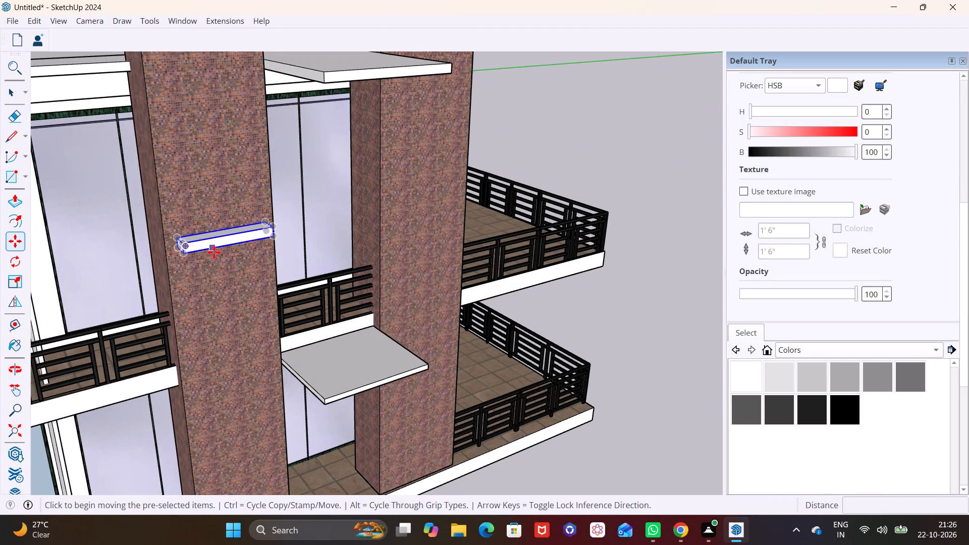
shift+middle_drag(253, 251, 284, 95)
click(210, 83)
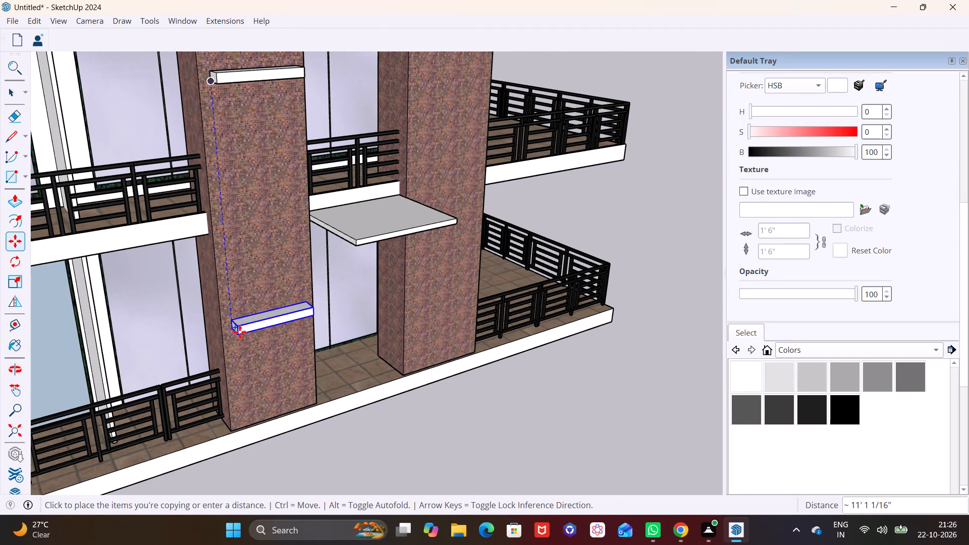
click(242, 349)
Select both white ledges on the first column and copy them across onto the second tiled column's front face.
scroll(271, 250, down, 4)
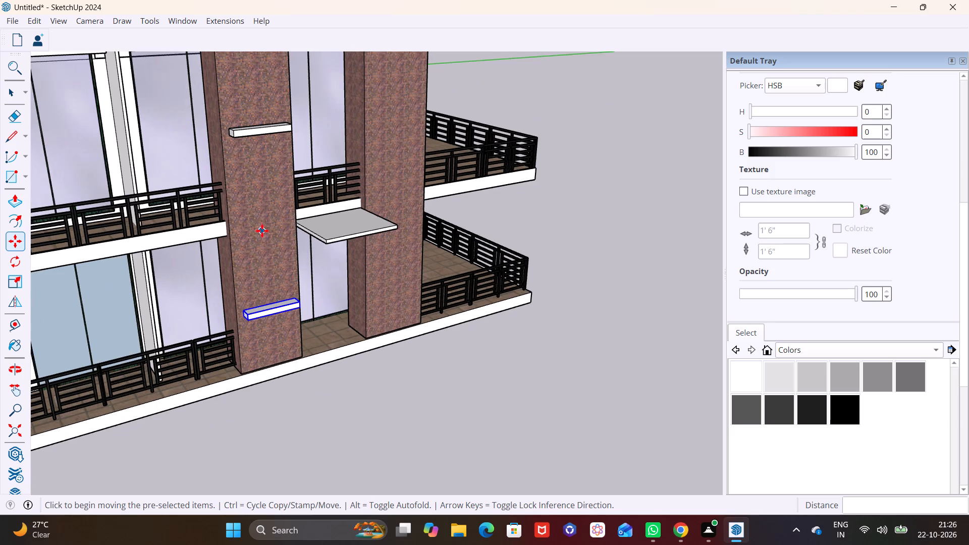
scroll(262, 231, down, 2)
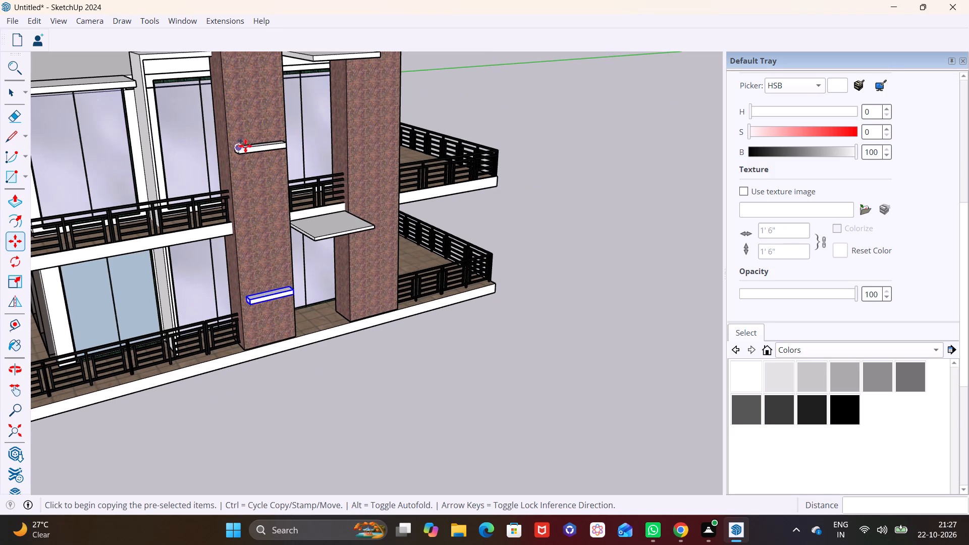
key(space)
ctrl+click(251, 149)
middle_drag(321, 169, 306, 170)
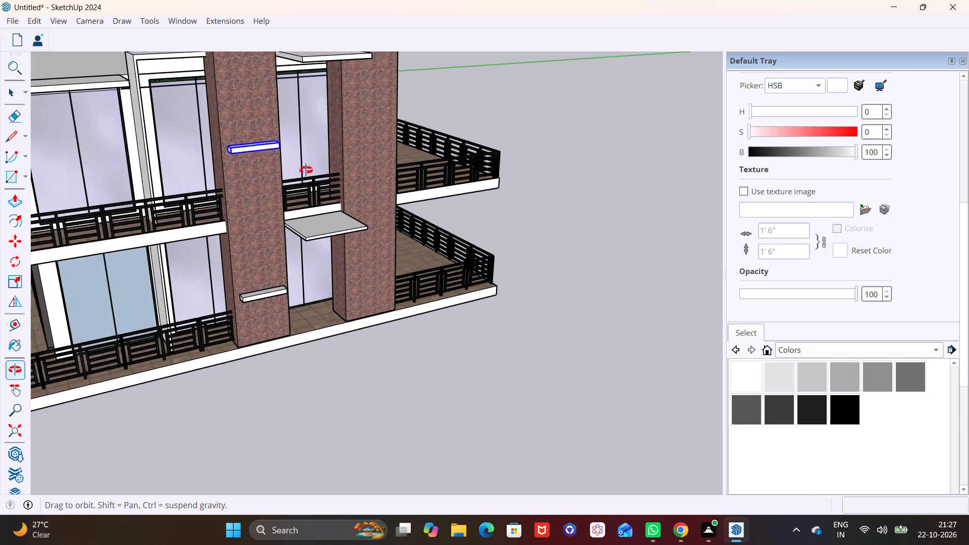
middle_drag(306, 170, 259, 175)
ctrl+click(251, 286)
middle_drag(300, 268, 117, 262)
scroll(147, 234, up, 1)
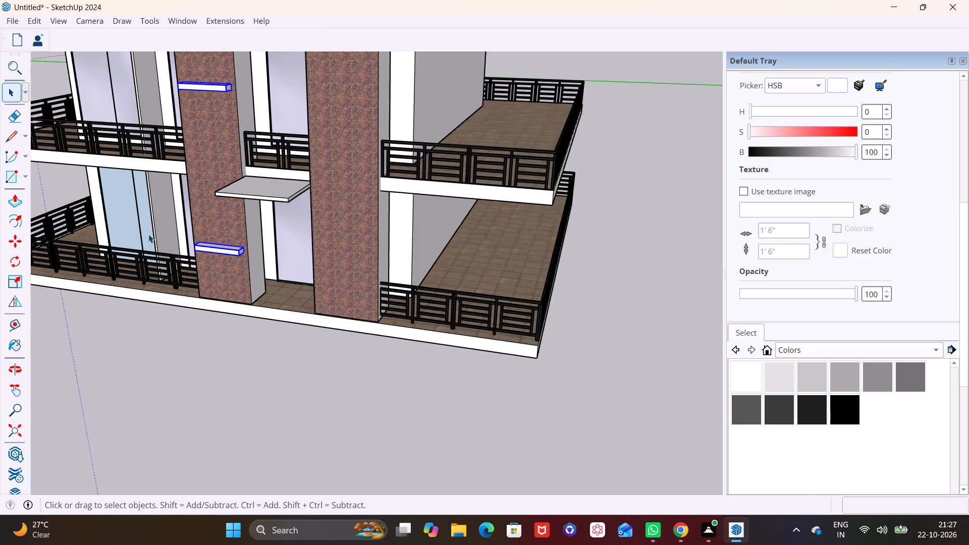
scroll(148, 234, up, 3)
key(m)
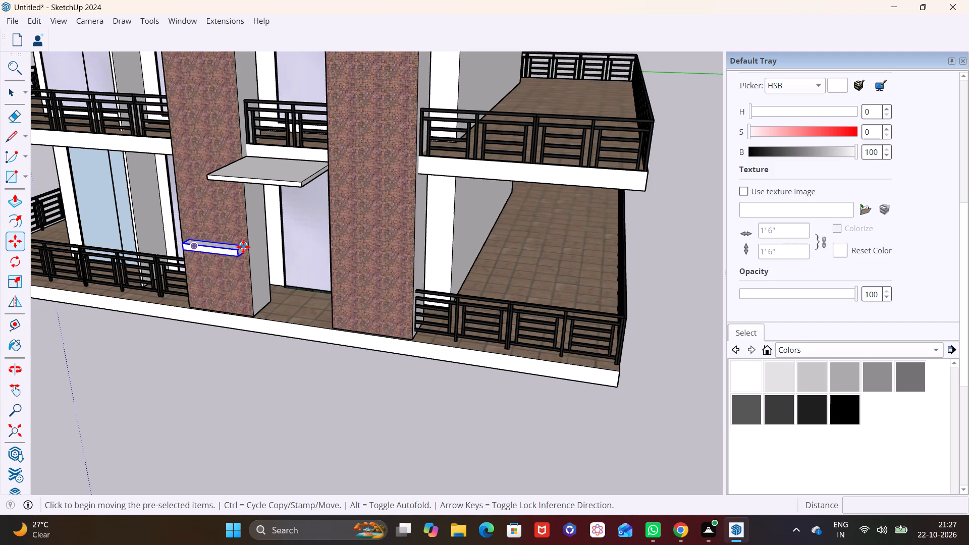
click(243, 247)
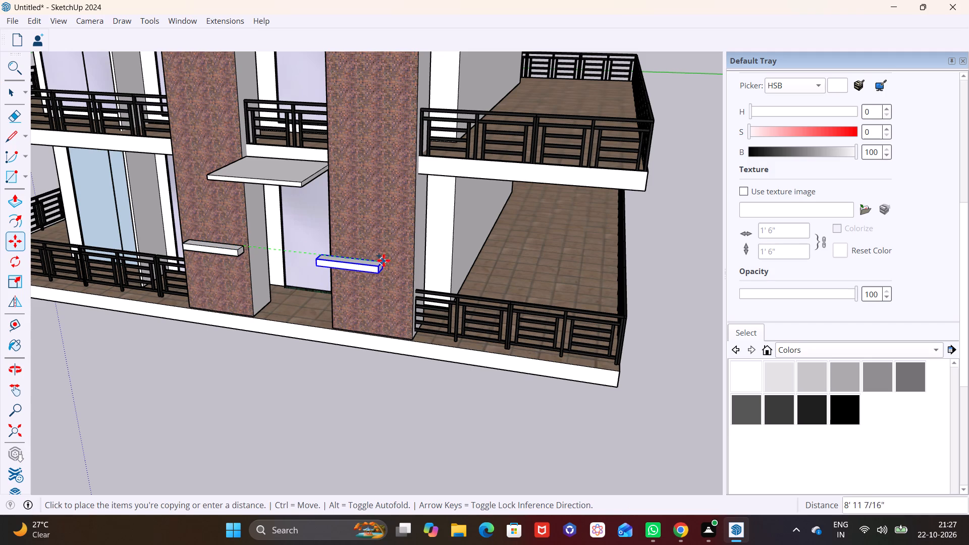
click(405, 260)
key(space)
click(310, 255)
scroll(309, 252, down, 2)
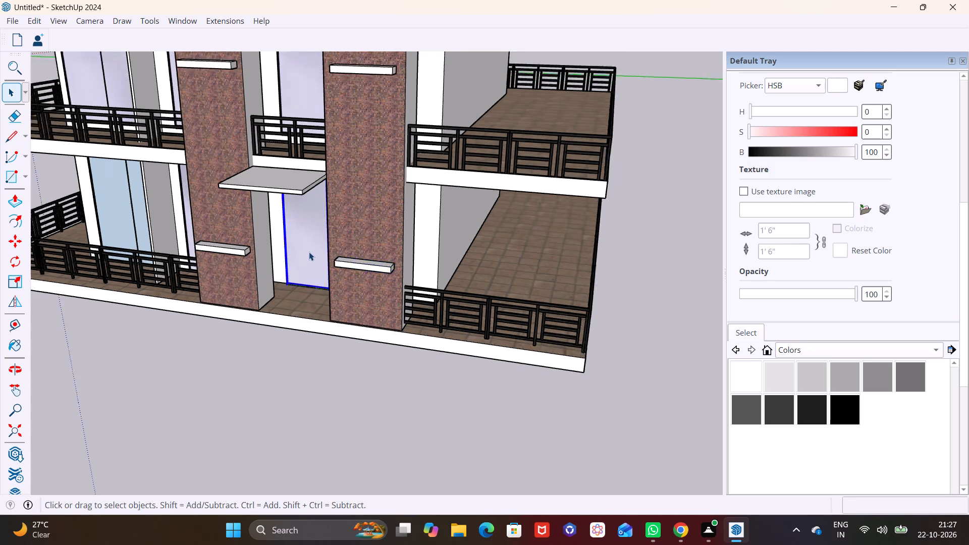
Examine the front facade and the white ledges on both tiled columns from several angles.
scroll(309, 252, down, 6)
scroll(306, 253, up, 1)
middle_drag(309, 256, 423, 245)
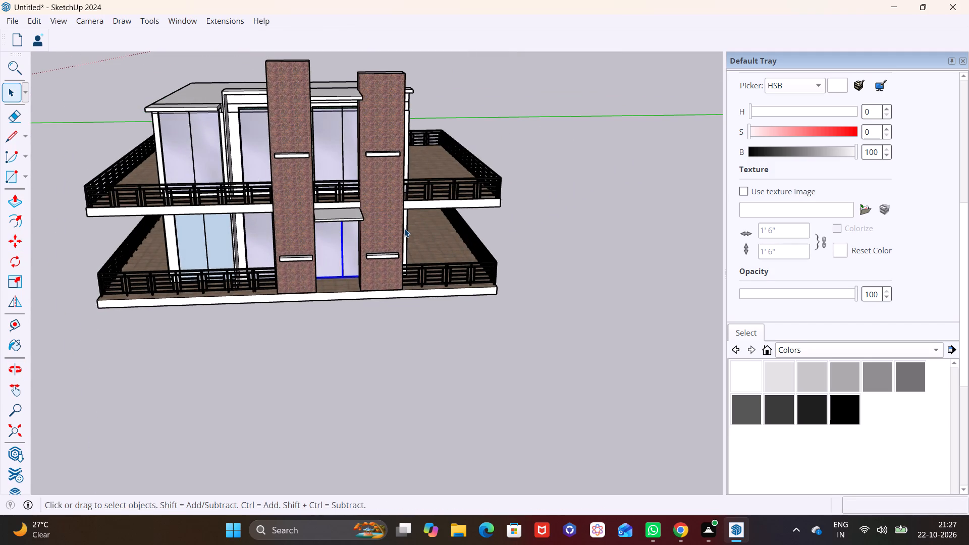
scroll(377, 221, up, 2)
middle_drag(368, 223, 499, 263)
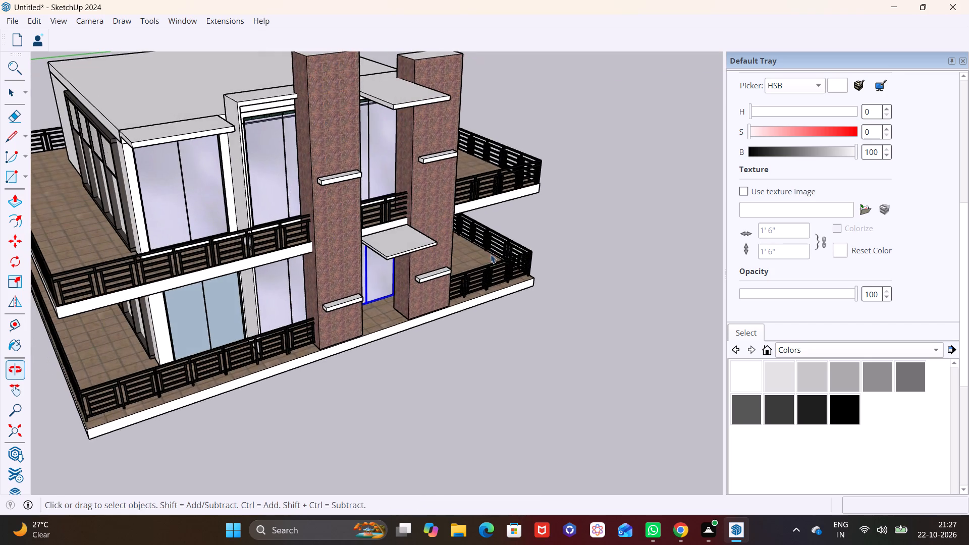
scroll(342, 206, down, 6)
middle_drag(368, 238, 454, 254)
middle_drag(372, 223, 363, 222)
shift+scroll(363, 222, up, 1)
middle_drag(363, 222, 346, 209)
middle_drag(268, 176, 255, 146)
scroll(261, 163, up, 3)
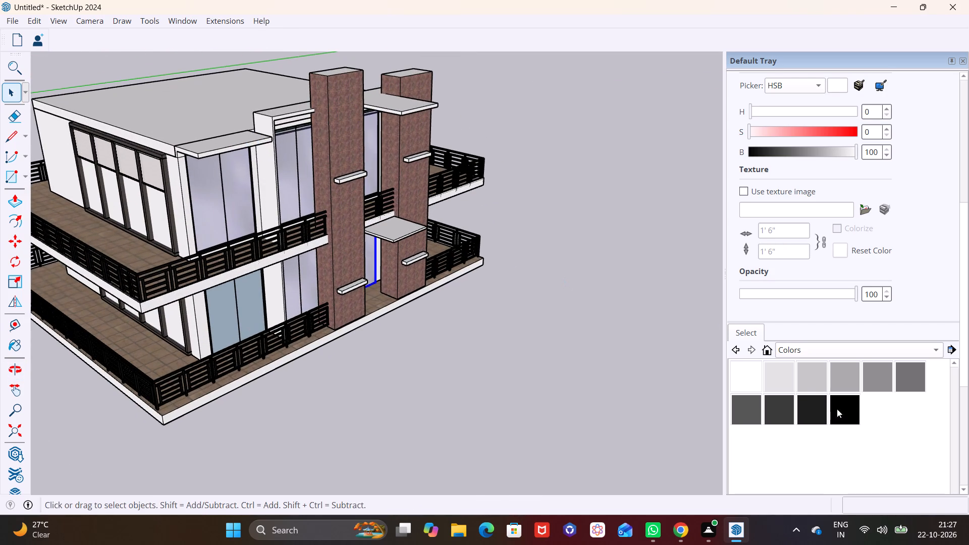
Paint the projecting window surround's side wall and top, along with the upper canopy's top, medium grey with brightness 55.
click(864, 375)
click(265, 193)
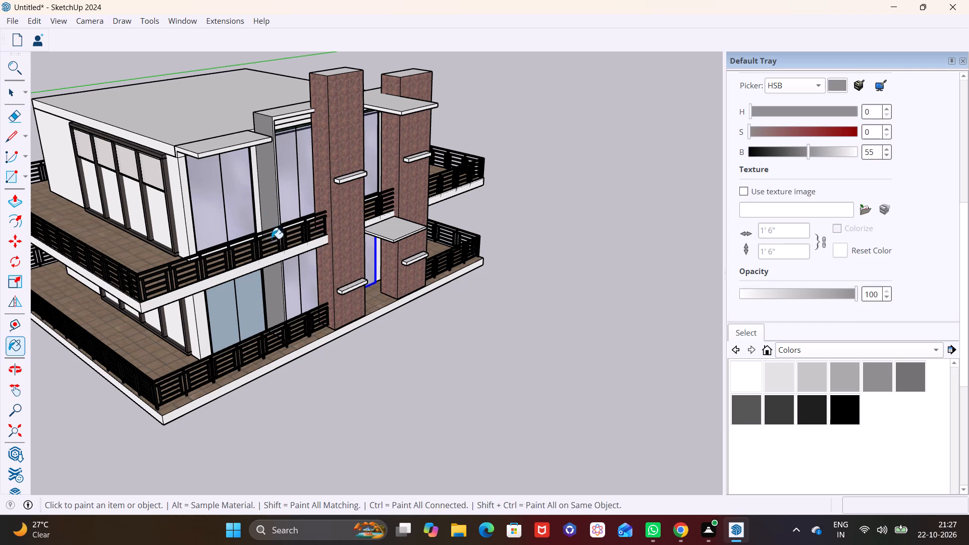
click(277, 114)
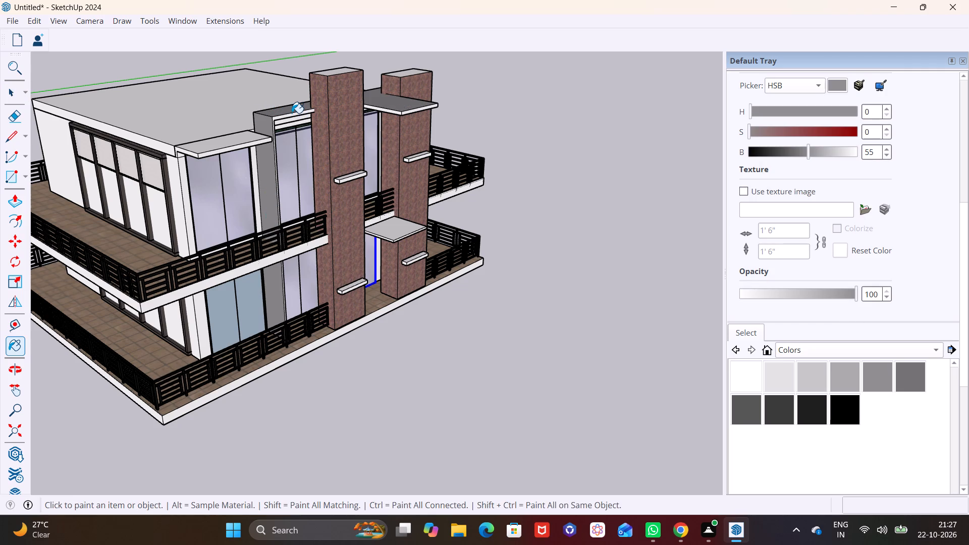
click(292, 113)
click(291, 114)
scroll(291, 116, up, 9)
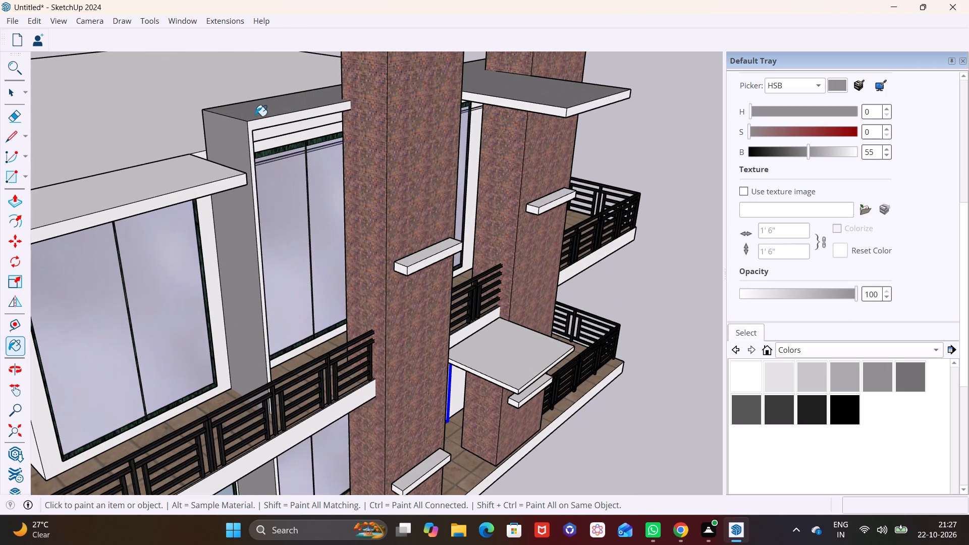
click(255, 124)
scroll(267, 125, down, 10)
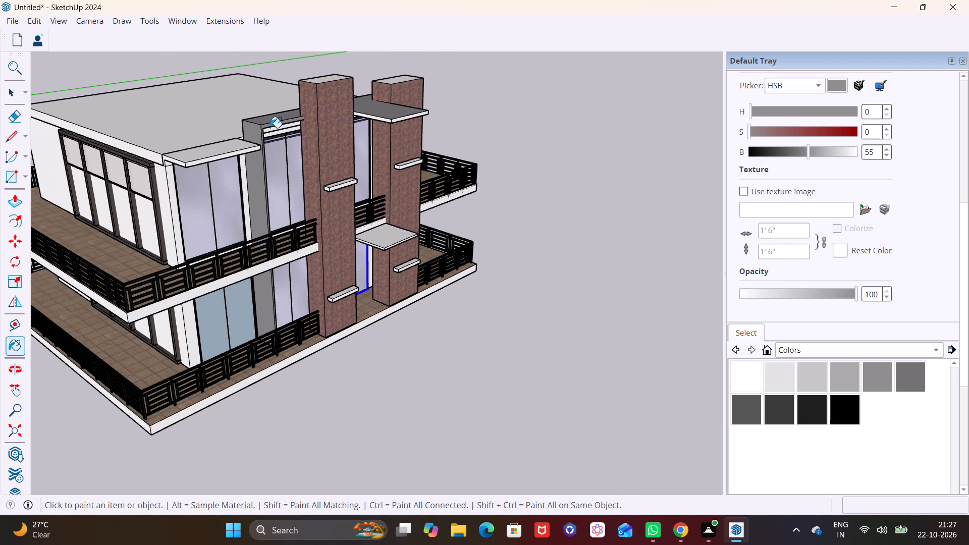
Examine the whole house from several angles to check the grey surfaces against the roof and facade.
middle_drag(297, 131, 238, 114)
scroll(297, 131, up, 1)
scroll(258, 107, down, 8)
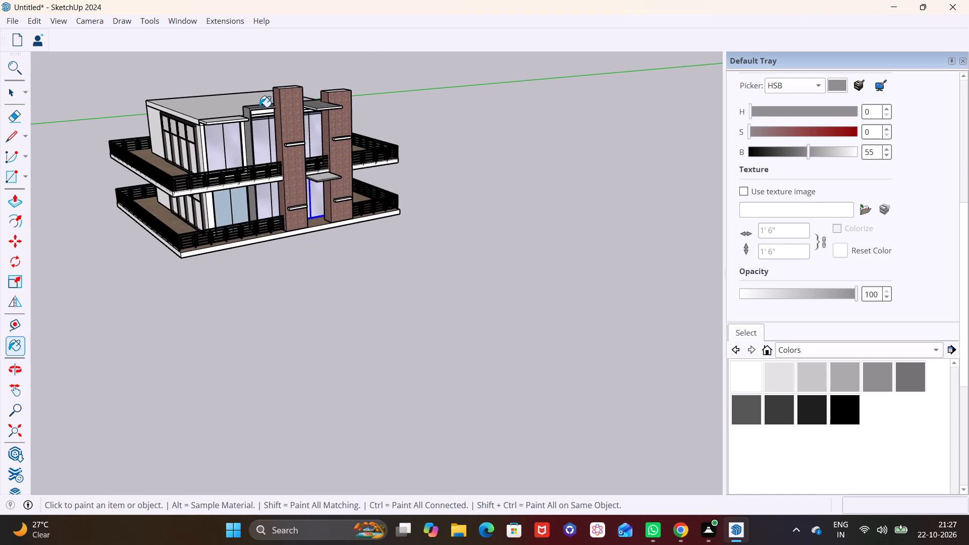
scroll(259, 107, down, 3)
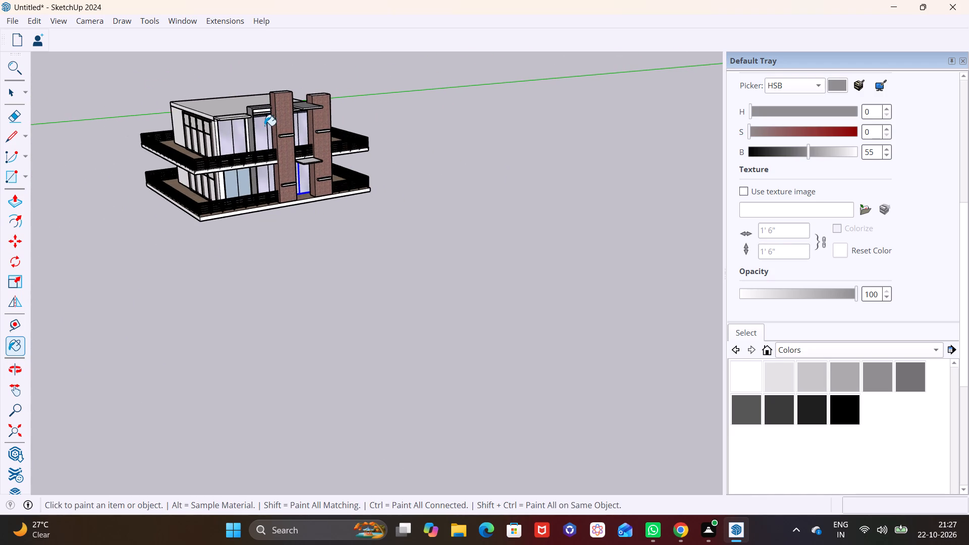
middle_drag(275, 147, 372, 173)
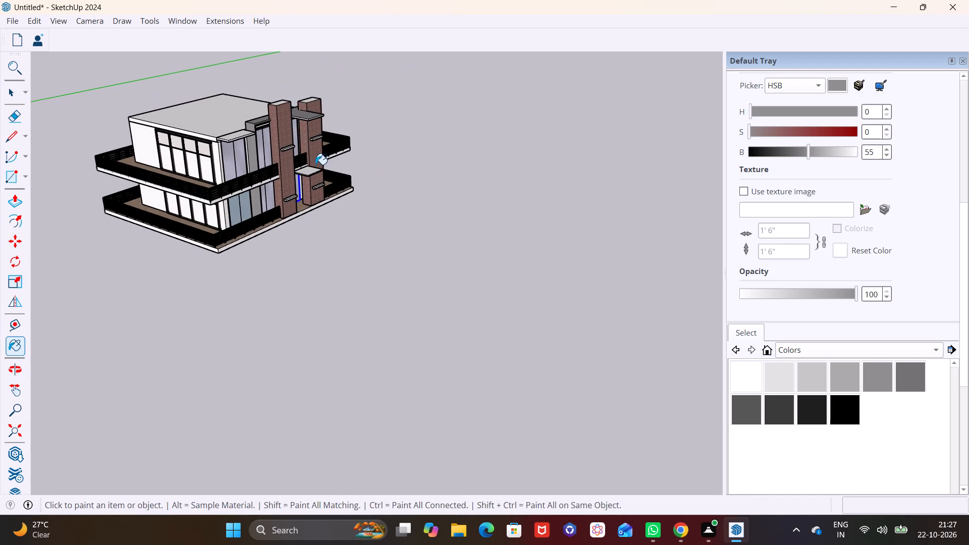
middle_drag(332, 202, 353, 264)
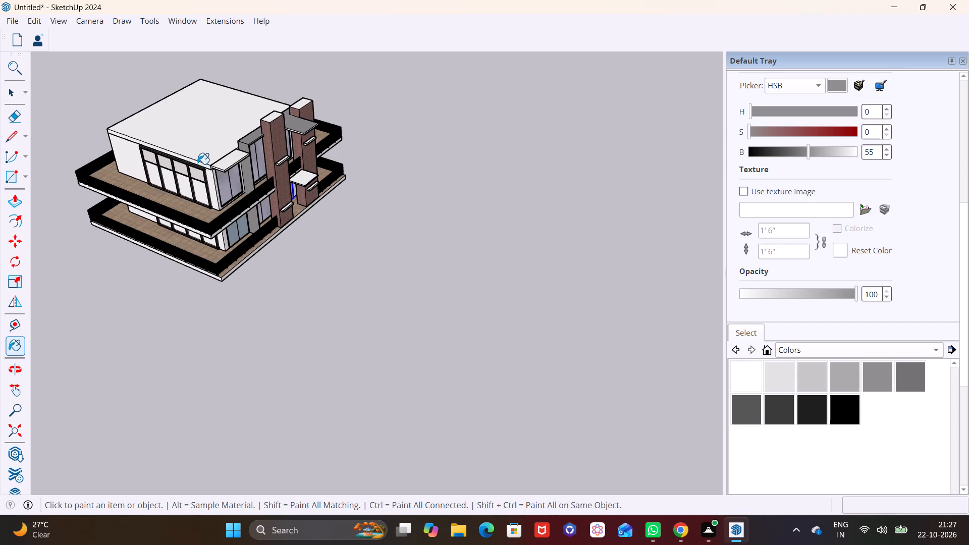
middle_drag(193, 209, 204, 94)
key(space)
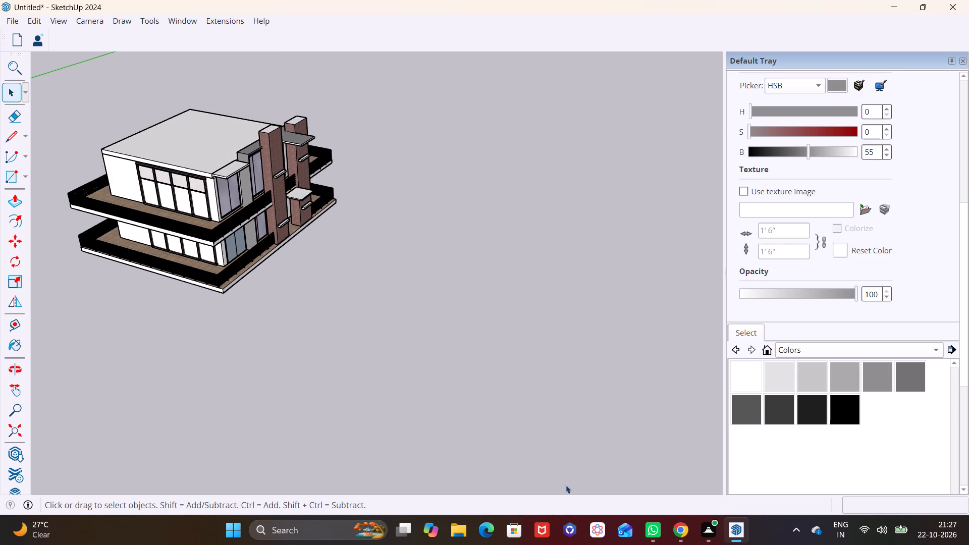
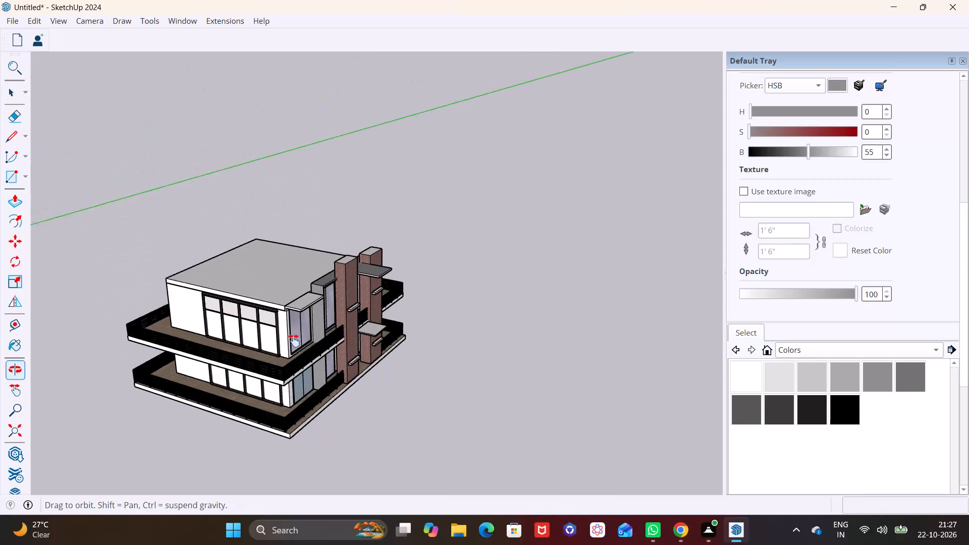
Examine the house's front corner up close, including the grey canopies, window surround and tiled columns with ledges.
shift+middle_drag(294, 341, 296, 345)
middle_drag(252, 352, 163, 307)
scroll(215, 303, up, 8)
shift+middle_drag(239, 267, 194, 215)
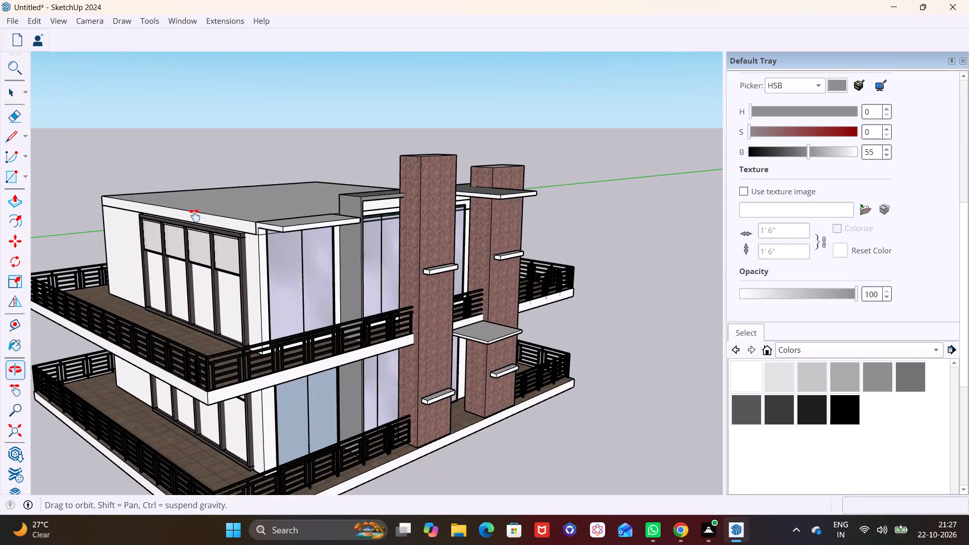
shift+middle_drag(194, 215, 188, 203)
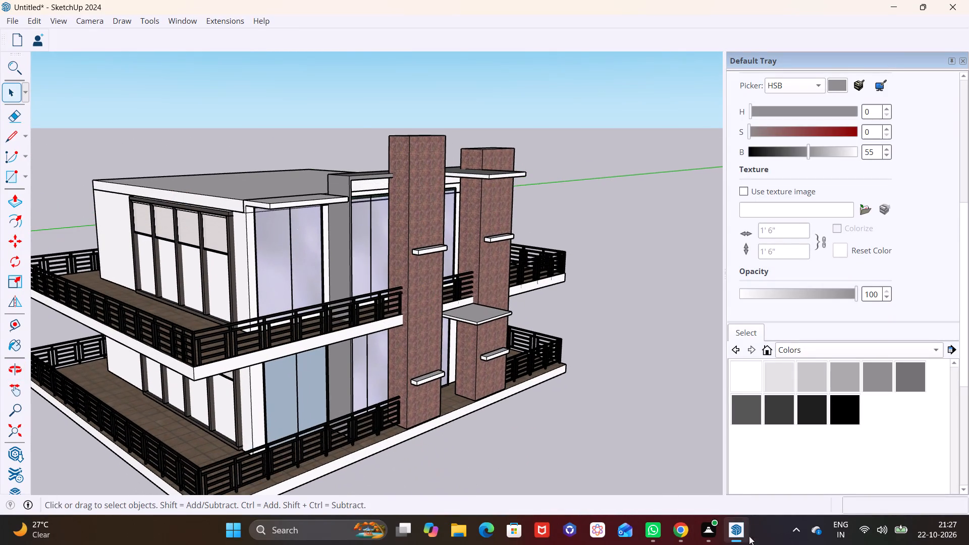
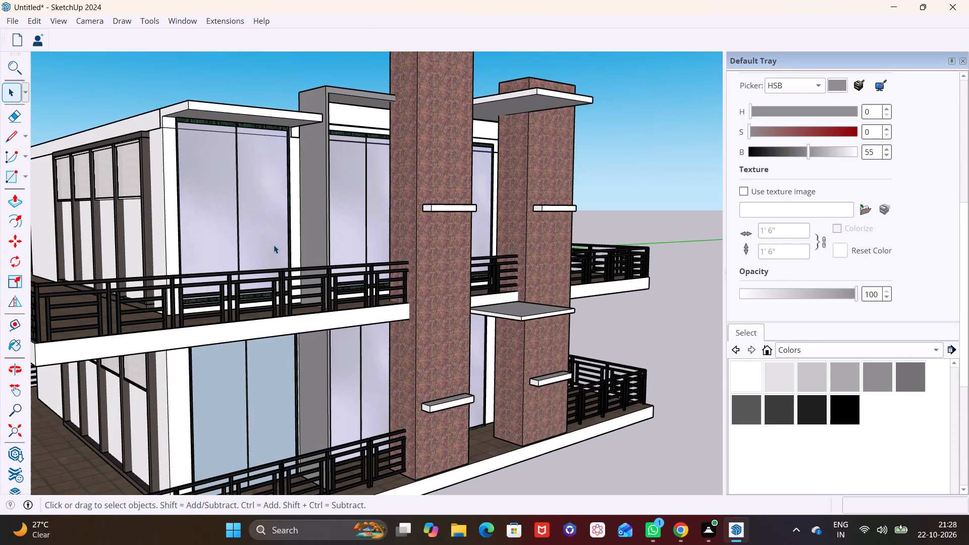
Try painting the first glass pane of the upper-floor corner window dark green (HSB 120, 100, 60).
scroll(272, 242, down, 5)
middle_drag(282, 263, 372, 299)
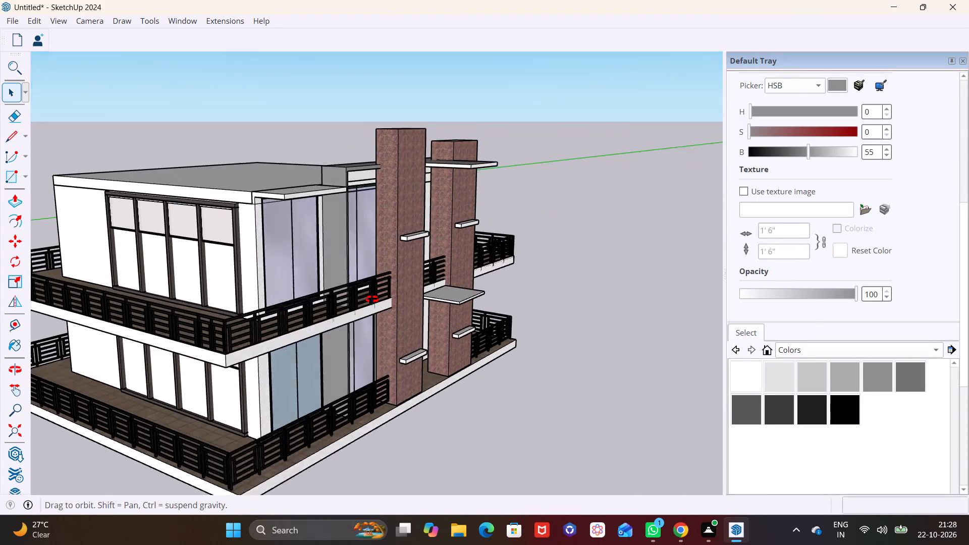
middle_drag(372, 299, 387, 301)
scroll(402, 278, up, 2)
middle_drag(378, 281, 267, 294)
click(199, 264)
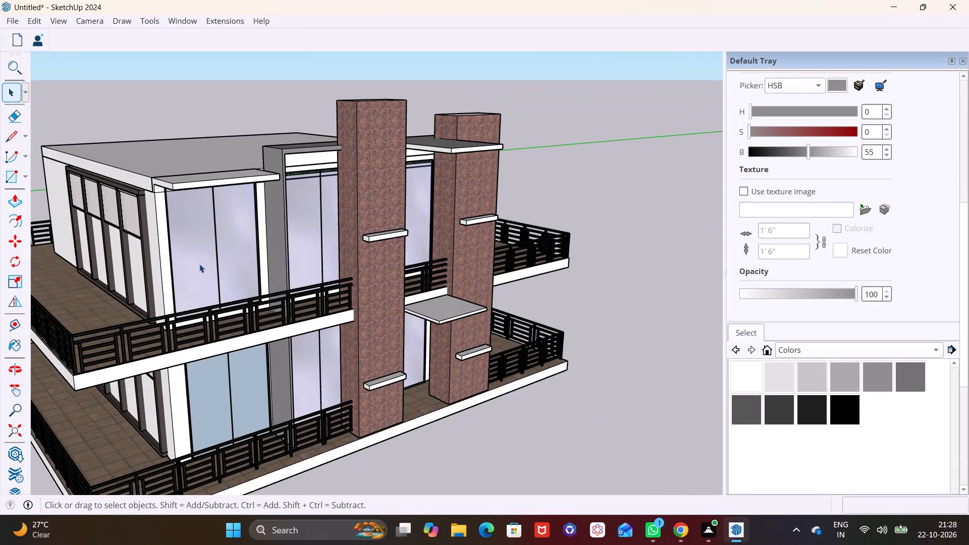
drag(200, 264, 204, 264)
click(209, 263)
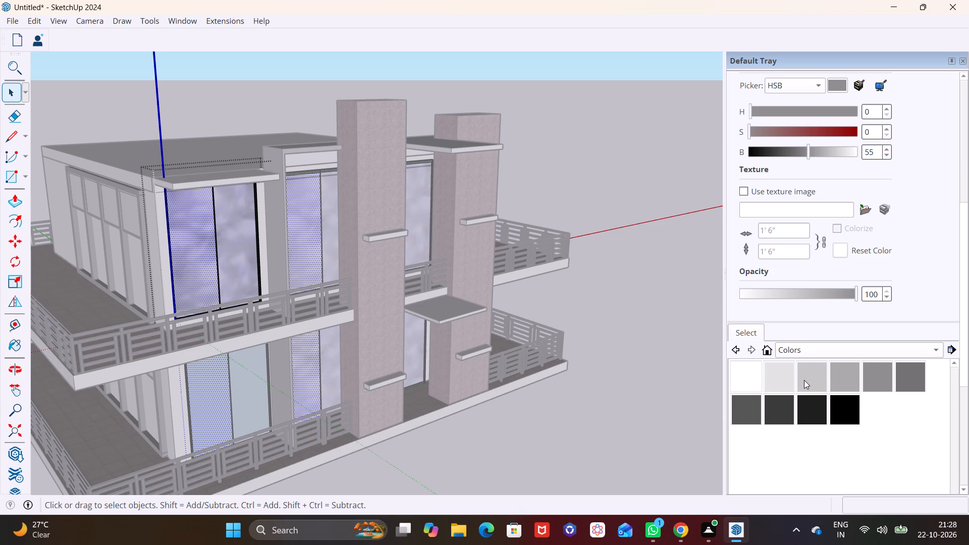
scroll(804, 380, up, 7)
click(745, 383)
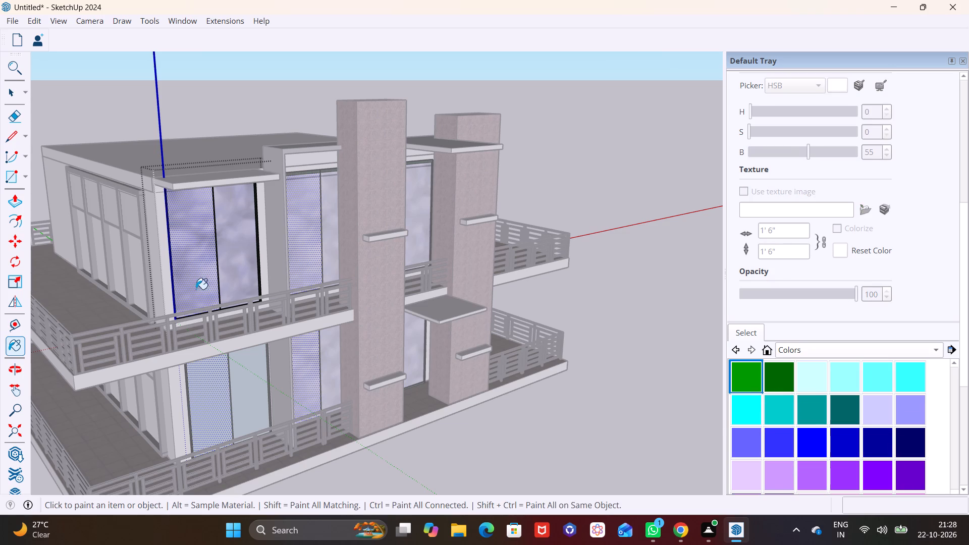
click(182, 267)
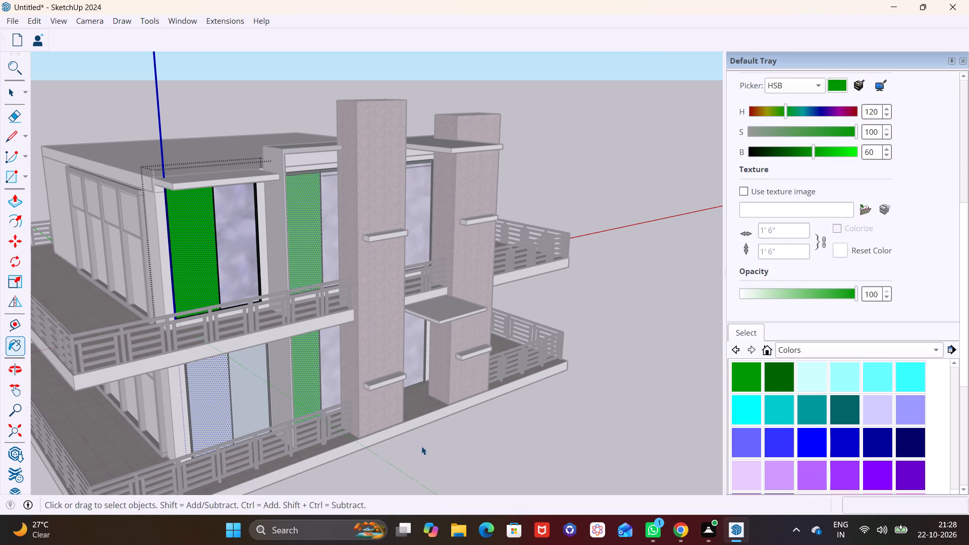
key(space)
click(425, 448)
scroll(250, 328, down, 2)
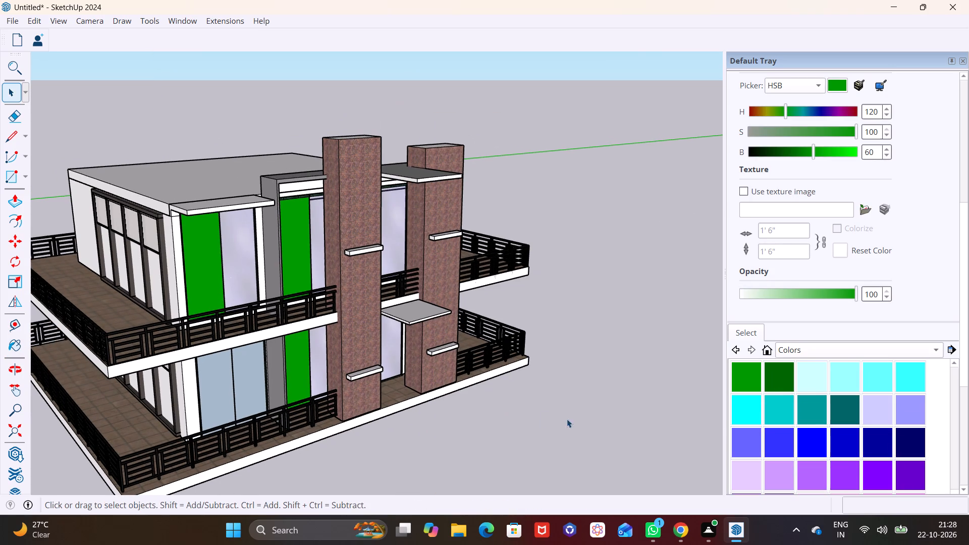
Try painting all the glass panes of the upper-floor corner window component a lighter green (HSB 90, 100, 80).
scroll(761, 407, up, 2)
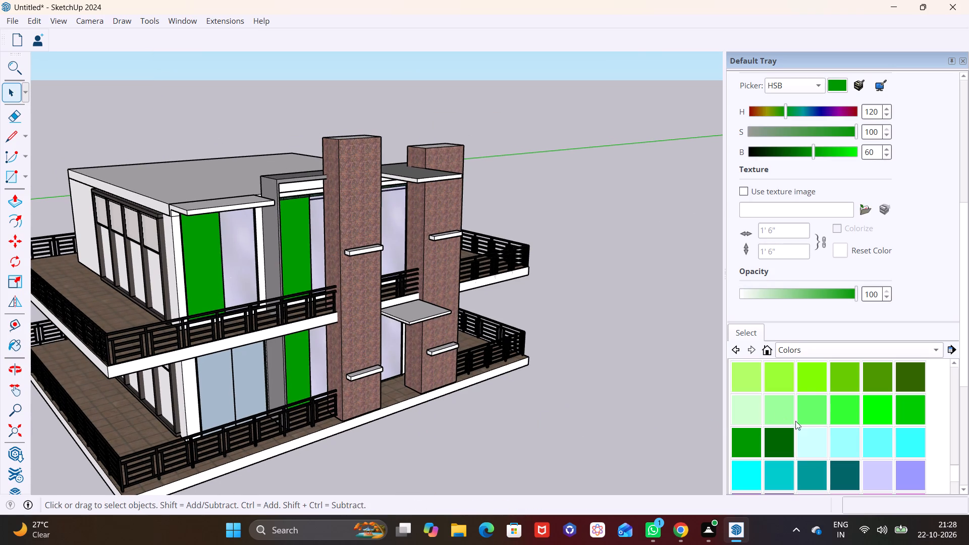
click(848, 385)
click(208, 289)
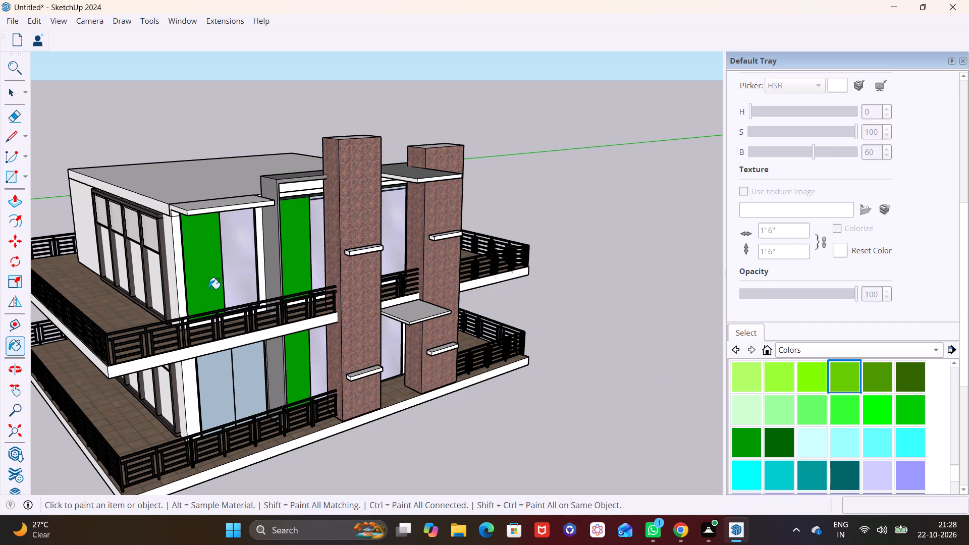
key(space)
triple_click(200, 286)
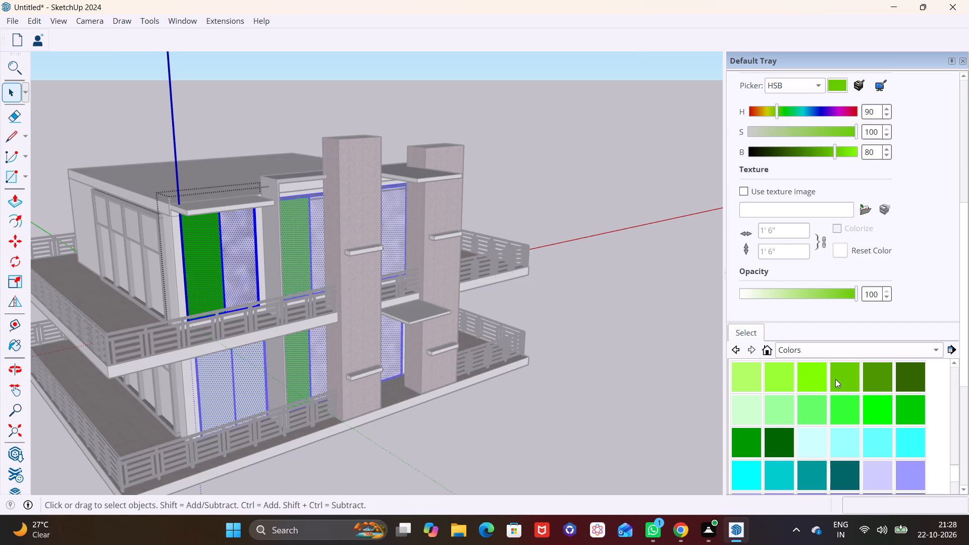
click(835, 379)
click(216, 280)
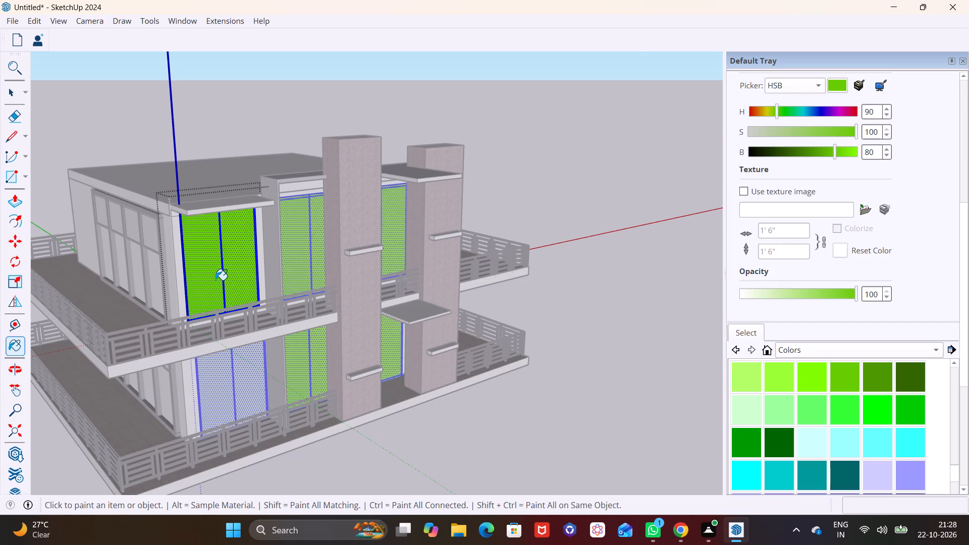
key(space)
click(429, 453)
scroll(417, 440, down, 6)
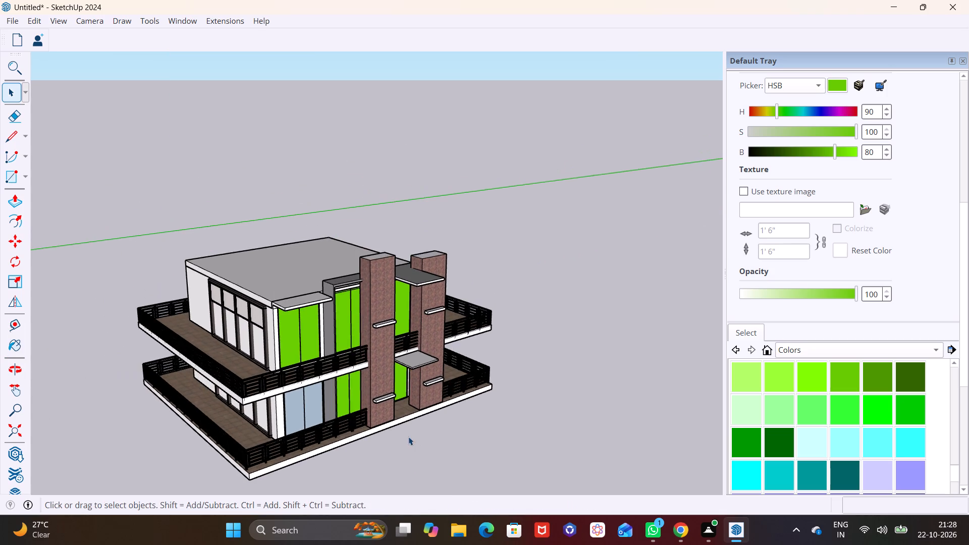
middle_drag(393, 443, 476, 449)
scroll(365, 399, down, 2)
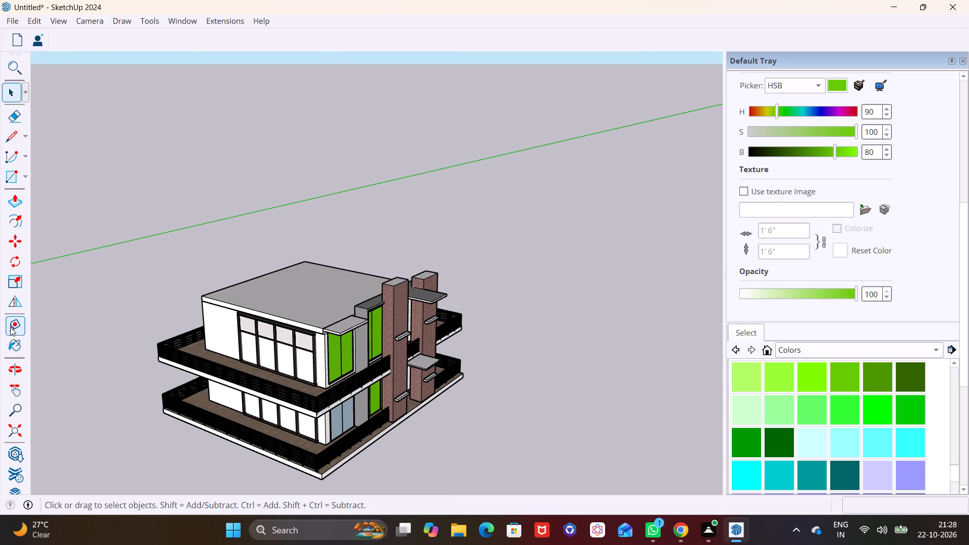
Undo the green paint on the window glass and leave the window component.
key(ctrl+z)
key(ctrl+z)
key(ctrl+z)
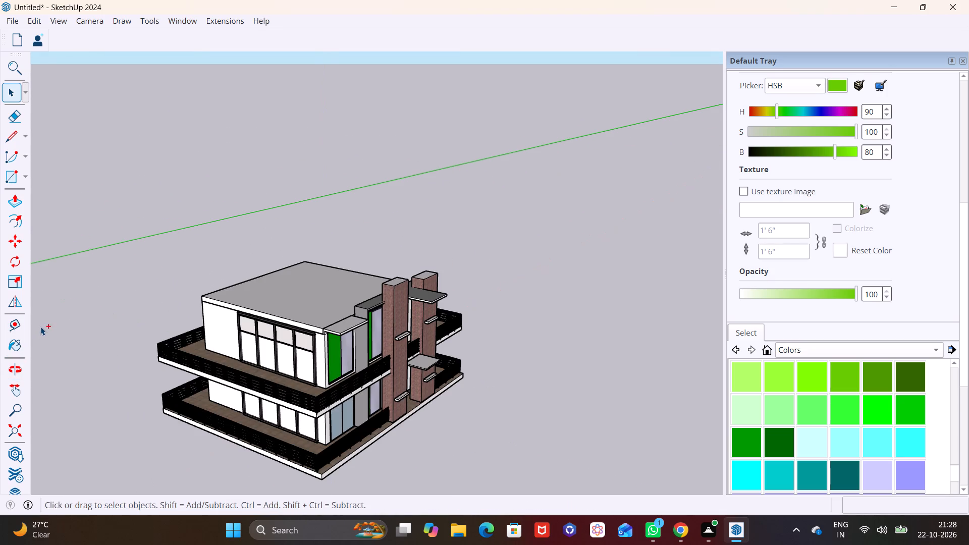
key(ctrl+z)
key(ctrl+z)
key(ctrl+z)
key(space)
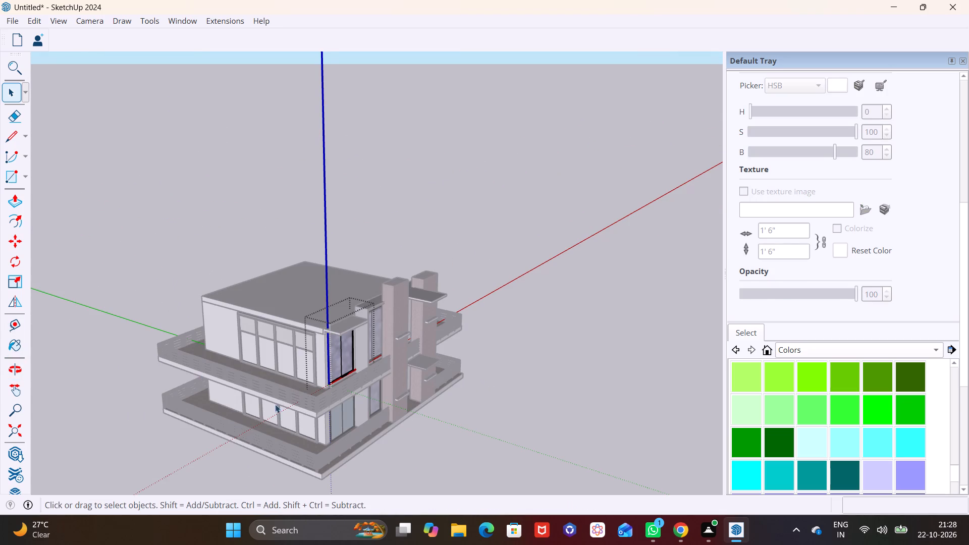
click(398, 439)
Push/Pull the roof slab's edge above the four-panel window outward about 3' 9 3/4" over the side balcony.
scroll(326, 414, up, 6)
scroll(280, 334, up, 1)
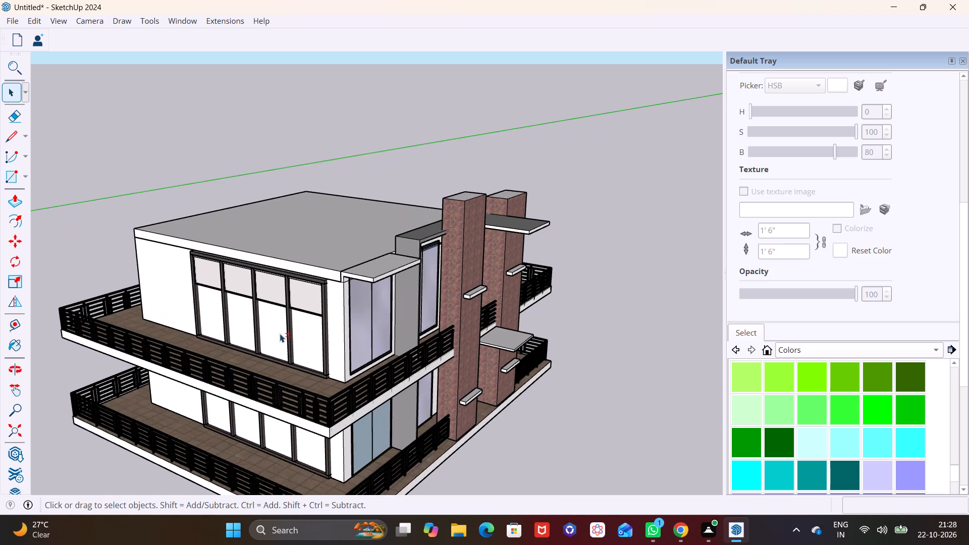
shift+middle_drag(260, 329, 101, 348)
middle_drag(184, 295, 85, 321)
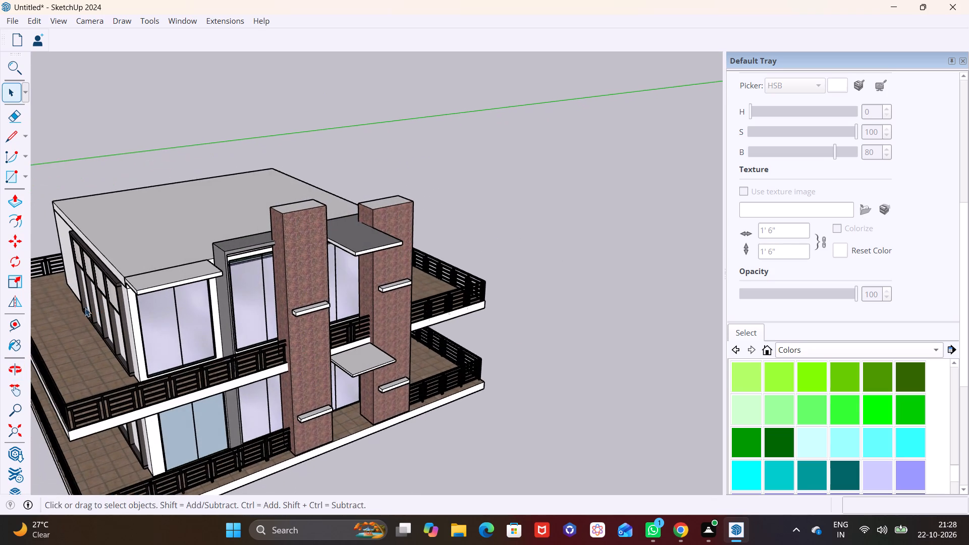
shift+middle_drag(93, 270, 156, 362)
scroll(190, 349, up, 3)
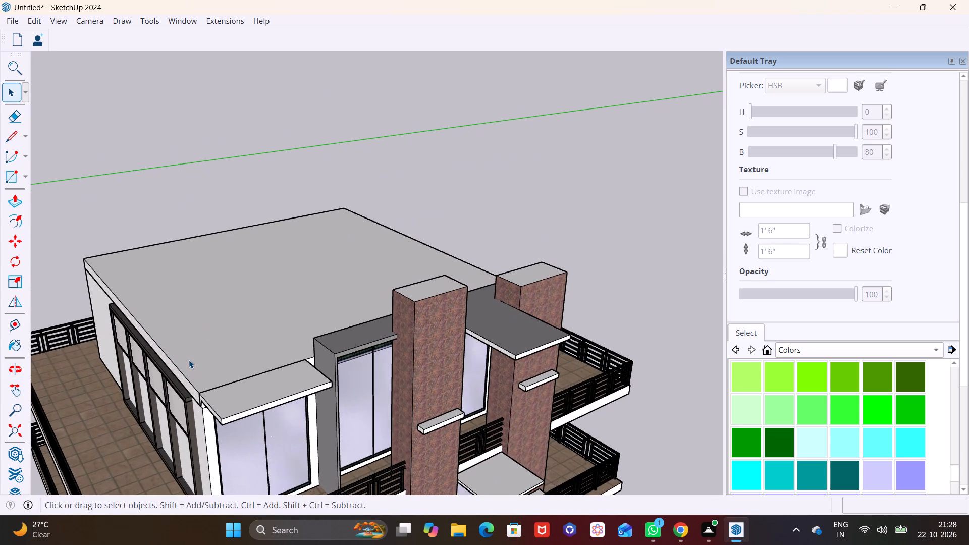
middle_drag(192, 345, 256, 267)
scroll(211, 316, up, 1)
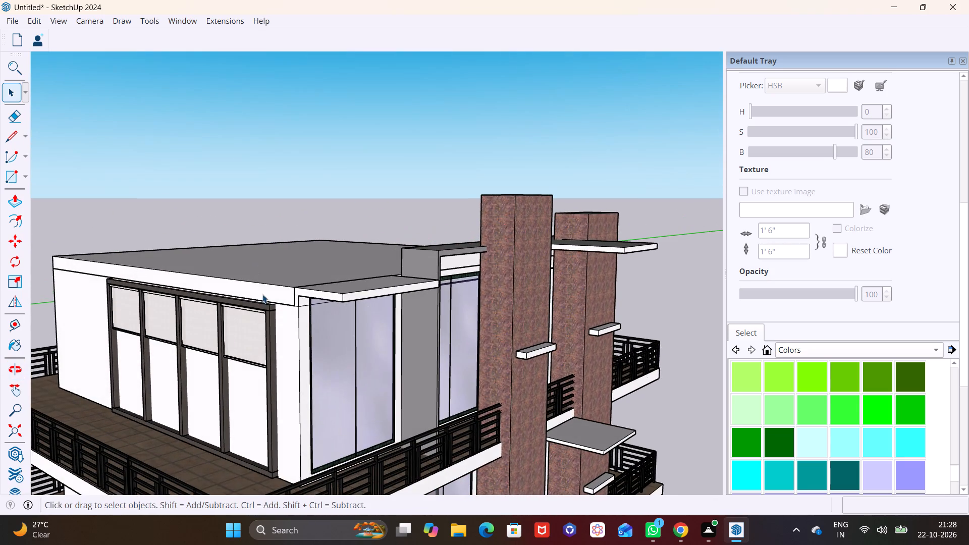
triple_click(262, 294)
click(262, 294)
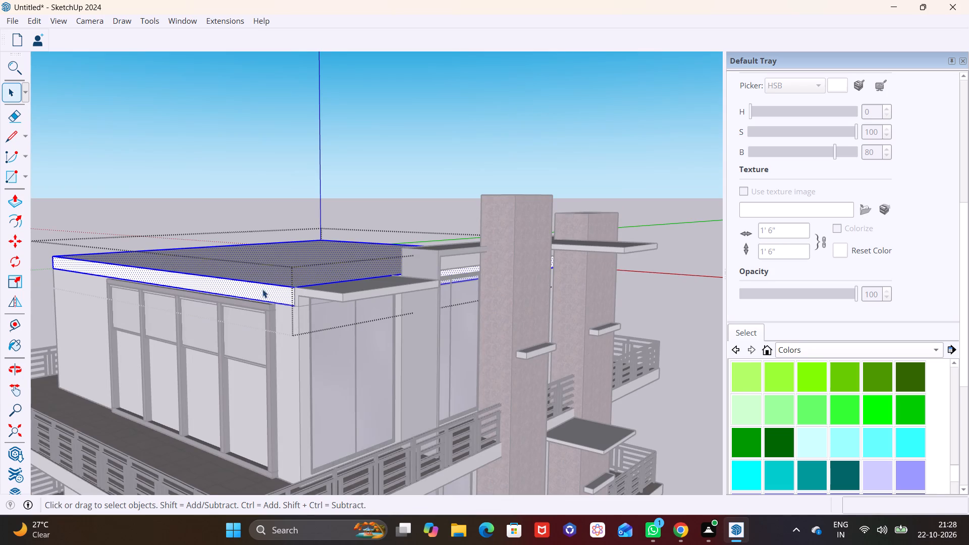
drag(262, 289, 251, 336)
click(14, 201)
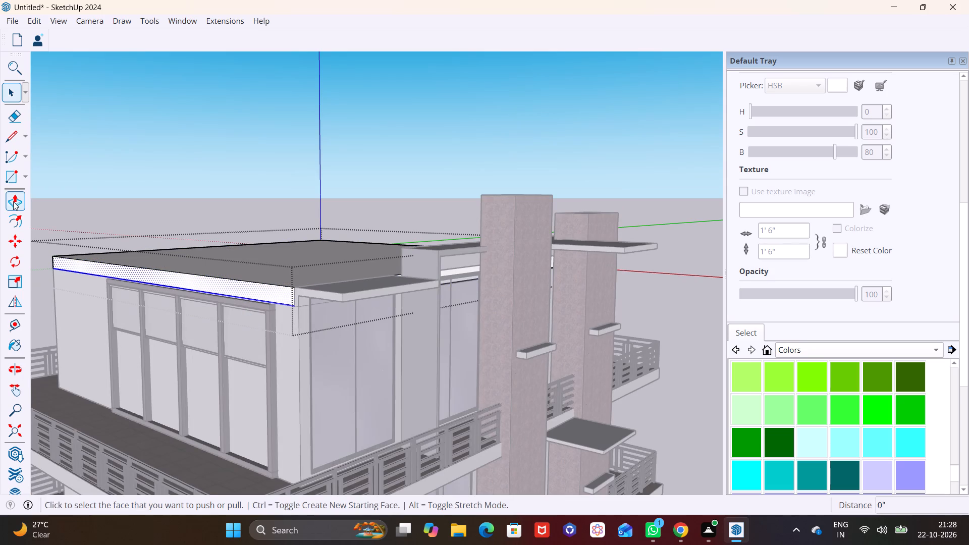
click(207, 285)
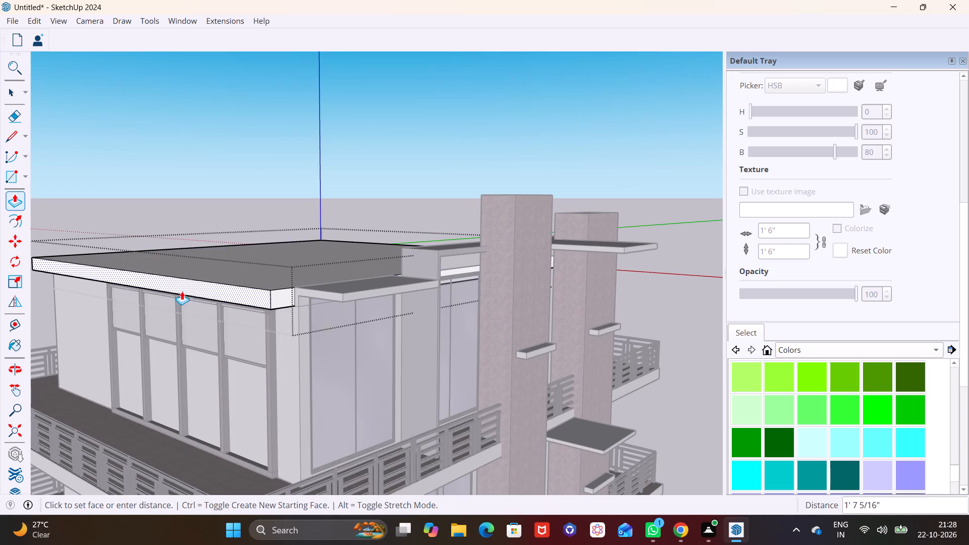
click(151, 301)
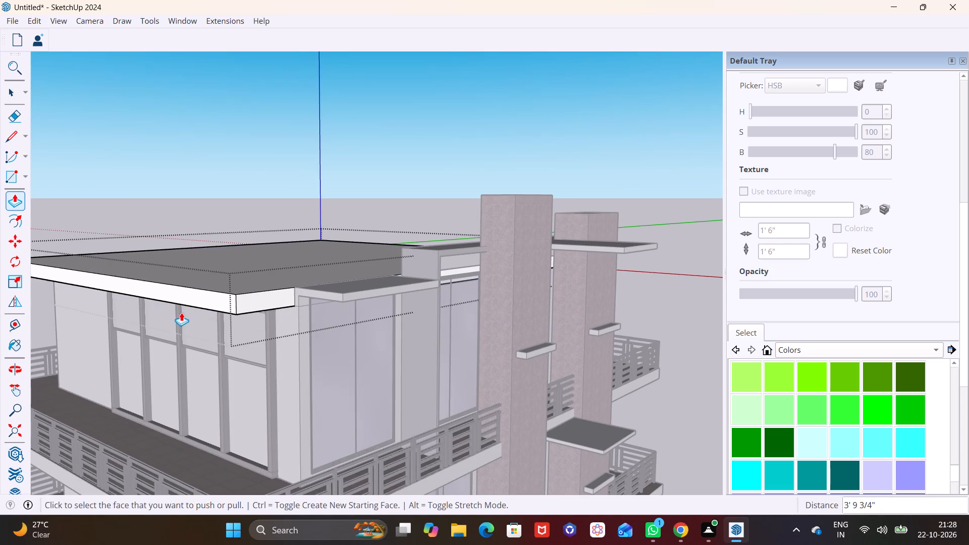
middle_drag(173, 322, 95, 400)
key(space)
click(77, 335)
scroll(101, 340, down, 3)
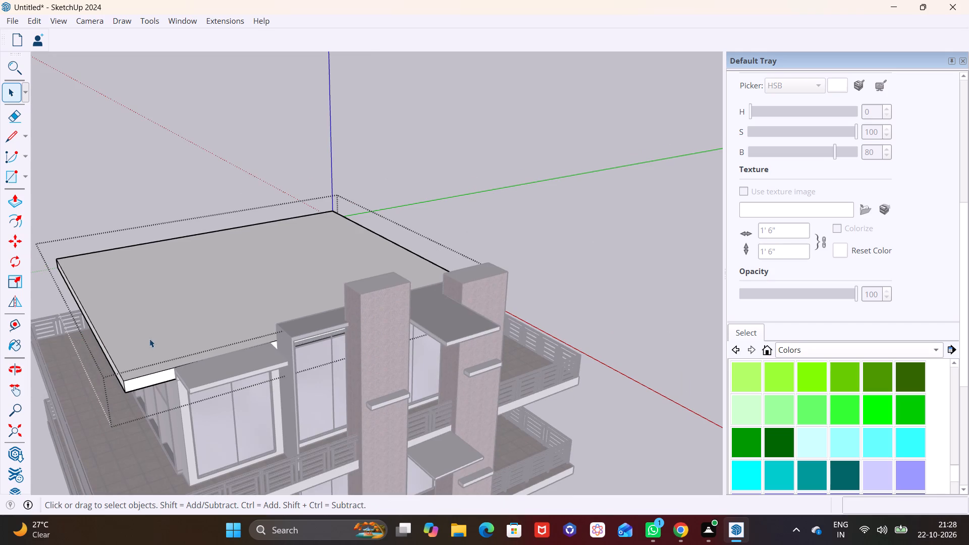
click(152, 332)
click(117, 202)
Push/Pull the end of the canopy above the upper corner window about 3' 9 13/16" to meet the roof slab's outer edge.
middle_drag(143, 317, 154, 262)
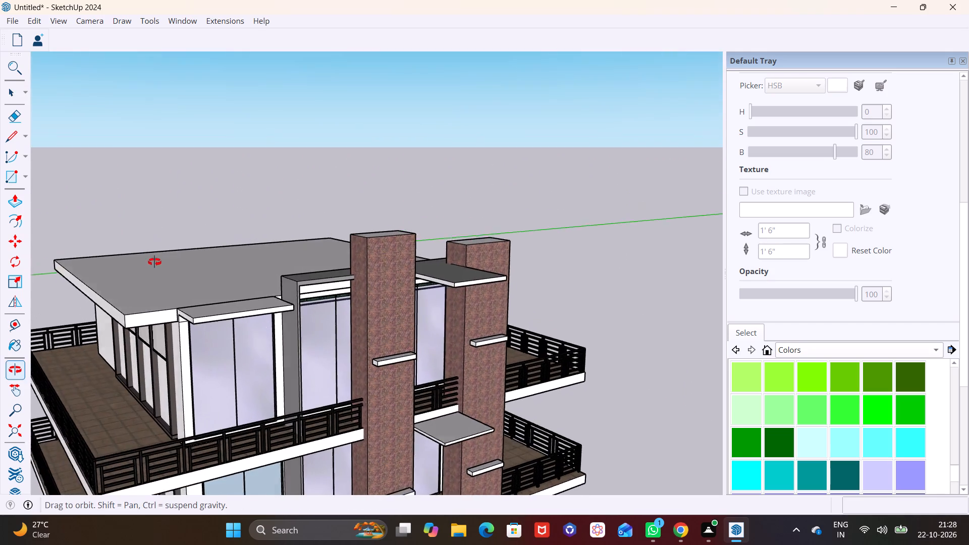
middle_drag(154, 262, 165, 278)
shift+middle_drag(166, 286, 171, 227)
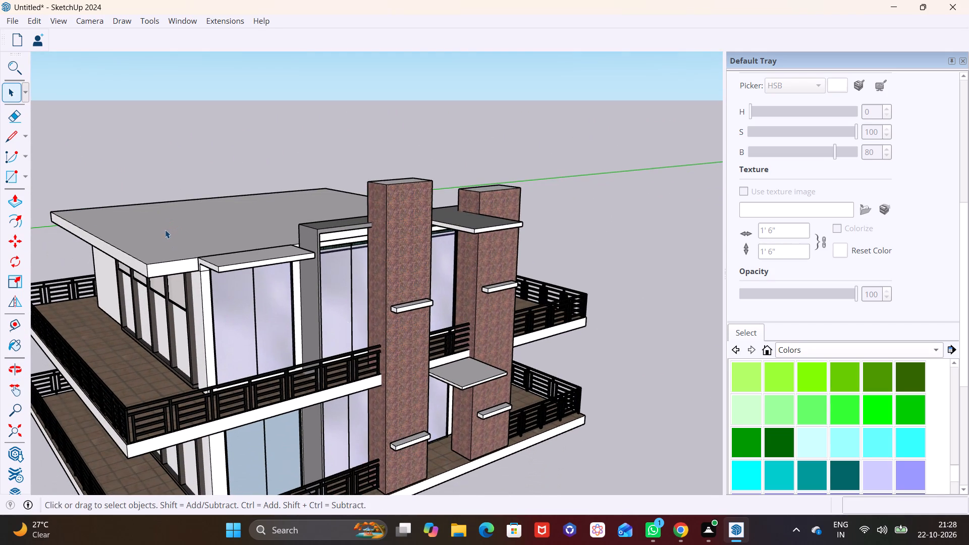
middle_drag(172, 297, 154, 329)
scroll(154, 303, up, 8)
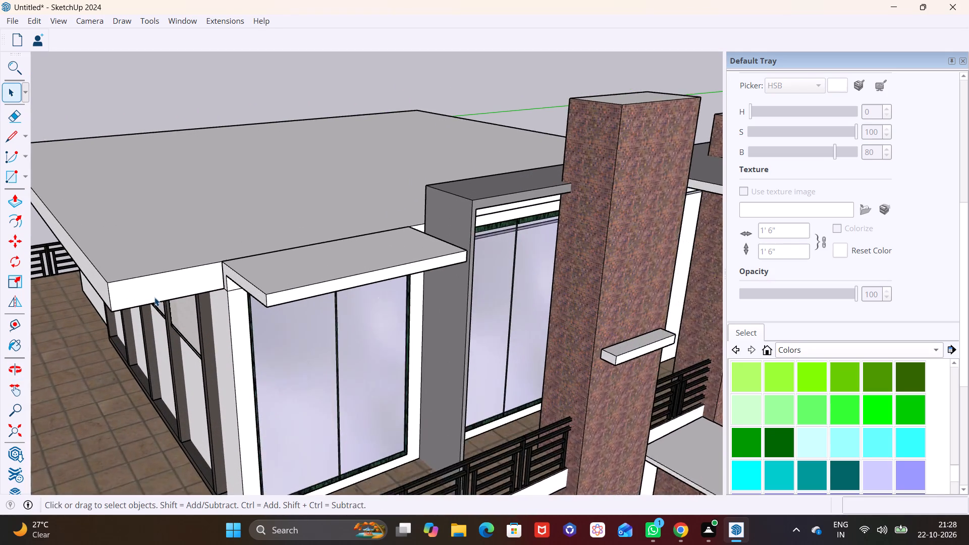
scroll(154, 297, up, 2)
middle_drag(154, 294, 149, 237)
shift+scroll(149, 240, up, 1)
middle_drag(164, 251, 137, 292)
scroll(135, 270, up, 1)
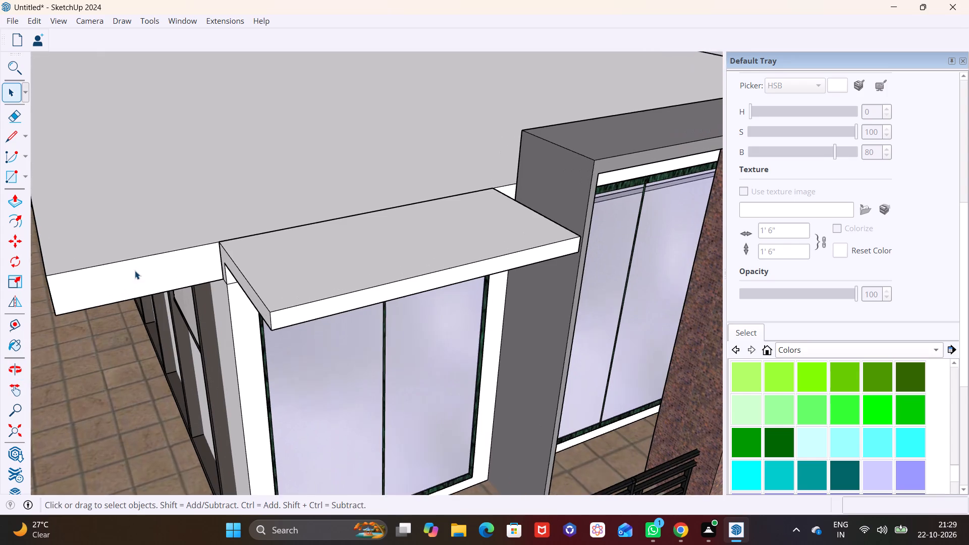
scroll(135, 270, up, 1)
click(243, 271)
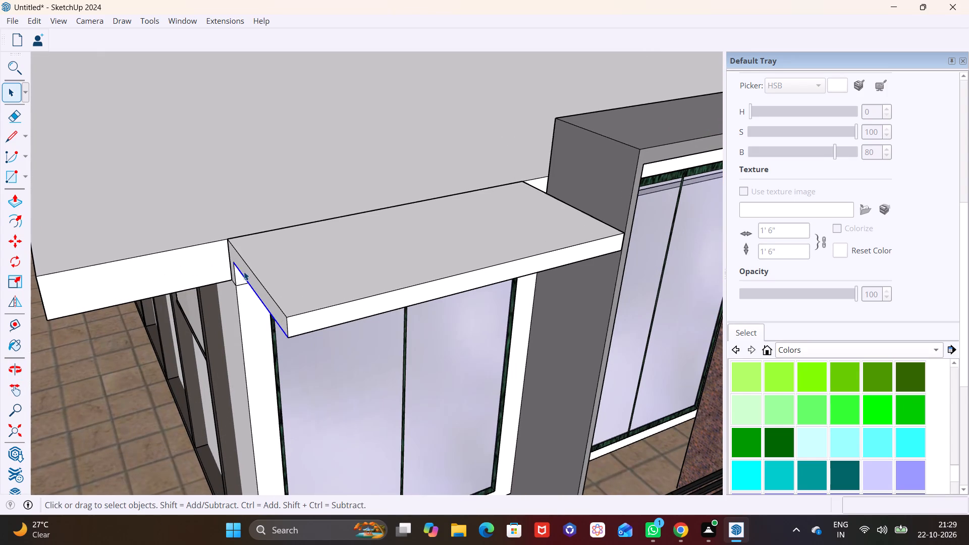
double_click(245, 272)
click(19, 206)
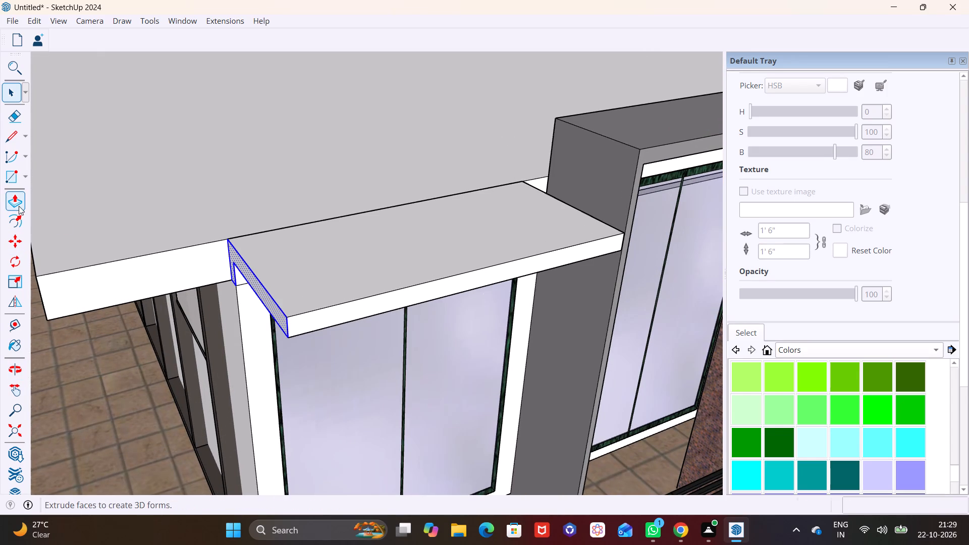
click(257, 291)
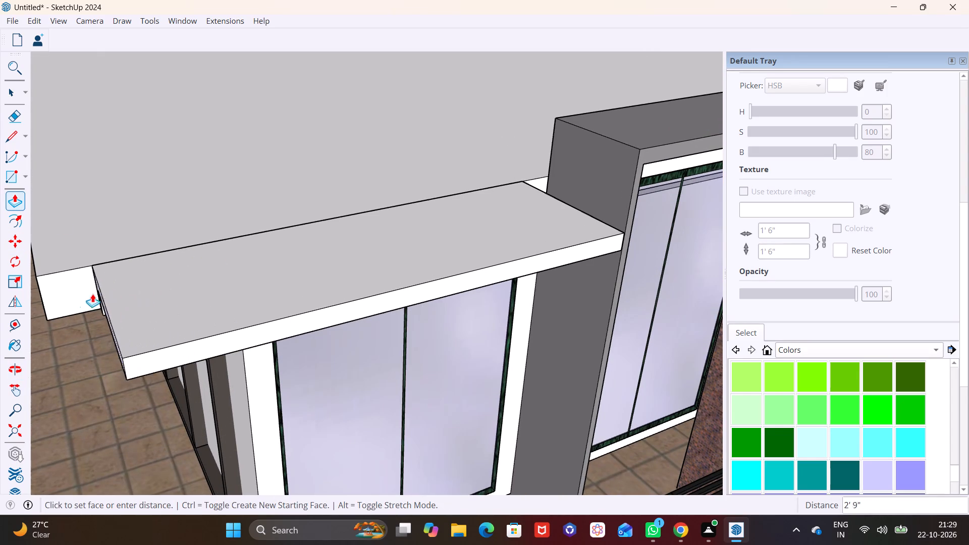
click(37, 296)
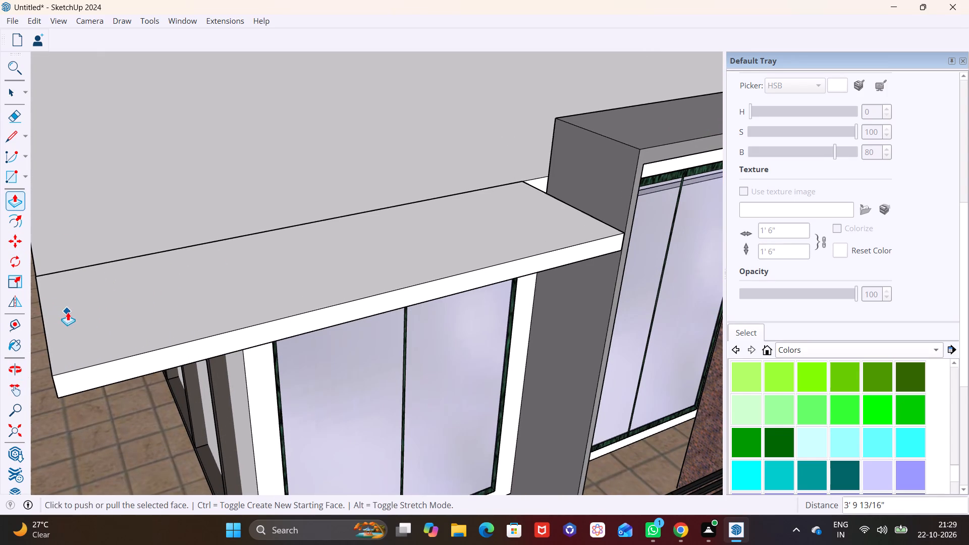
key(space)
click(119, 240)
Examine the extended roof slab and corner canopy from below, from the front corner and from above.
scroll(126, 287, down, 7)
middle_drag(121, 309, 198, 183)
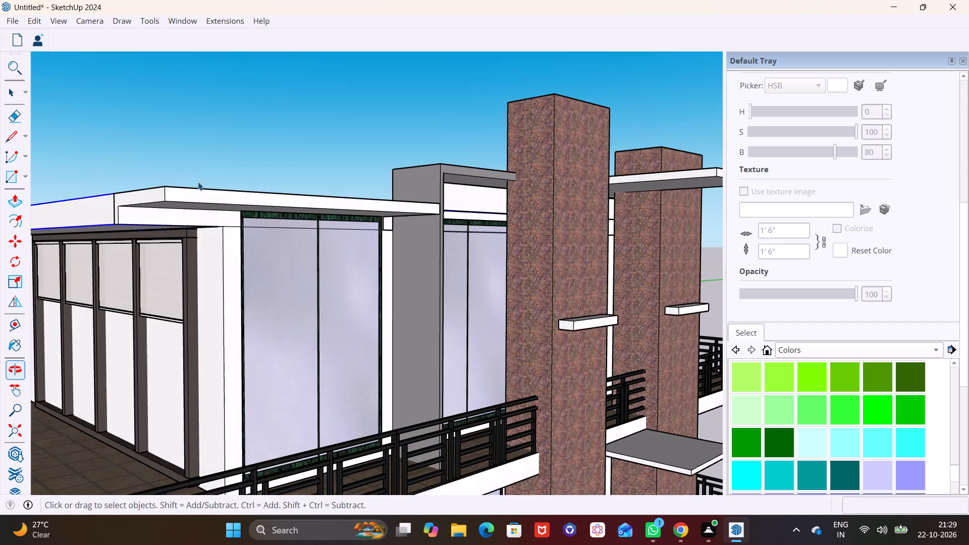
middle_drag(225, 235, 111, 305)
scroll(100, 255, down, 14)
middle_drag(125, 270, 206, 240)
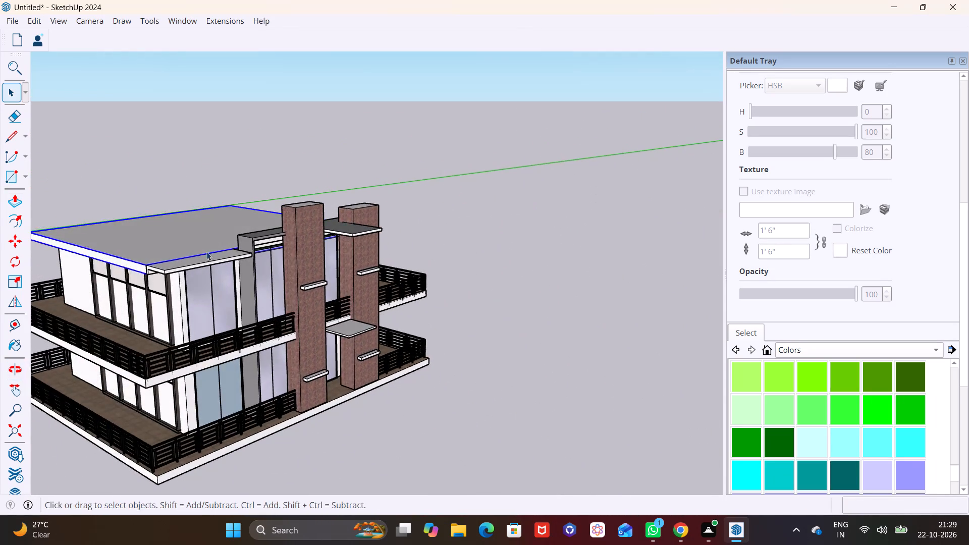
scroll(206, 256, down, 3)
click(236, 162)
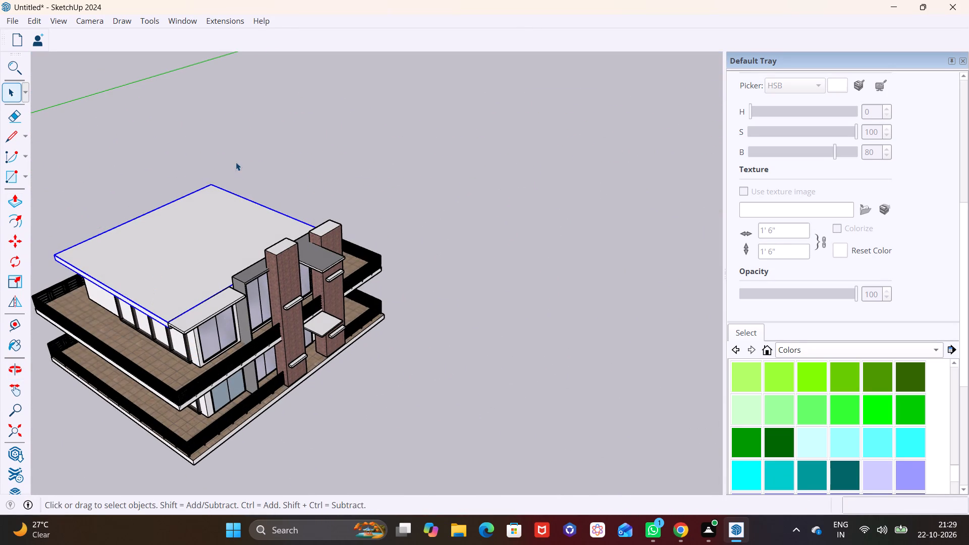
middle_drag(178, 289, 126, 298)
shift+middle_drag(158, 255, 257, 280)
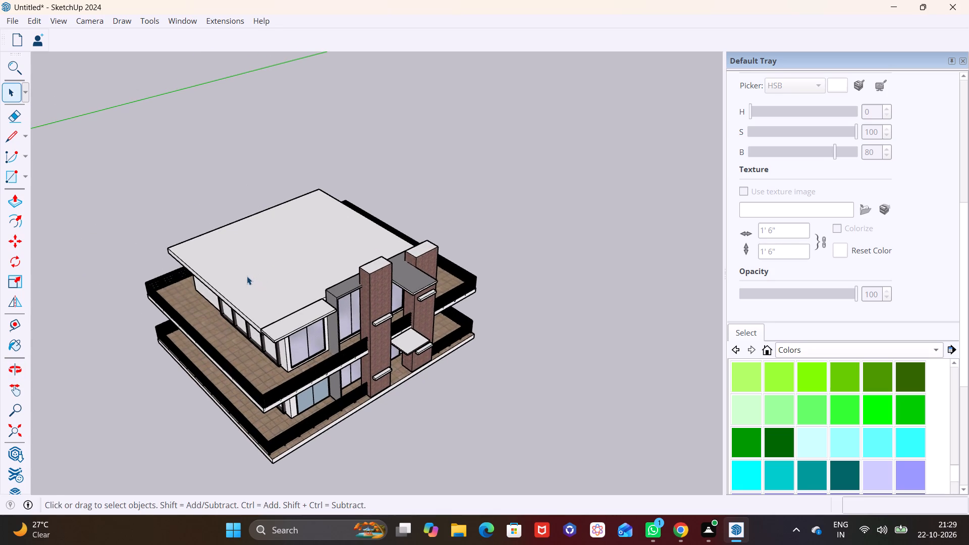
Draw a narrow rectangle about 26' 9" by 1' 3" on the roof slab, along its side edge above the corner canopy.
middle_drag(331, 342, 185, 349)
scroll(199, 293, down, 5)
shift+middle_drag(242, 283, 223, 372)
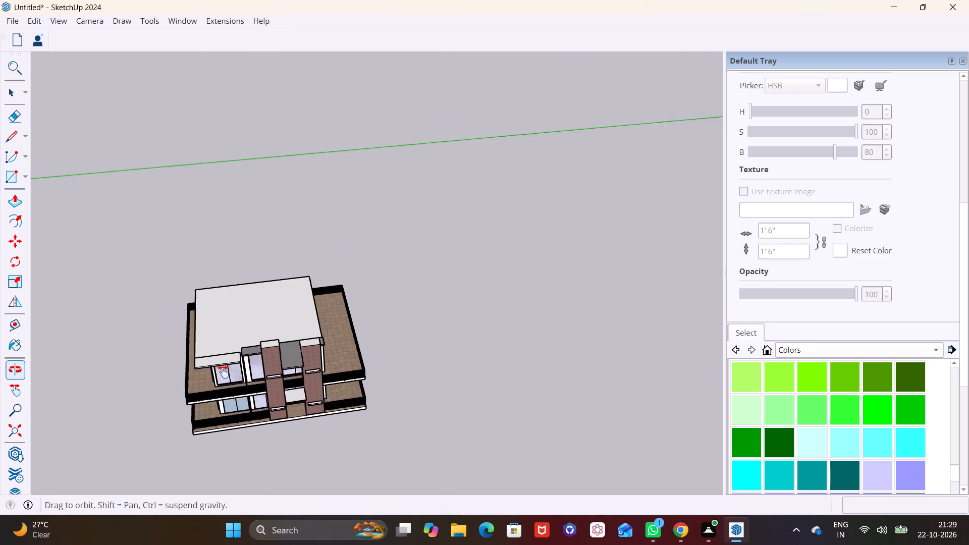
shift+middle_drag(223, 372, 223, 381)
scroll(223, 369, up, 5)
middle_drag(215, 388, 195, 450)
shift+middle_drag(199, 422, 224, 335)
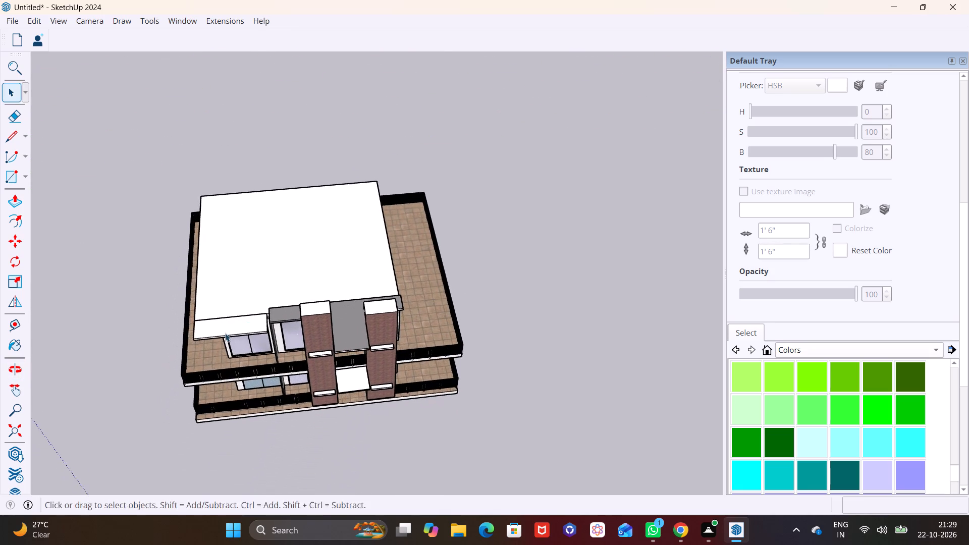
middle_drag(225, 348, 225, 358)
scroll(212, 269, up, 3)
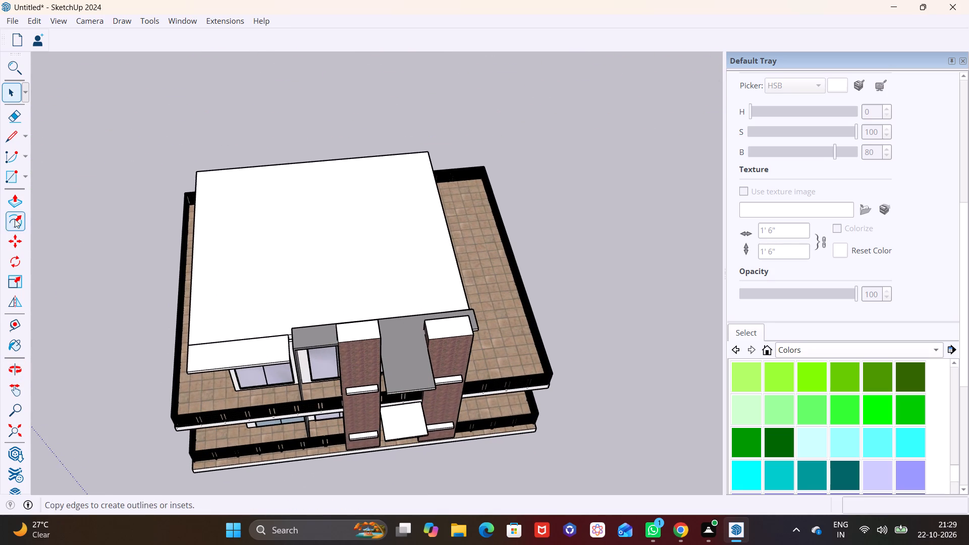
click(29, 175)
click(27, 176)
click(35, 190)
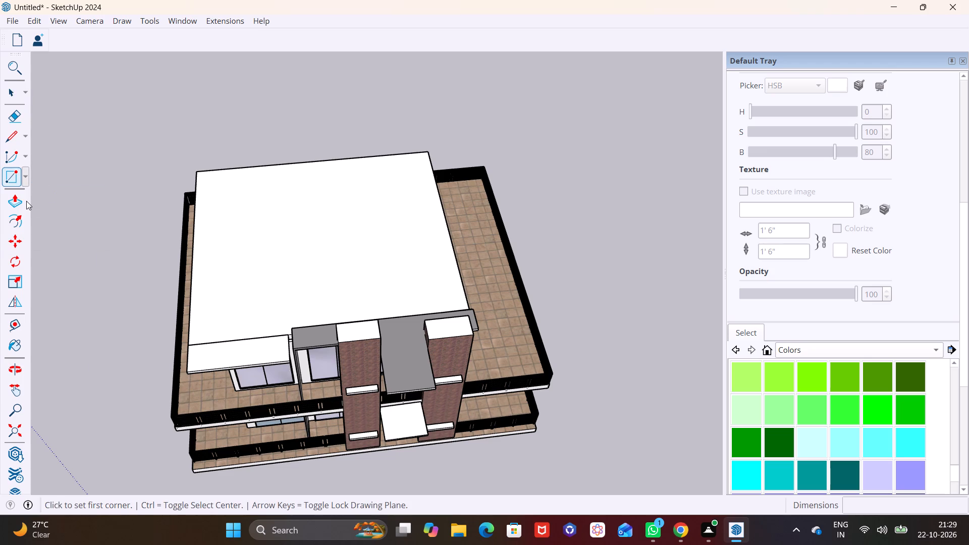
click(211, 186)
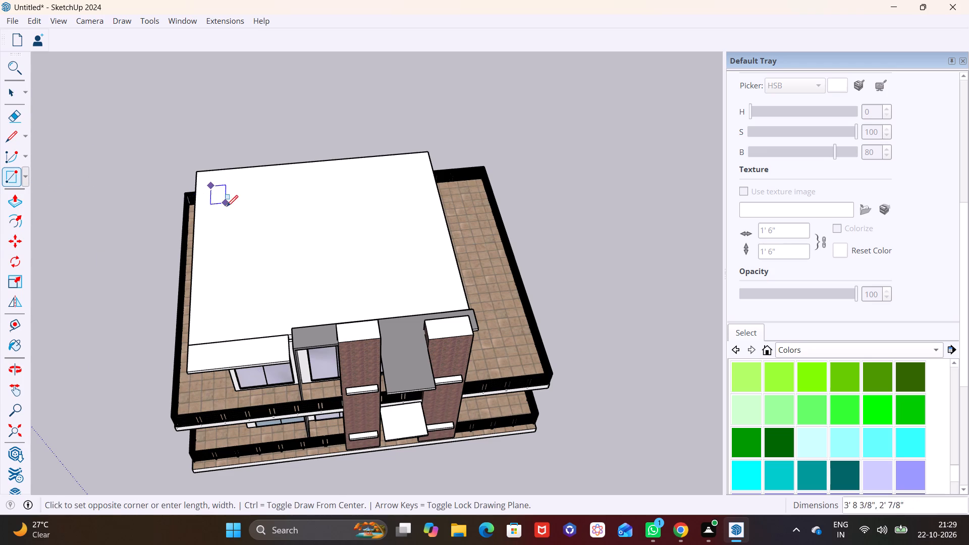
click(215, 339)
Push/Pull the narrow strip along the roof's side edge upward about 8' 1 1/4" to form a wall.
click(11, 96)
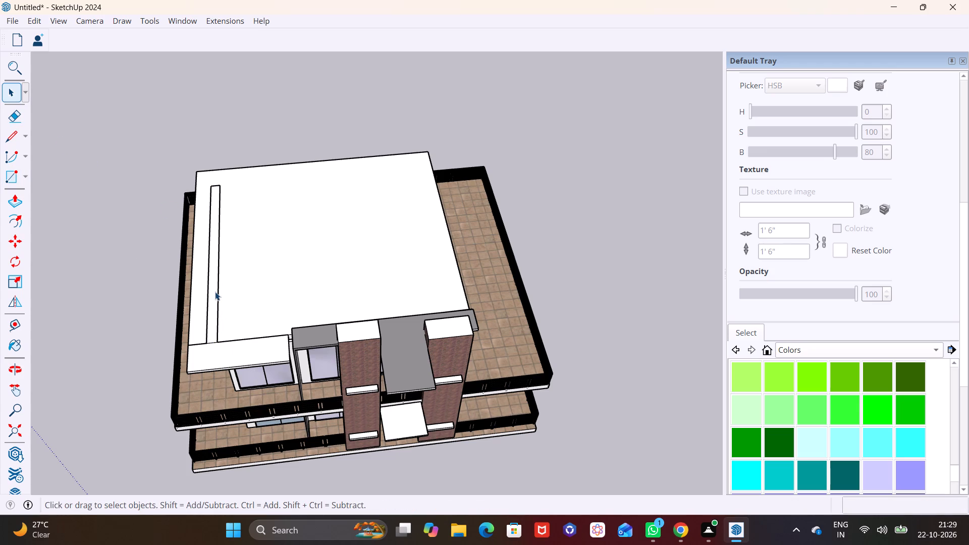
click(215, 292)
click(15, 197)
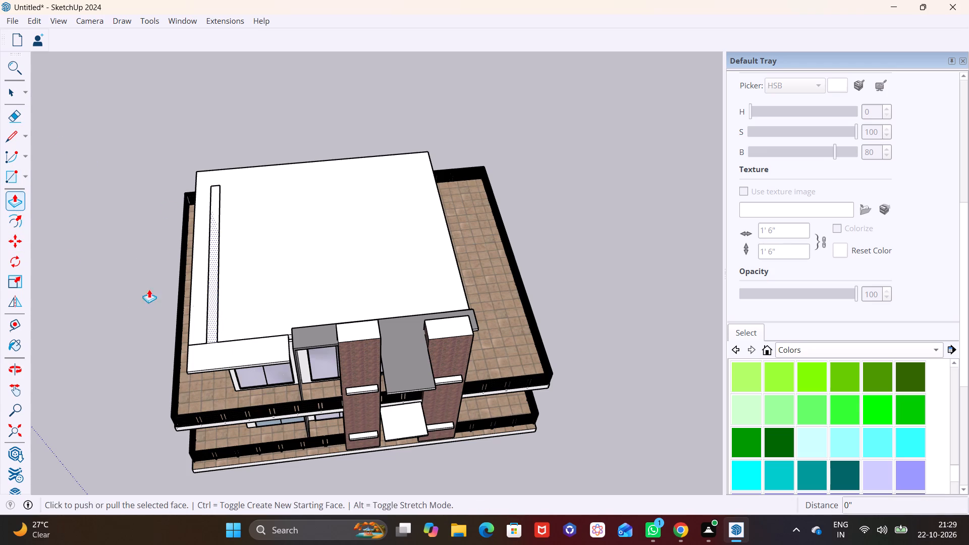
click(211, 308)
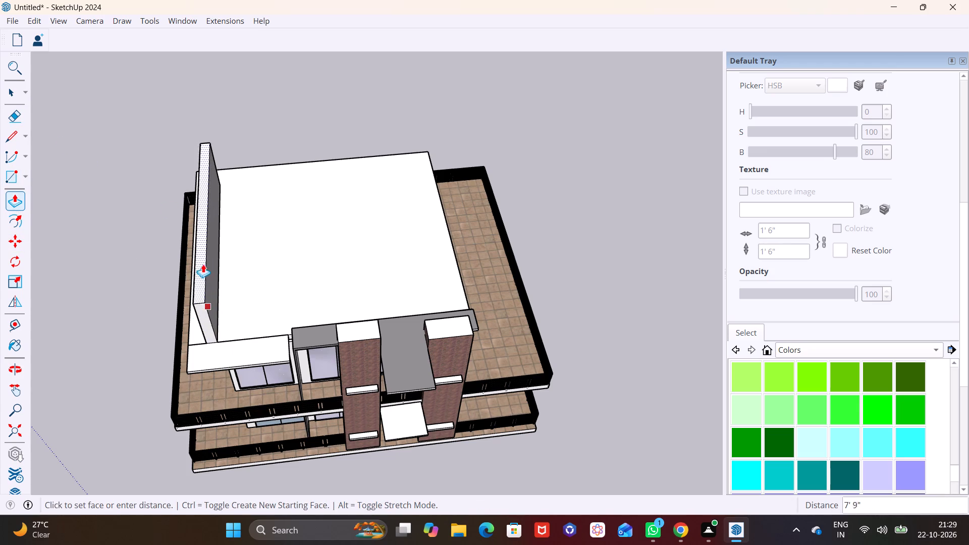
click(203, 263)
Examine the raised roof wall in relation to the front facade and its columns from several angles.
middle_drag(244, 309, 268, 161)
scroll(299, 192, down, 5)
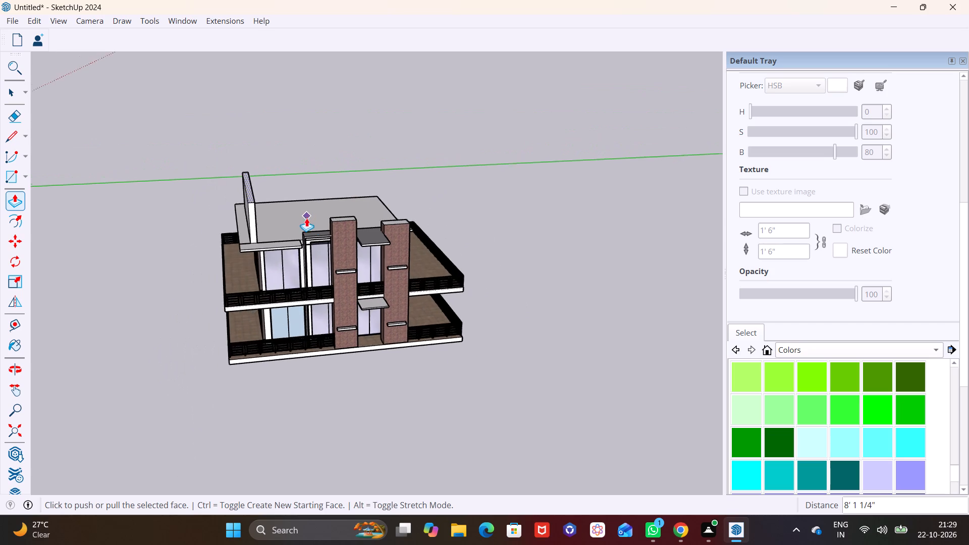
scroll(306, 218, down, 1)
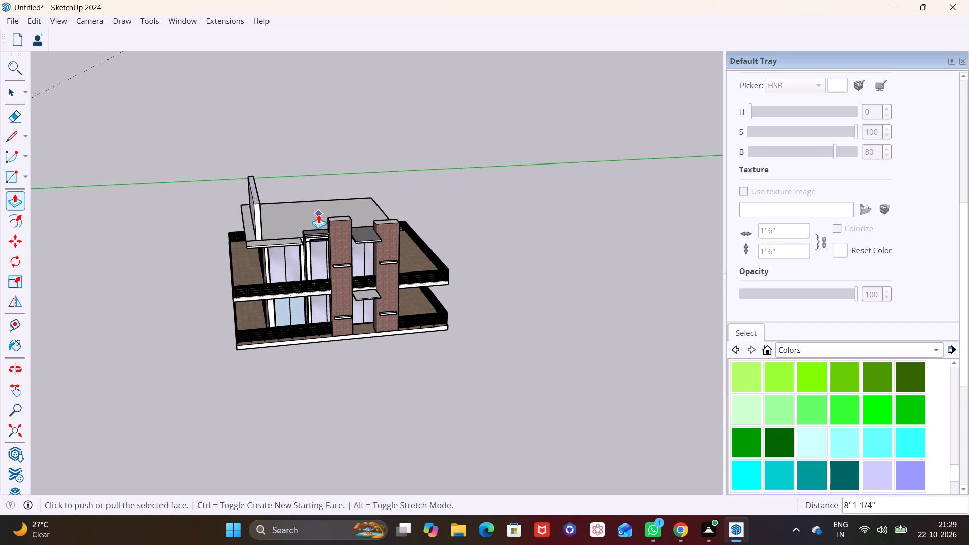
scroll(318, 215, down, 1)
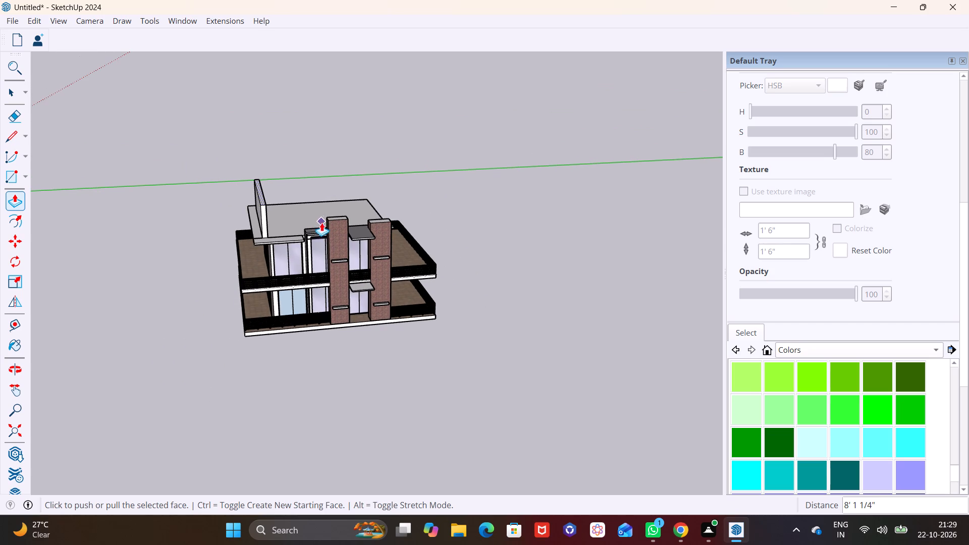
scroll(324, 223, down, 1)
middle_drag(341, 230, 268, 273)
scroll(325, 206, up, 5)
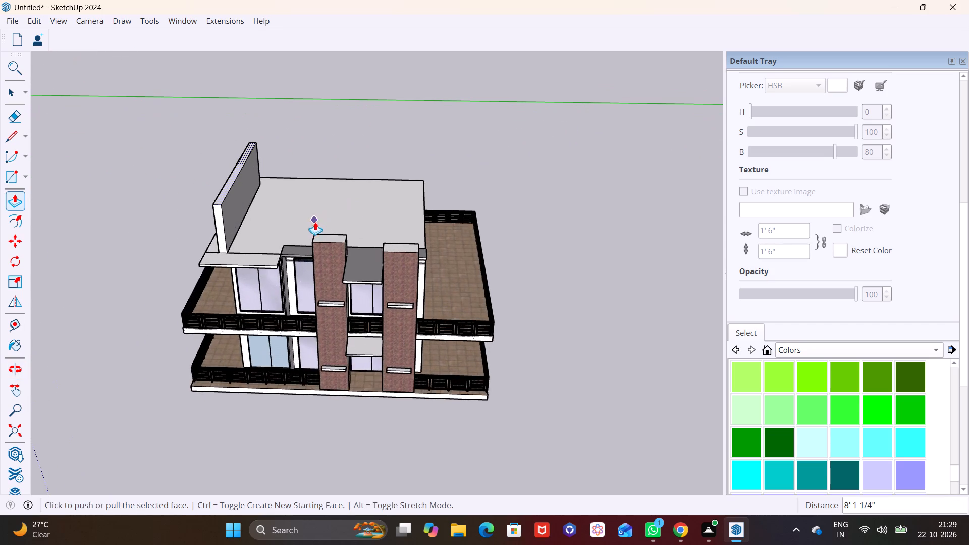
middle_drag(319, 227, 369, 242)
scroll(351, 215, down, 3)
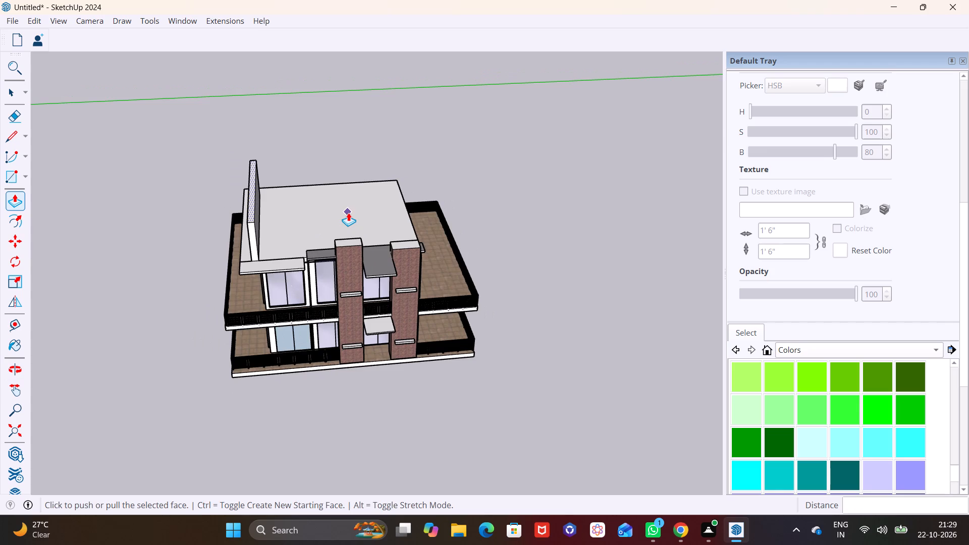
Draw a second narrow rectangle about 25' 8" by 1' 9 1/2" along the middle of the roof, parallel to the raised wall.
shift+middle_drag(348, 212, 282, 234)
scroll(281, 234, up, 4)
middle_drag(277, 244, 273, 311)
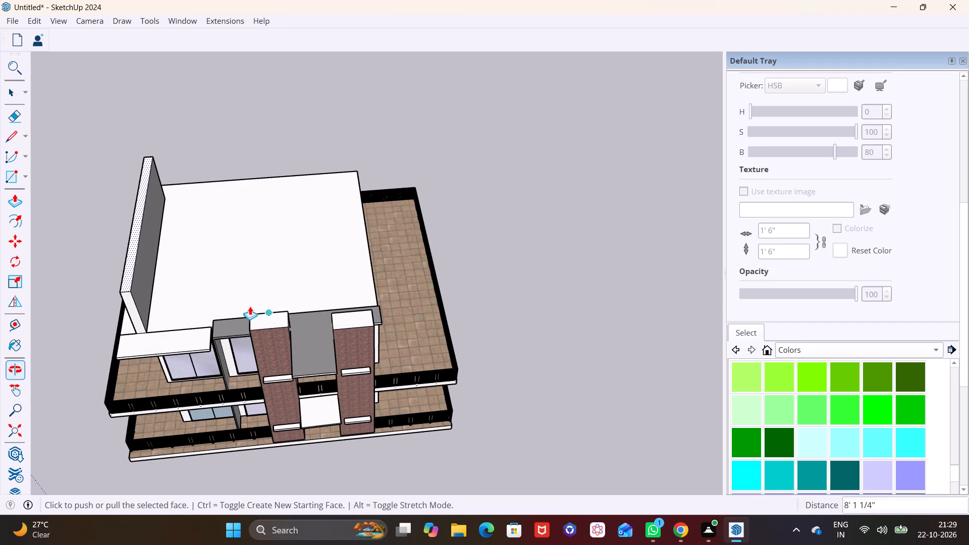
click(26, 178)
click(47, 202)
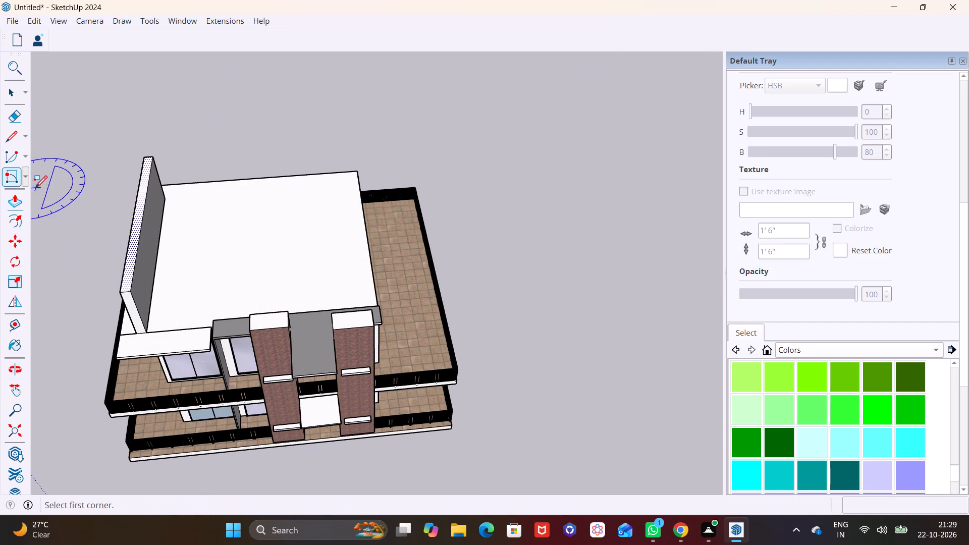
click(23, 173)
click(26, 194)
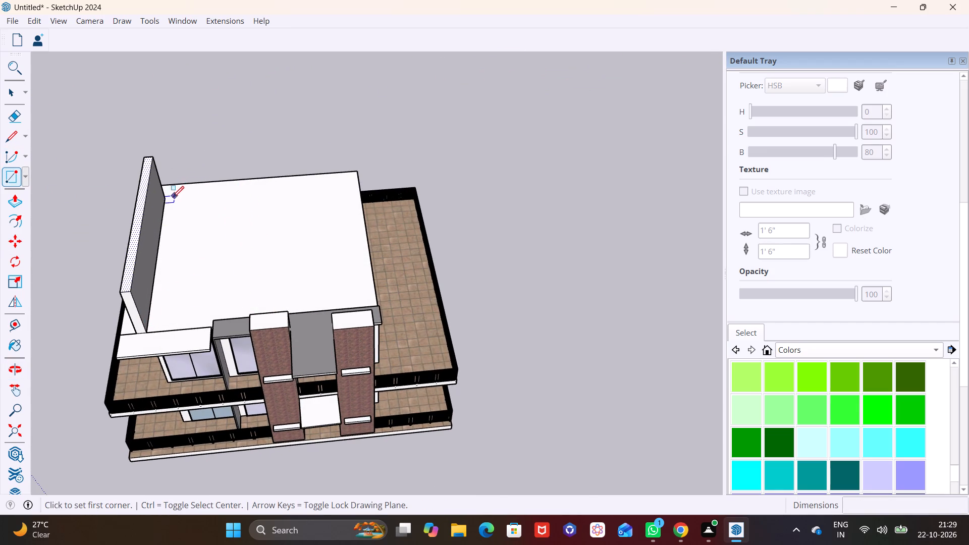
click(244, 194)
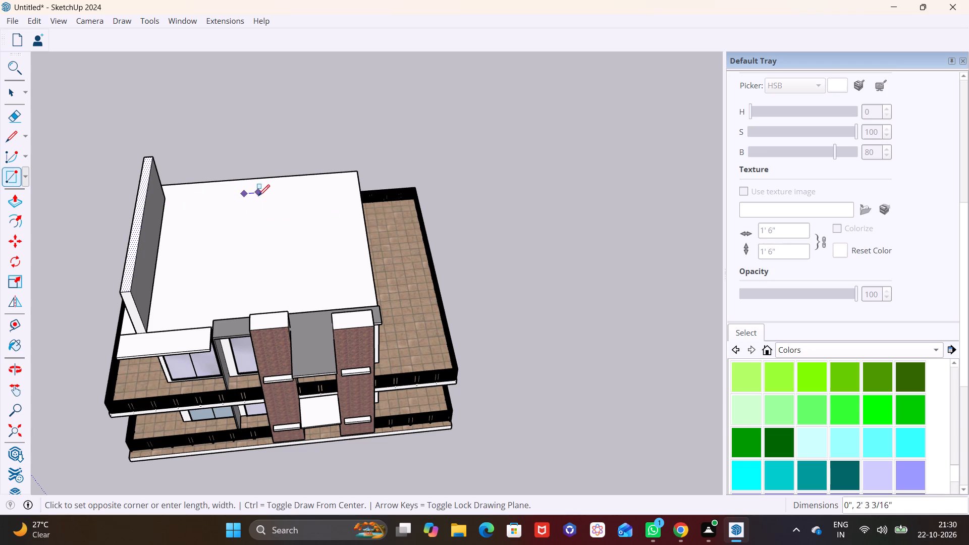
middle_drag(254, 302, 247, 366)
middle_drag(247, 356, 220, 423)
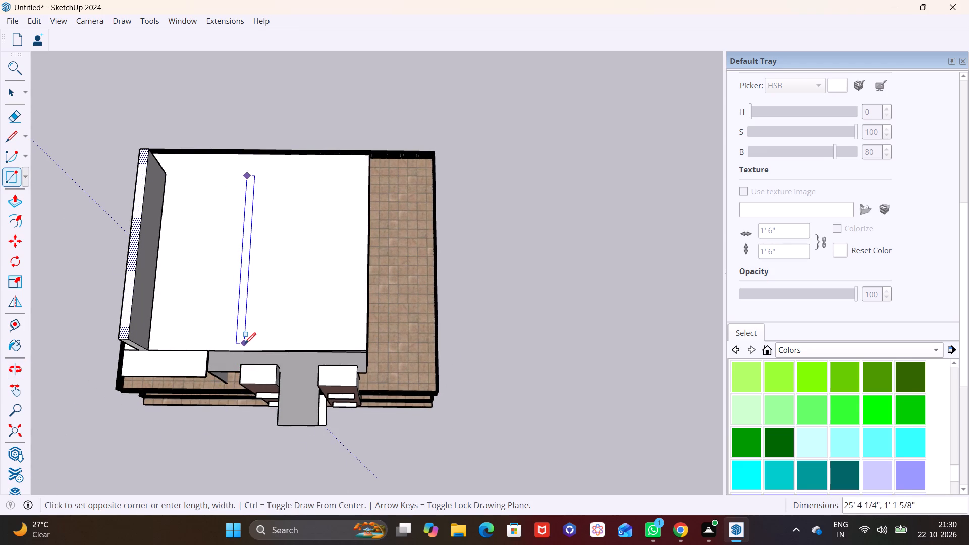
click(249, 346)
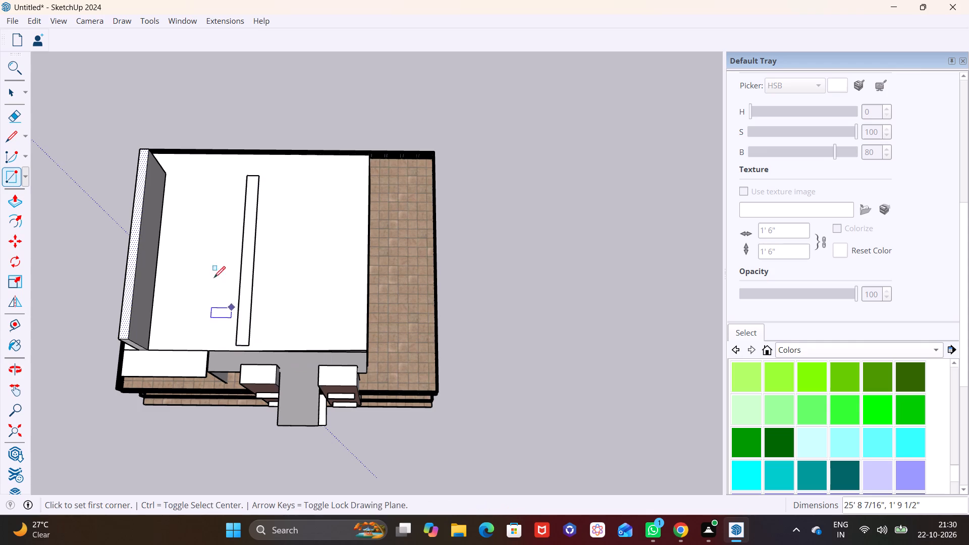
Push/Pull the middle strip upward to form a second roof wall facing the first one.
click(10, 97)
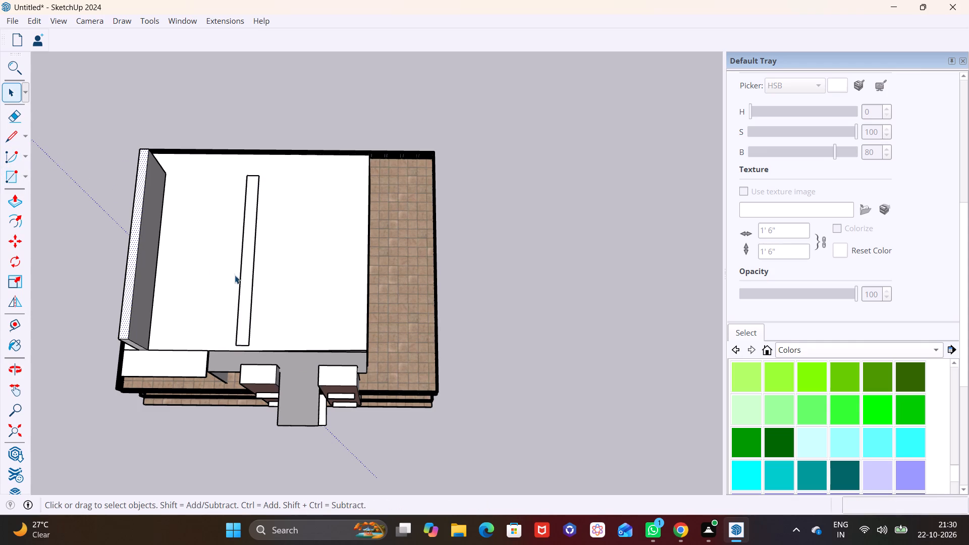
click(248, 269)
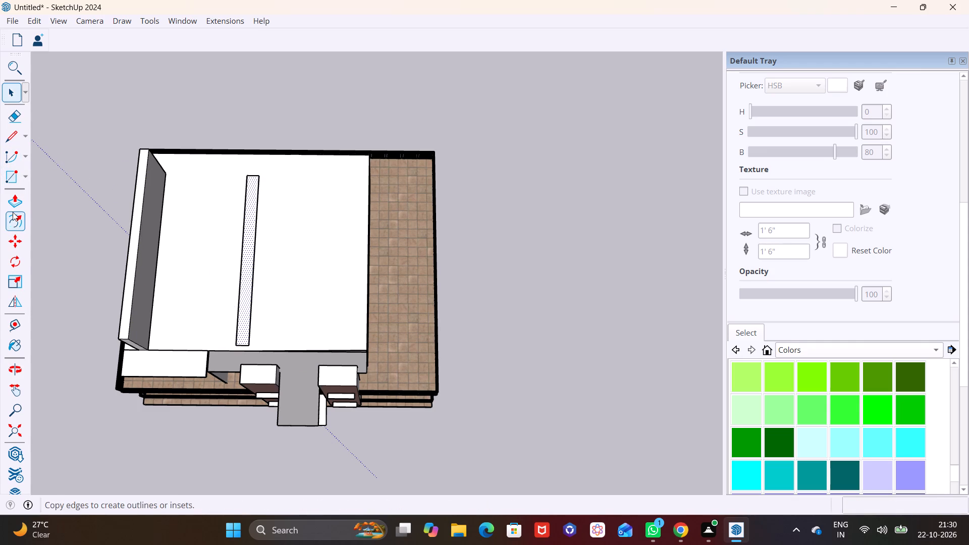
click(13, 202)
click(242, 290)
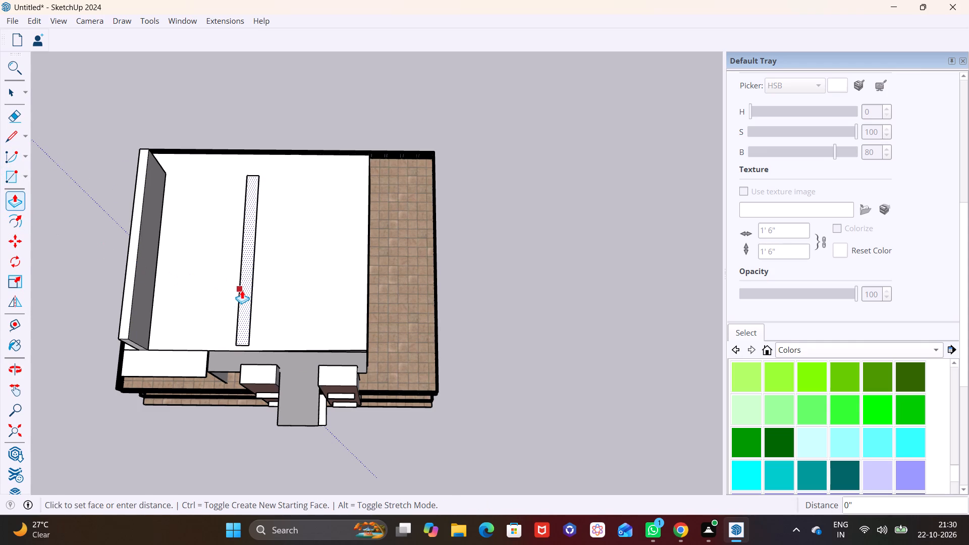
click(239, 273)
Push/Pull the top of the middle roof wall down about 2' 1 5/8".
middle_drag(247, 279, 254, 151)
middle_drag(218, 289, 221, 267)
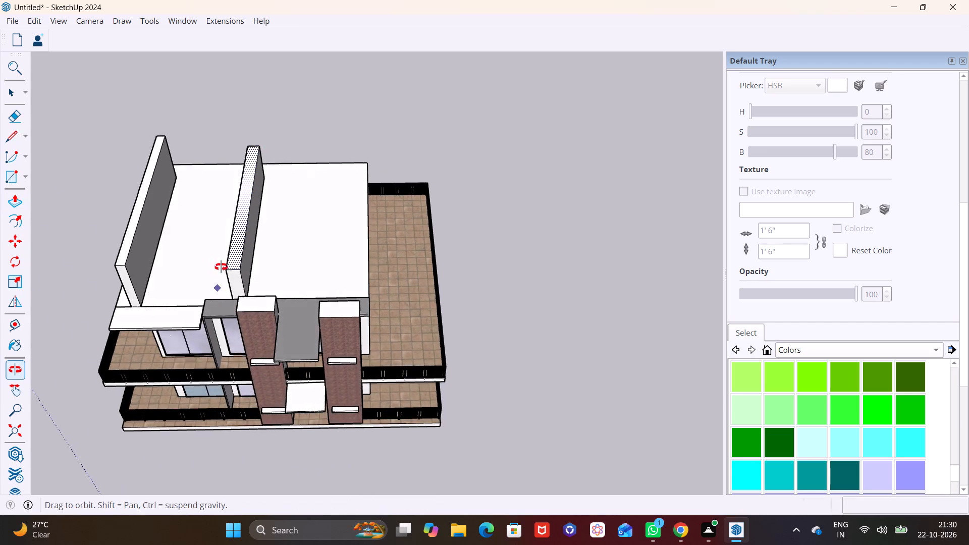
middle_drag(221, 267, 250, 181)
middle_drag(255, 227, 265, 177)
click(249, 190)
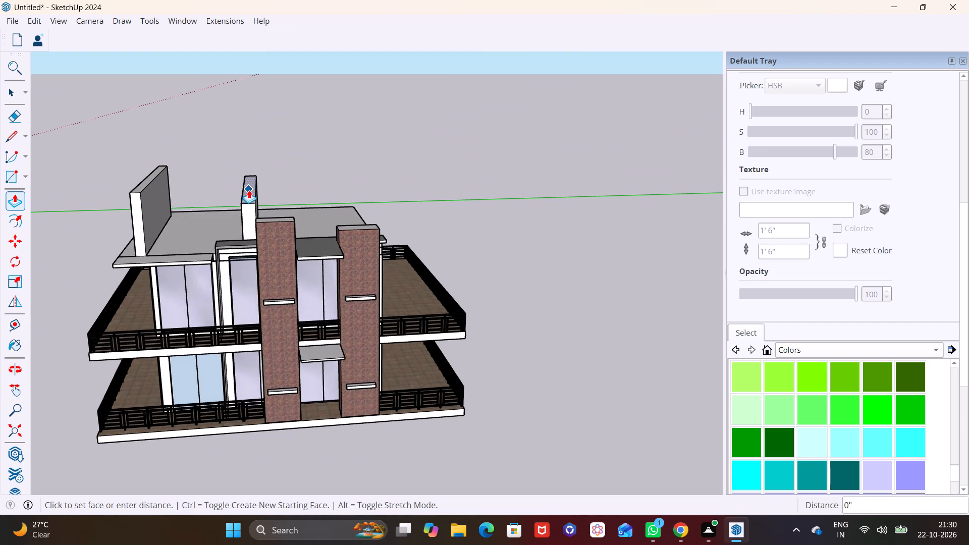
click(249, 204)
Examine the two roof walls of different height from the front and from above.
middle_drag(127, 211, 90, 310)
scroll(131, 245, down, 4)
middle_drag(164, 245, 211, 278)
scroll(163, 235, down, 6)
middle_drag(164, 246, 163, 296)
scroll(163, 296, down, 1)
scroll(162, 268, up, 6)
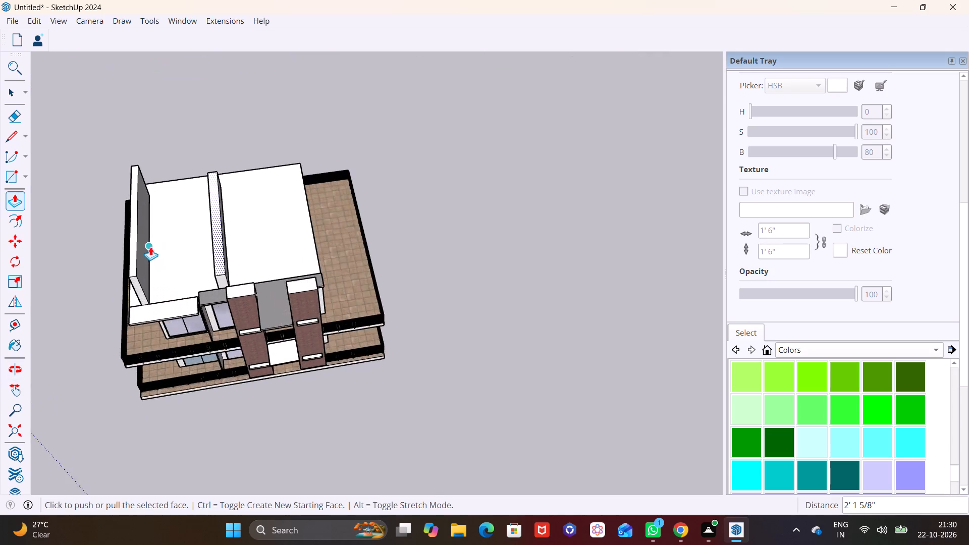
scroll(150, 247, up, 8)
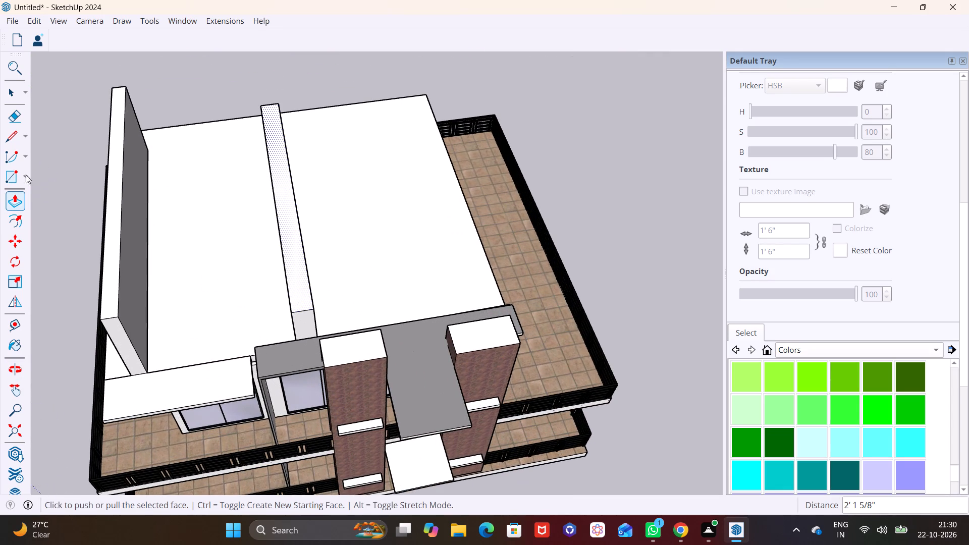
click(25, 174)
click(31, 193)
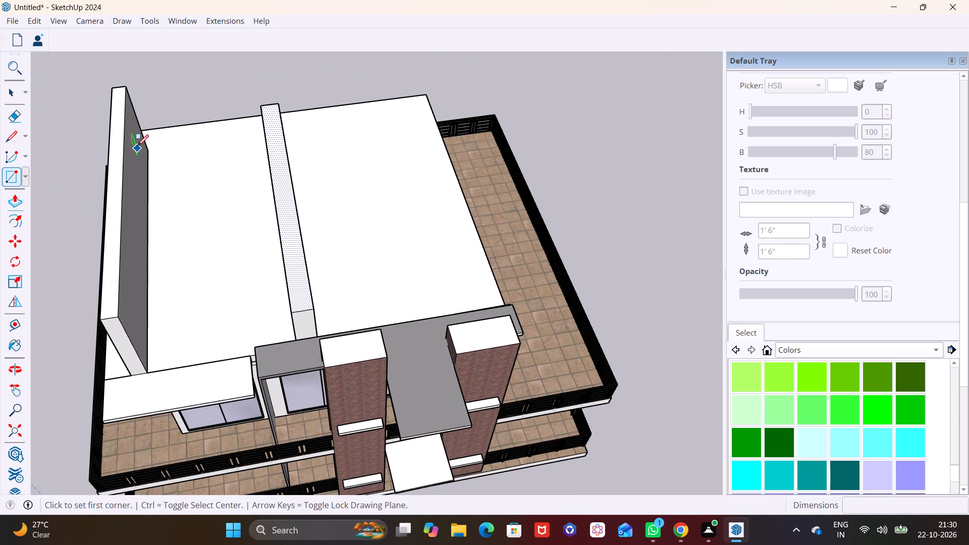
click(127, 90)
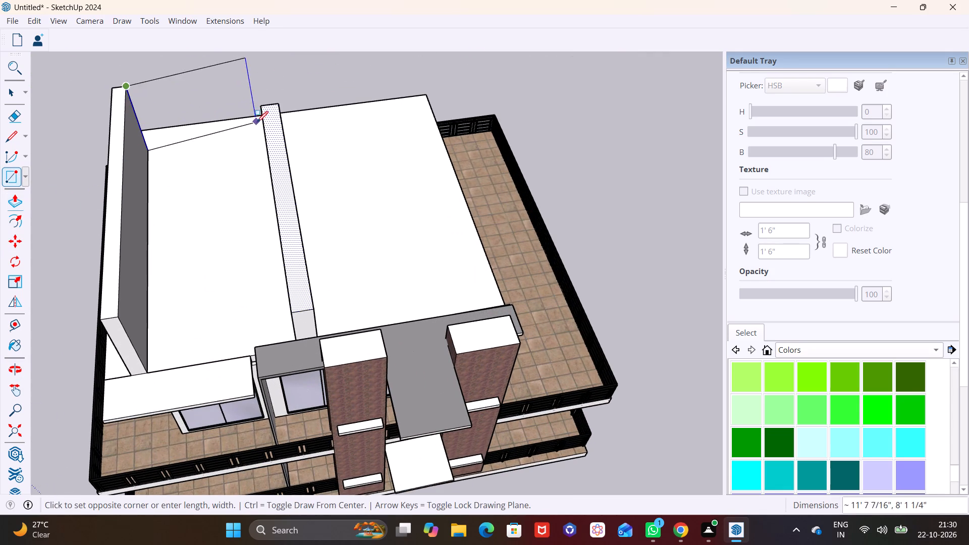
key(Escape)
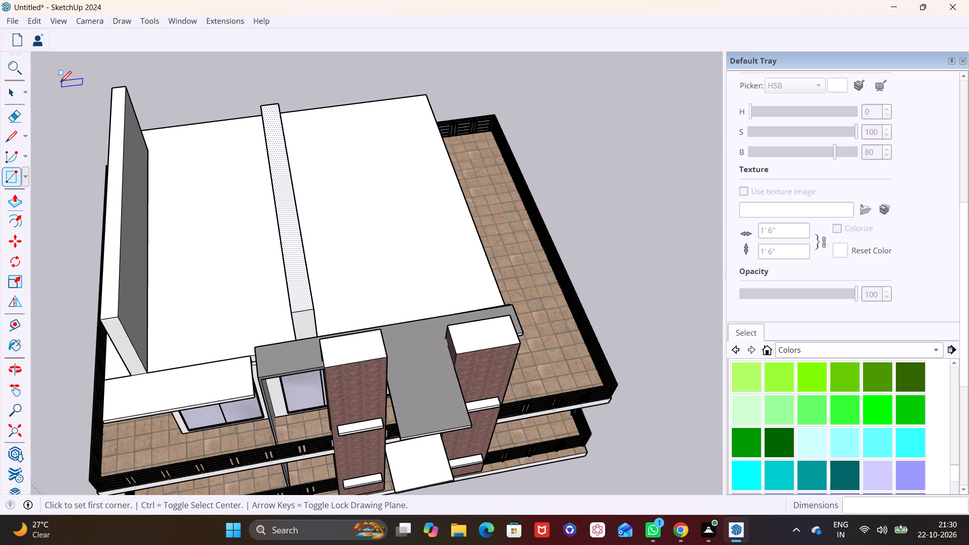
Draw lines joining the facing top corners of the two roof walls at the back and front, forming a sloped face between them.
click(16, 135)
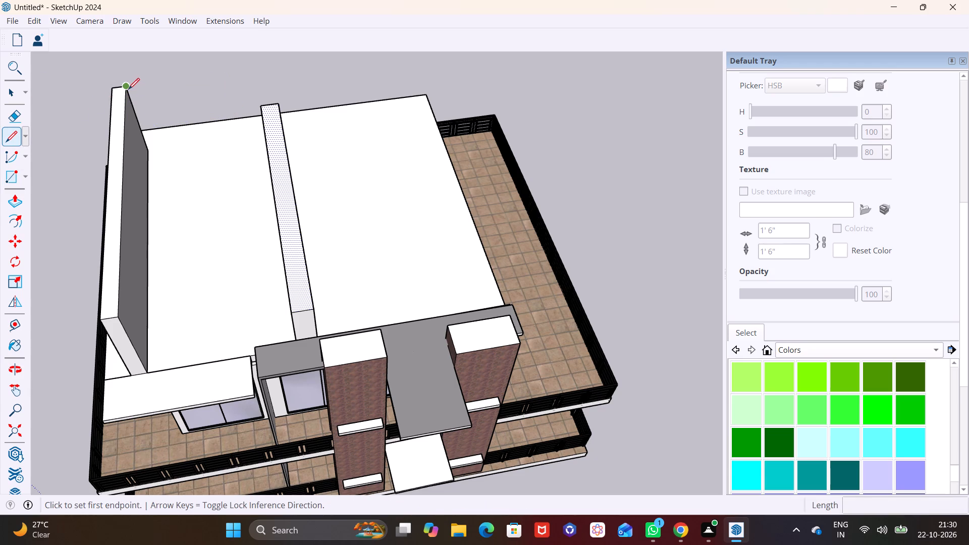
click(128, 89)
click(262, 106)
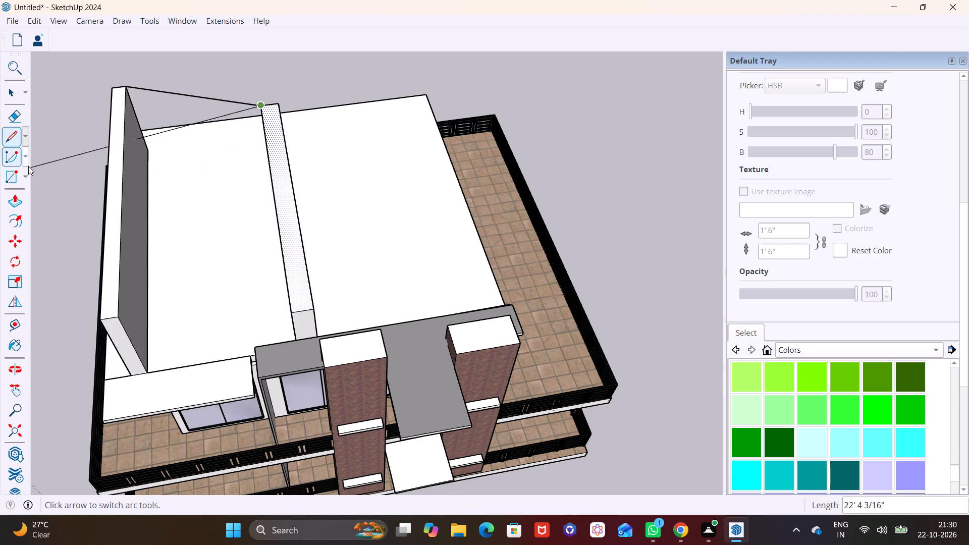
click(13, 96)
click(13, 139)
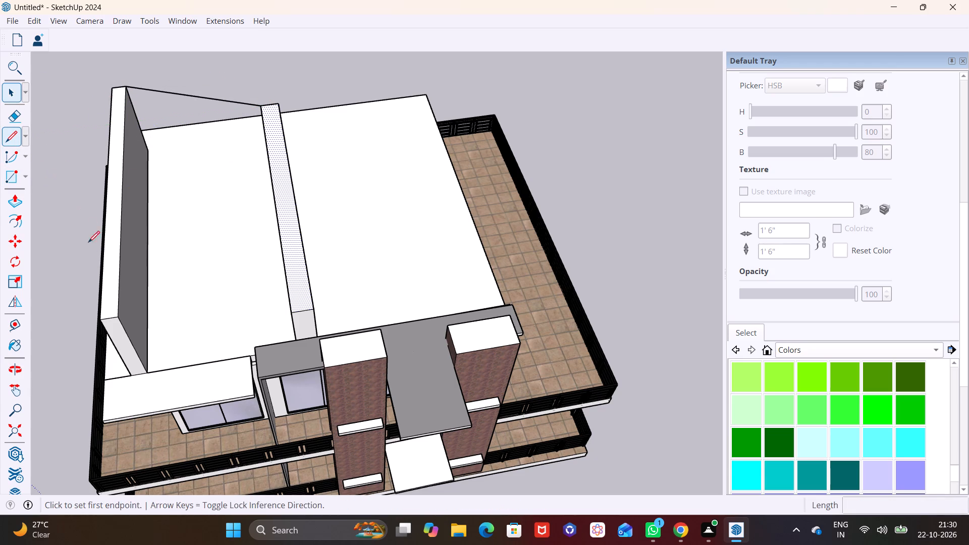
click(120, 316)
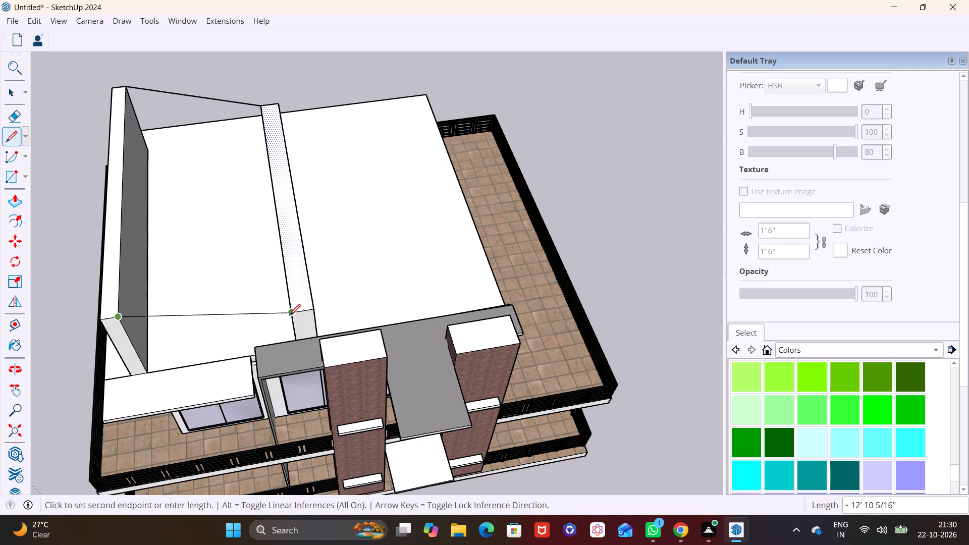
click(289, 315)
scroll(192, 280, down, 3)
middle_drag(222, 291, 211, 150)
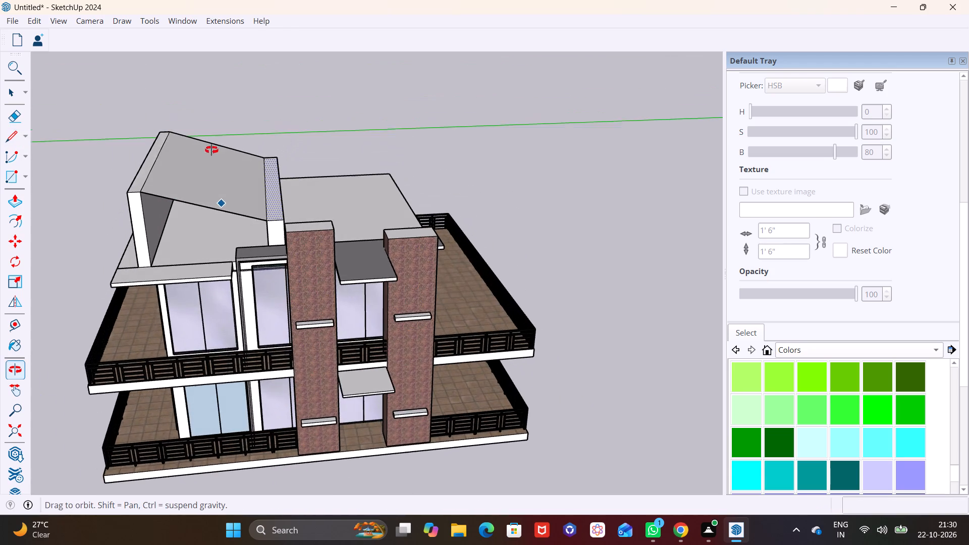
middle_drag(211, 150, 212, 149)
middle_drag(213, 191, 122, 216)
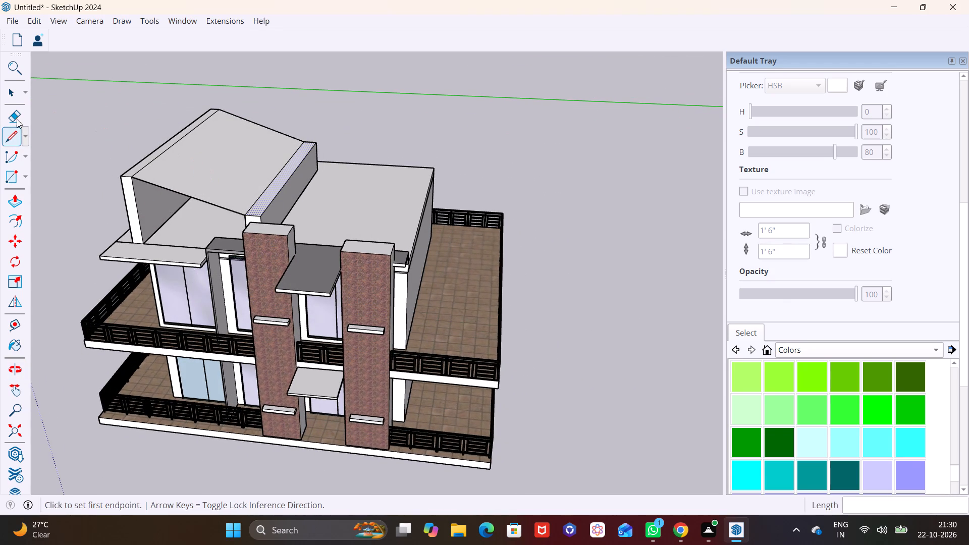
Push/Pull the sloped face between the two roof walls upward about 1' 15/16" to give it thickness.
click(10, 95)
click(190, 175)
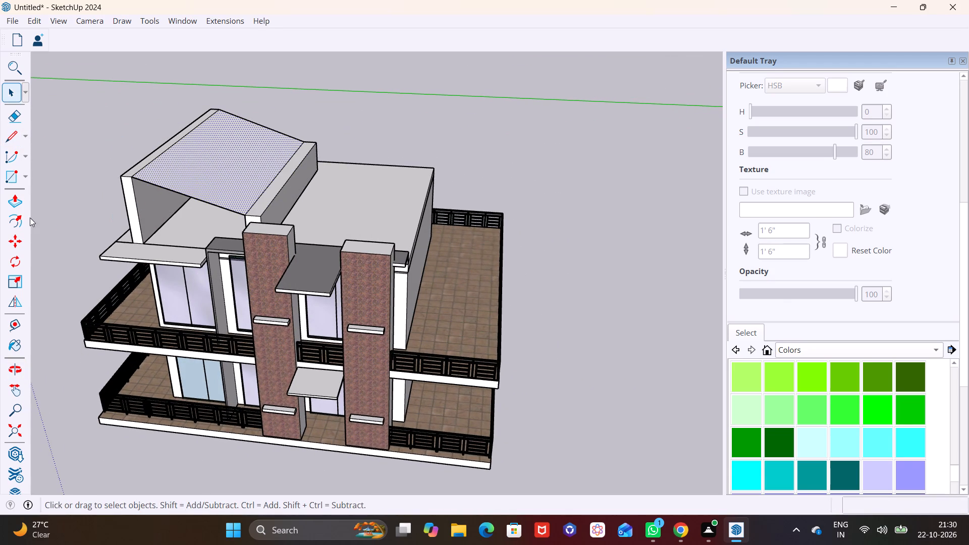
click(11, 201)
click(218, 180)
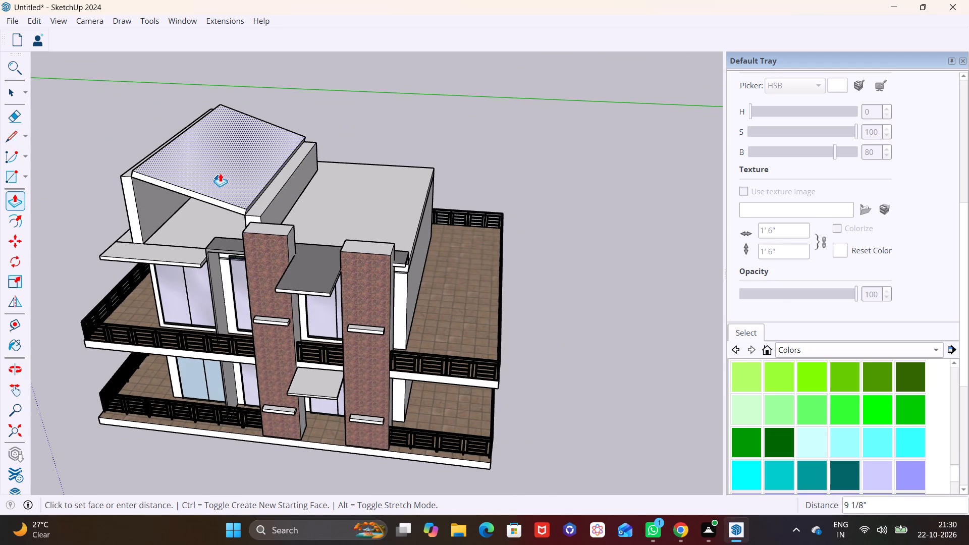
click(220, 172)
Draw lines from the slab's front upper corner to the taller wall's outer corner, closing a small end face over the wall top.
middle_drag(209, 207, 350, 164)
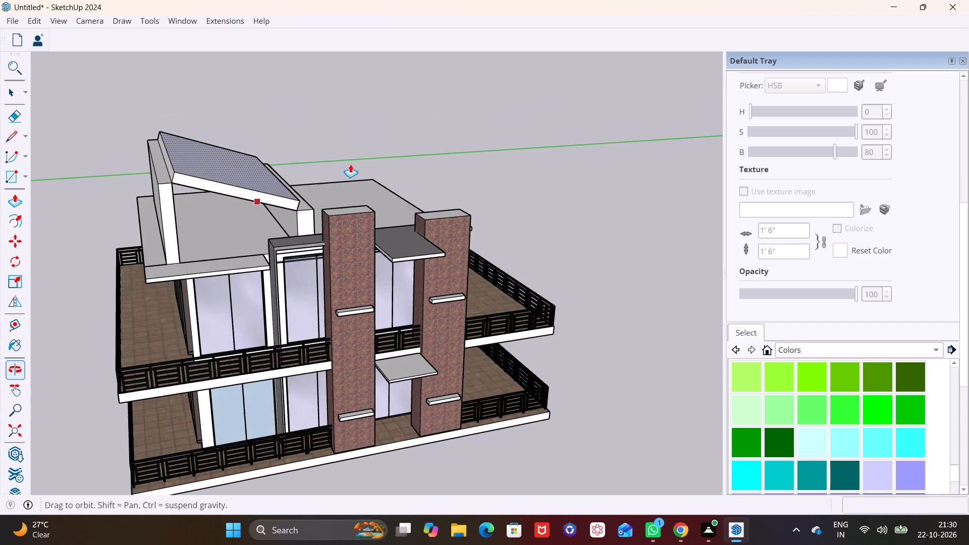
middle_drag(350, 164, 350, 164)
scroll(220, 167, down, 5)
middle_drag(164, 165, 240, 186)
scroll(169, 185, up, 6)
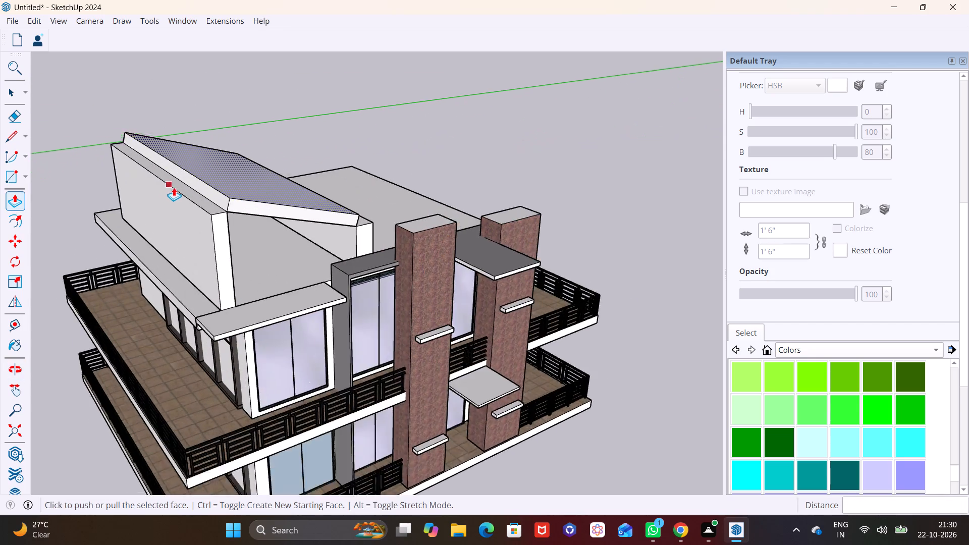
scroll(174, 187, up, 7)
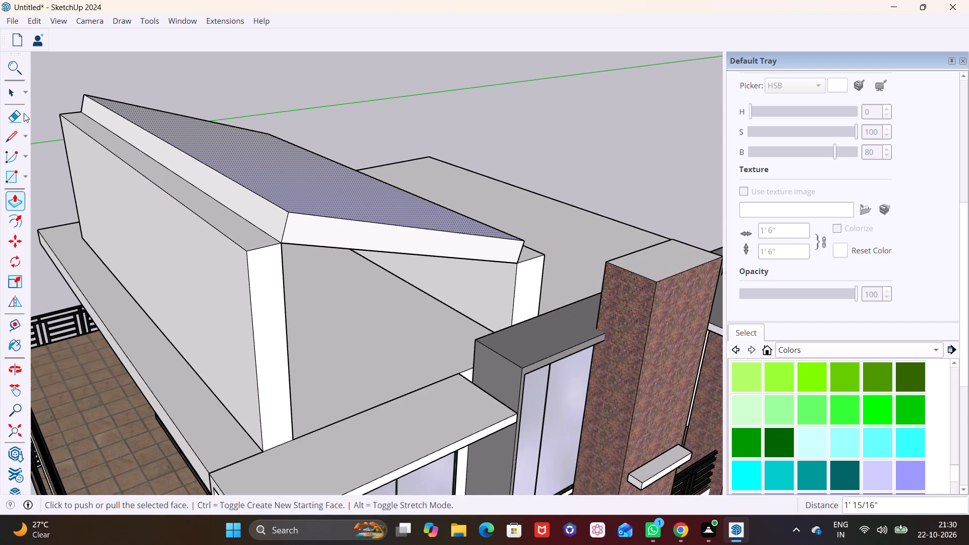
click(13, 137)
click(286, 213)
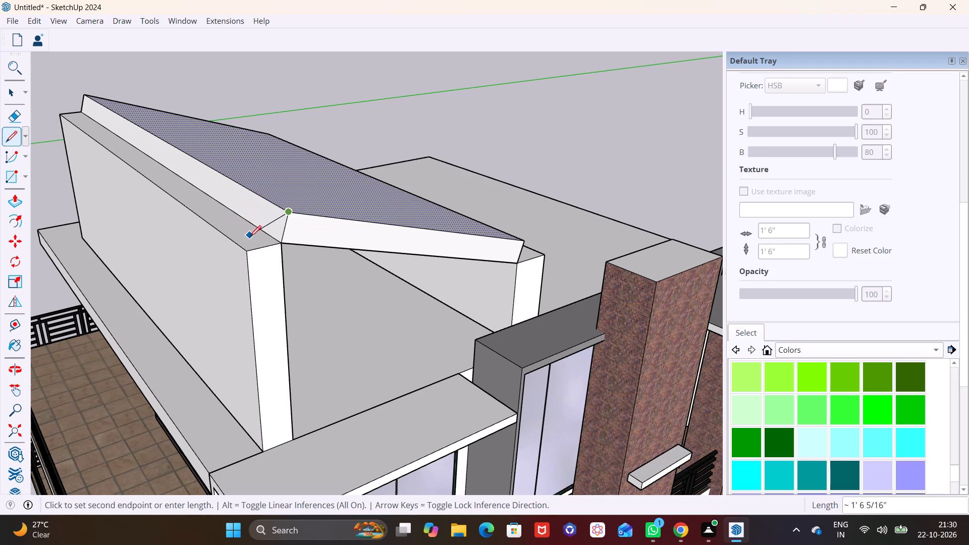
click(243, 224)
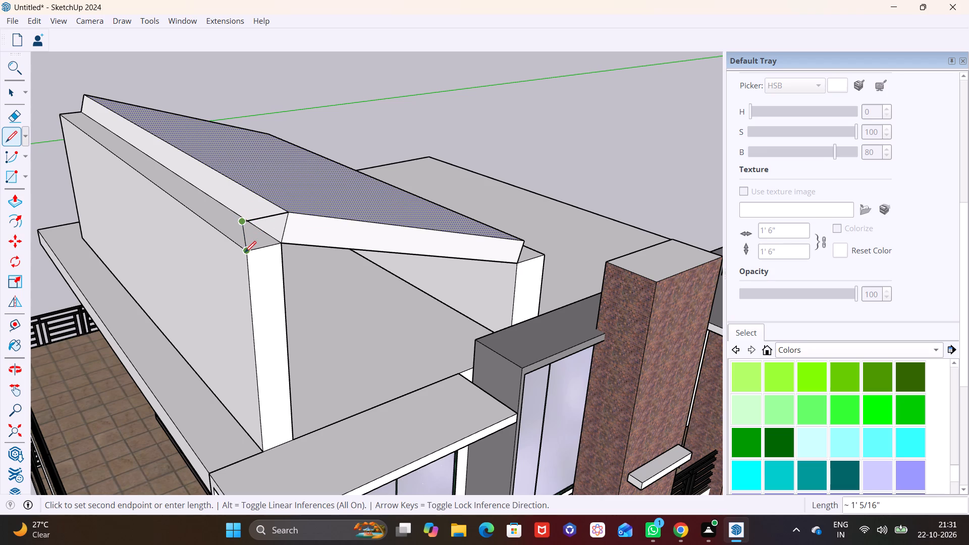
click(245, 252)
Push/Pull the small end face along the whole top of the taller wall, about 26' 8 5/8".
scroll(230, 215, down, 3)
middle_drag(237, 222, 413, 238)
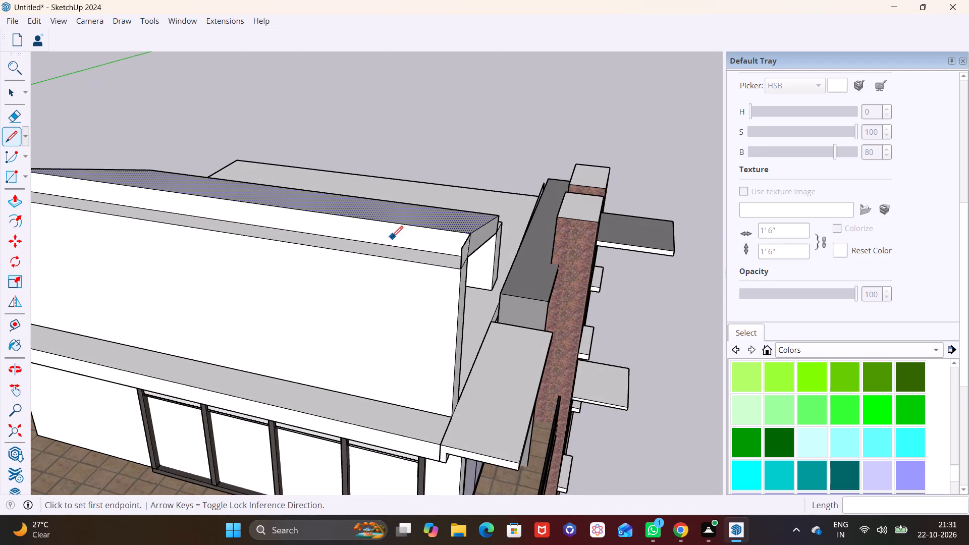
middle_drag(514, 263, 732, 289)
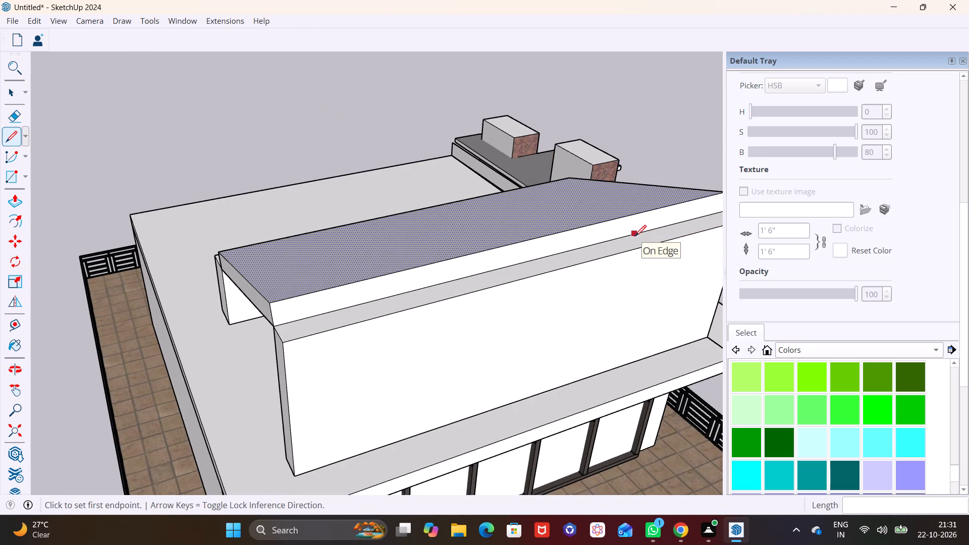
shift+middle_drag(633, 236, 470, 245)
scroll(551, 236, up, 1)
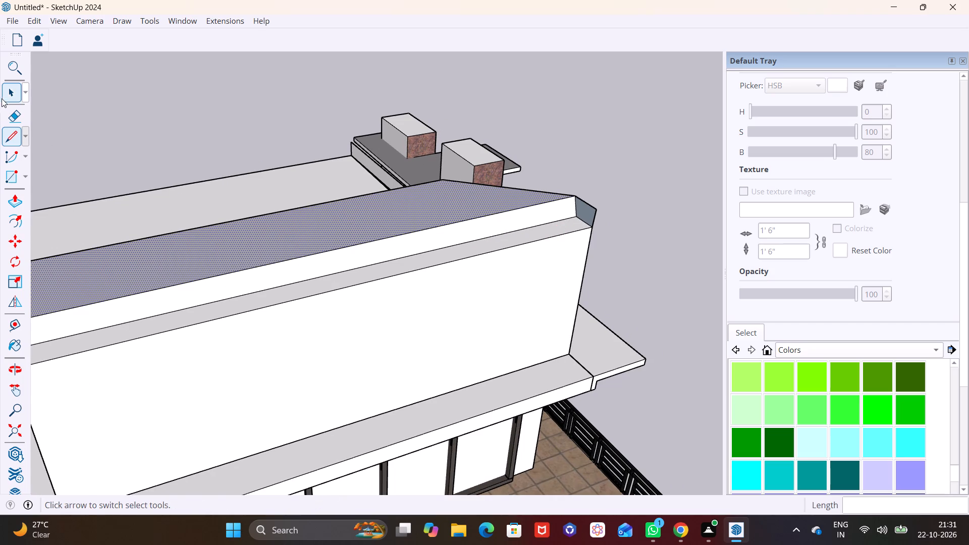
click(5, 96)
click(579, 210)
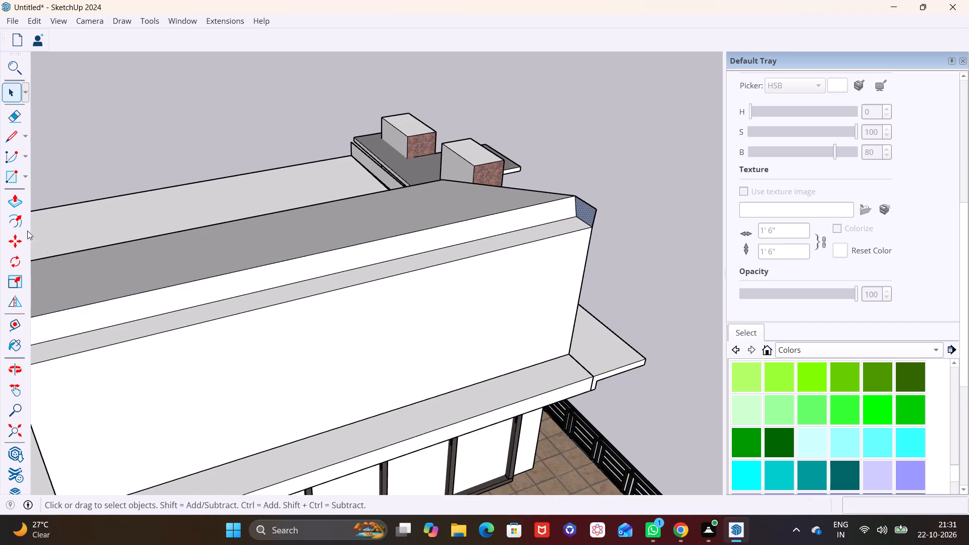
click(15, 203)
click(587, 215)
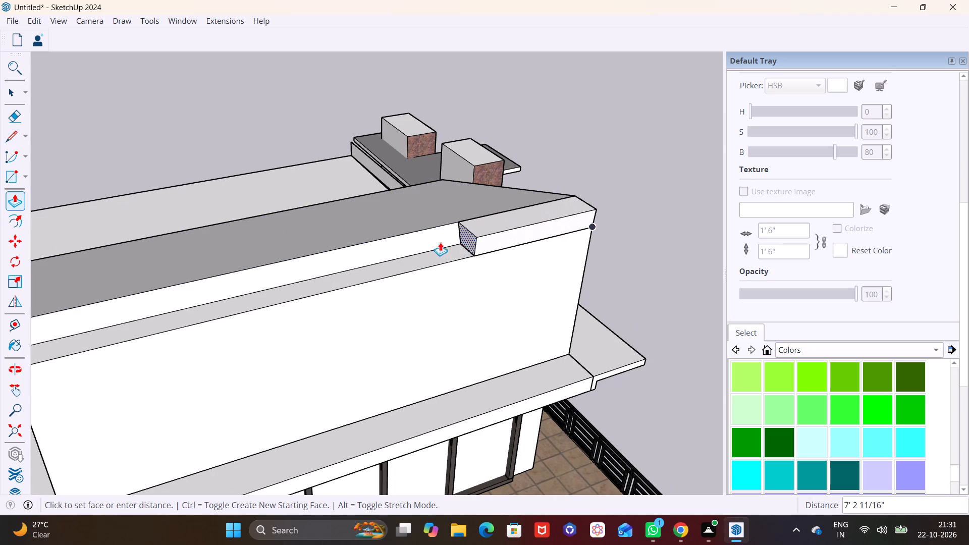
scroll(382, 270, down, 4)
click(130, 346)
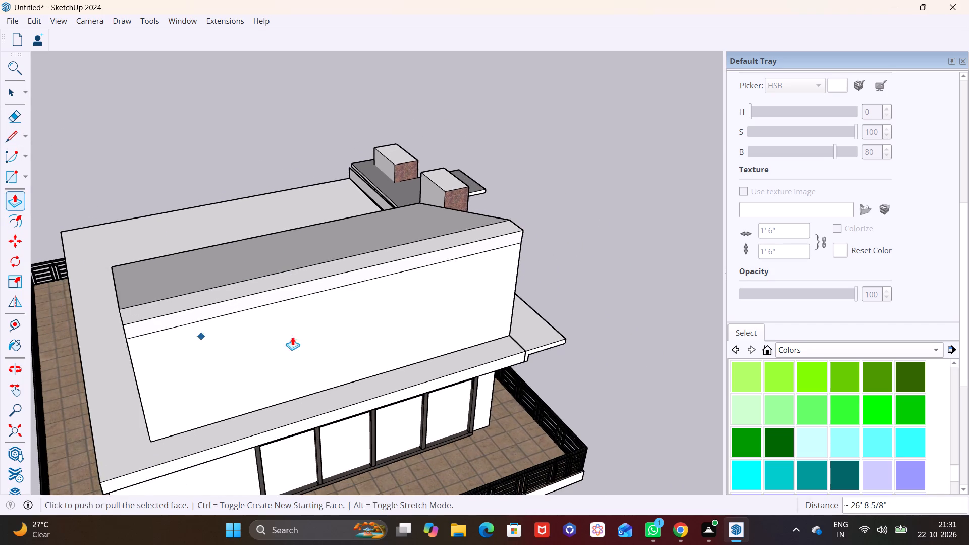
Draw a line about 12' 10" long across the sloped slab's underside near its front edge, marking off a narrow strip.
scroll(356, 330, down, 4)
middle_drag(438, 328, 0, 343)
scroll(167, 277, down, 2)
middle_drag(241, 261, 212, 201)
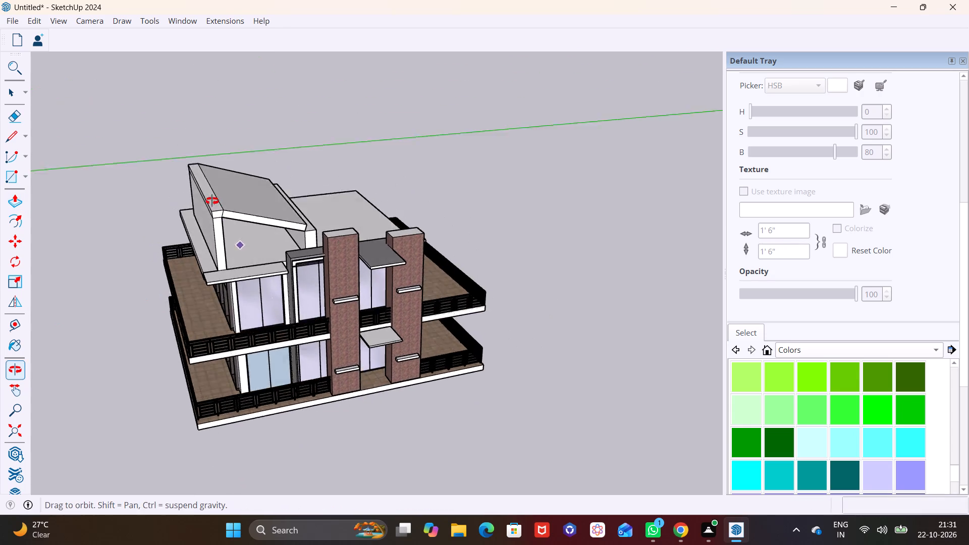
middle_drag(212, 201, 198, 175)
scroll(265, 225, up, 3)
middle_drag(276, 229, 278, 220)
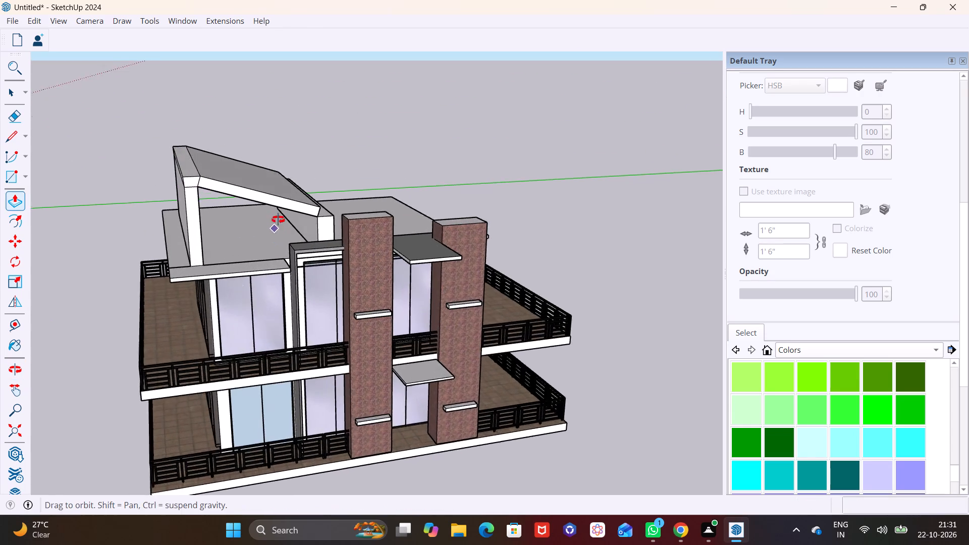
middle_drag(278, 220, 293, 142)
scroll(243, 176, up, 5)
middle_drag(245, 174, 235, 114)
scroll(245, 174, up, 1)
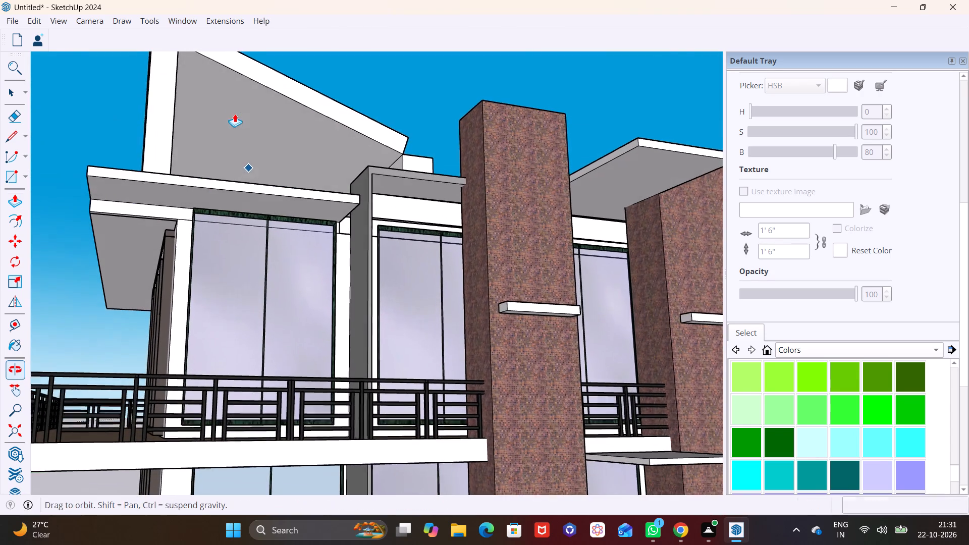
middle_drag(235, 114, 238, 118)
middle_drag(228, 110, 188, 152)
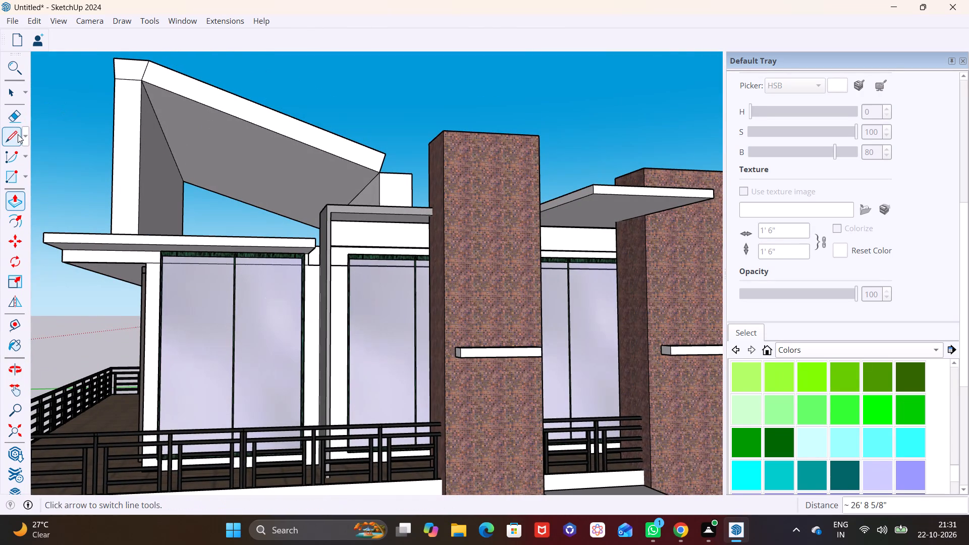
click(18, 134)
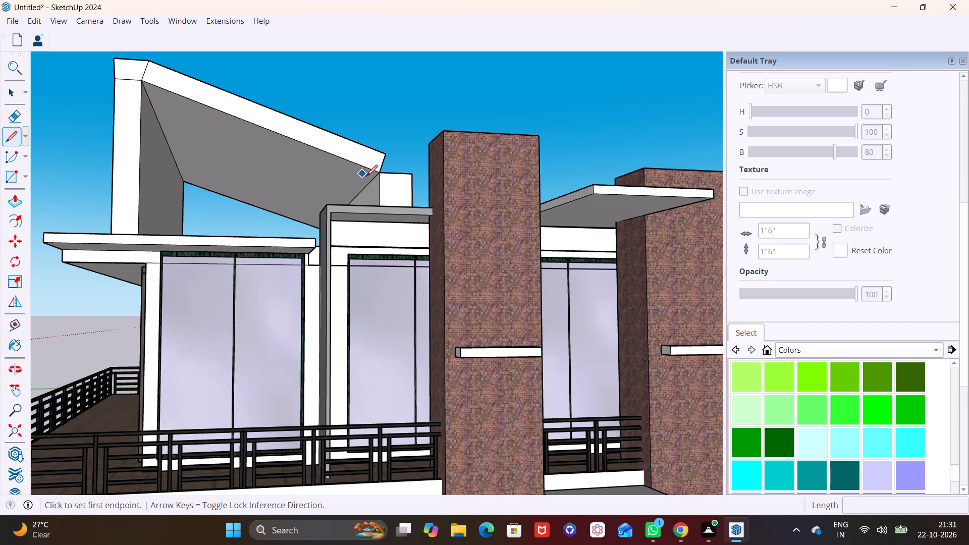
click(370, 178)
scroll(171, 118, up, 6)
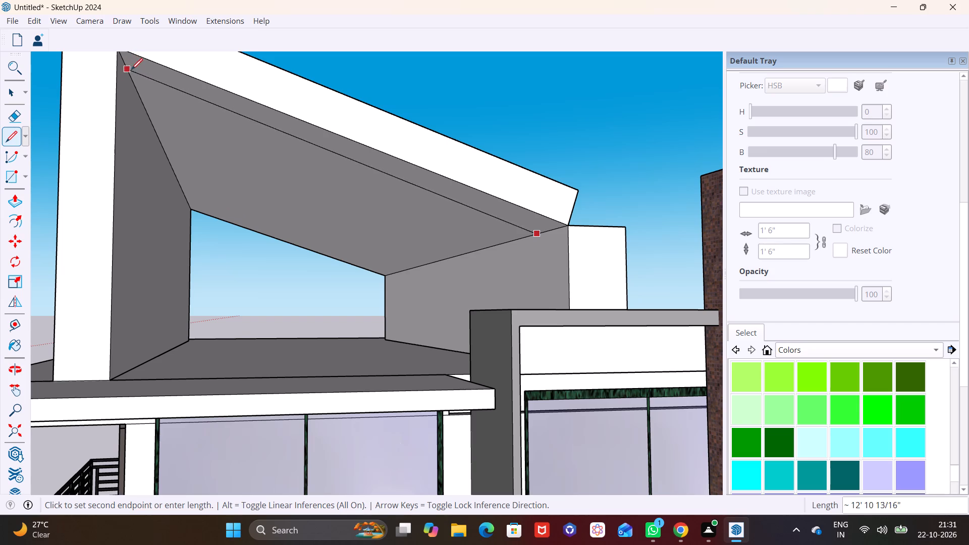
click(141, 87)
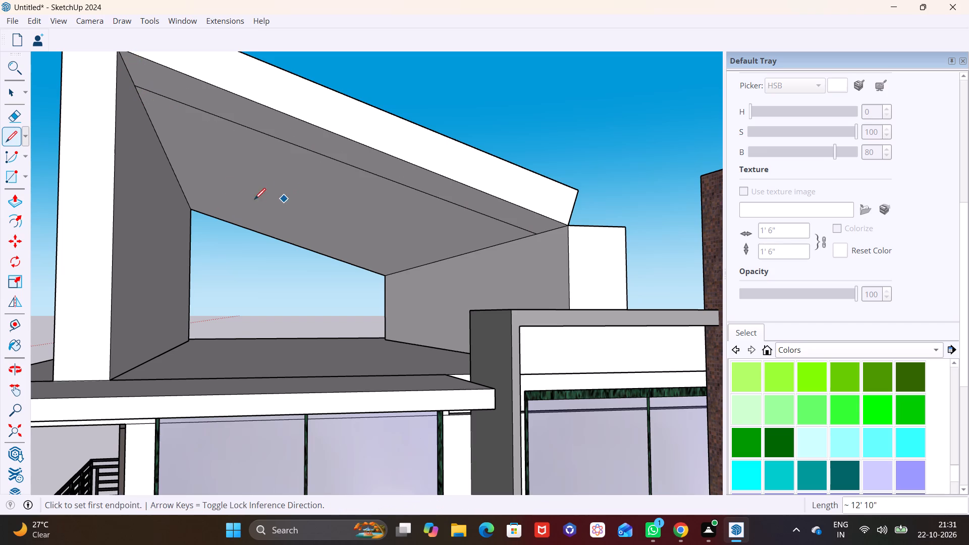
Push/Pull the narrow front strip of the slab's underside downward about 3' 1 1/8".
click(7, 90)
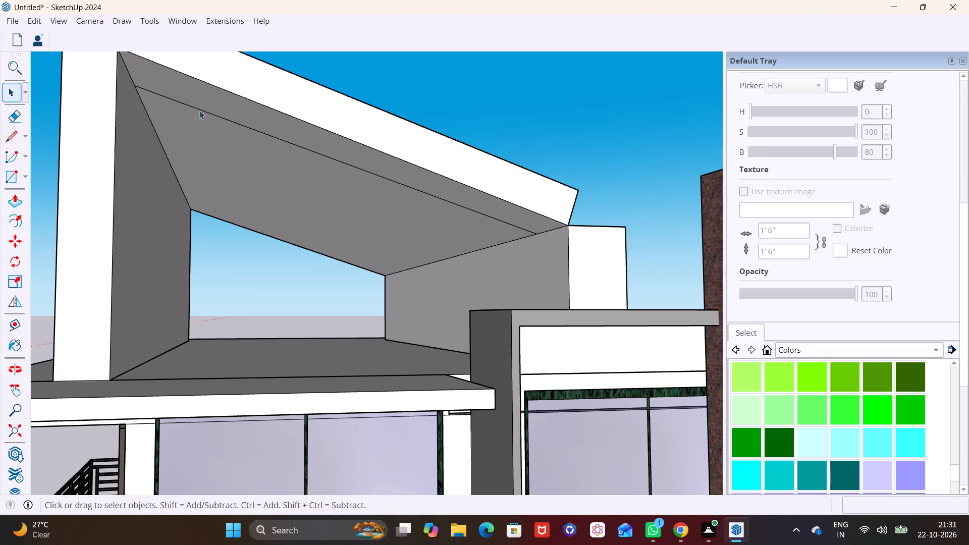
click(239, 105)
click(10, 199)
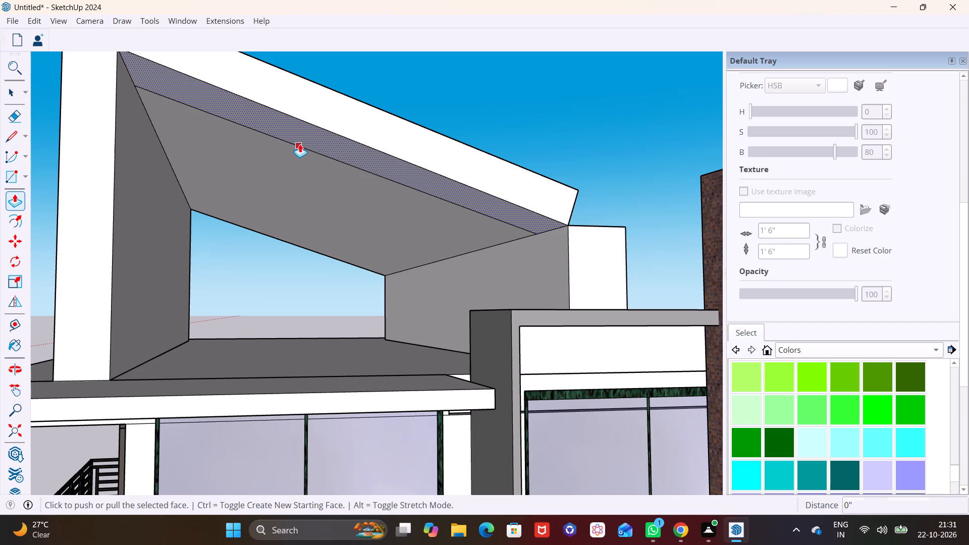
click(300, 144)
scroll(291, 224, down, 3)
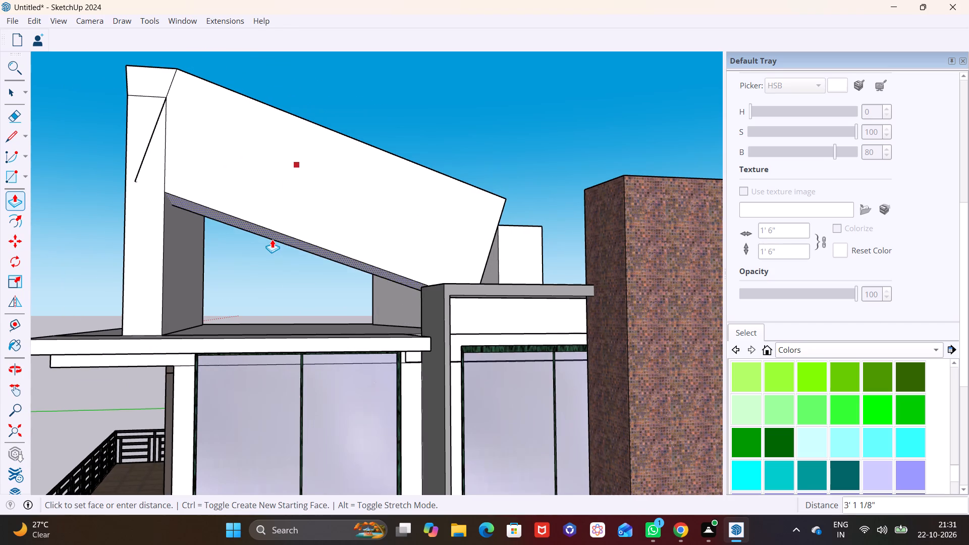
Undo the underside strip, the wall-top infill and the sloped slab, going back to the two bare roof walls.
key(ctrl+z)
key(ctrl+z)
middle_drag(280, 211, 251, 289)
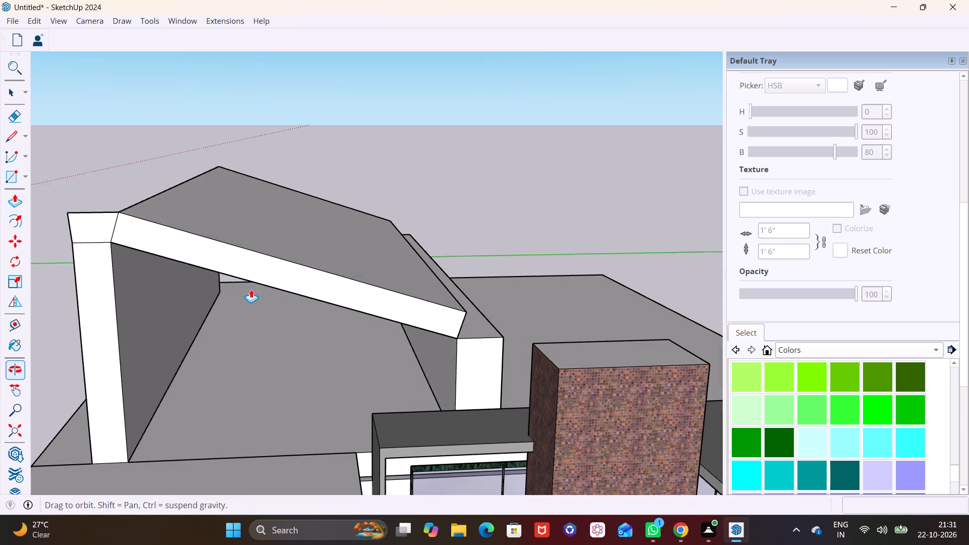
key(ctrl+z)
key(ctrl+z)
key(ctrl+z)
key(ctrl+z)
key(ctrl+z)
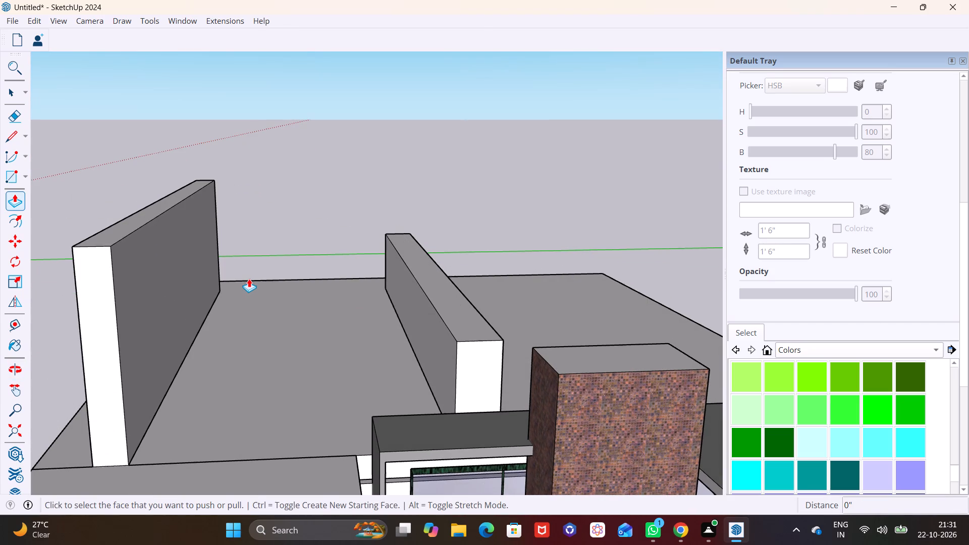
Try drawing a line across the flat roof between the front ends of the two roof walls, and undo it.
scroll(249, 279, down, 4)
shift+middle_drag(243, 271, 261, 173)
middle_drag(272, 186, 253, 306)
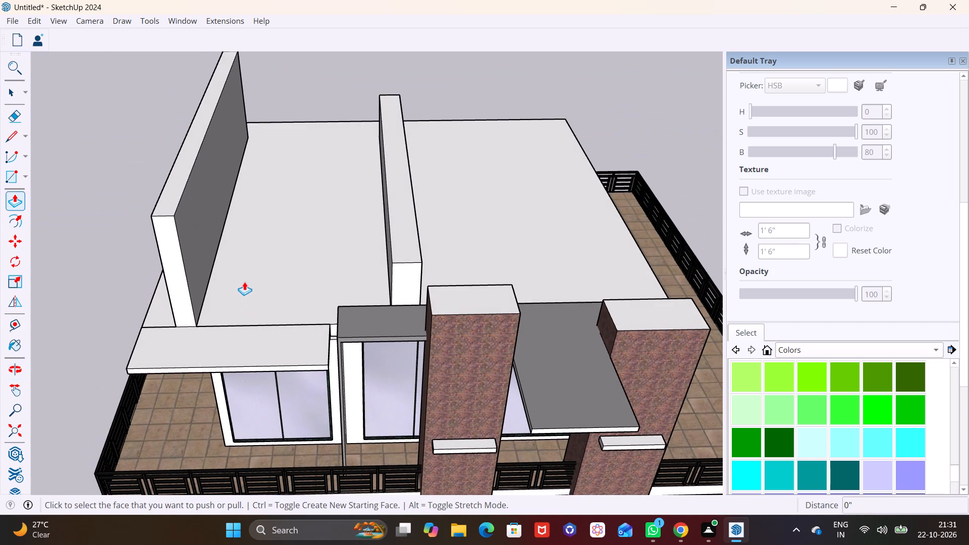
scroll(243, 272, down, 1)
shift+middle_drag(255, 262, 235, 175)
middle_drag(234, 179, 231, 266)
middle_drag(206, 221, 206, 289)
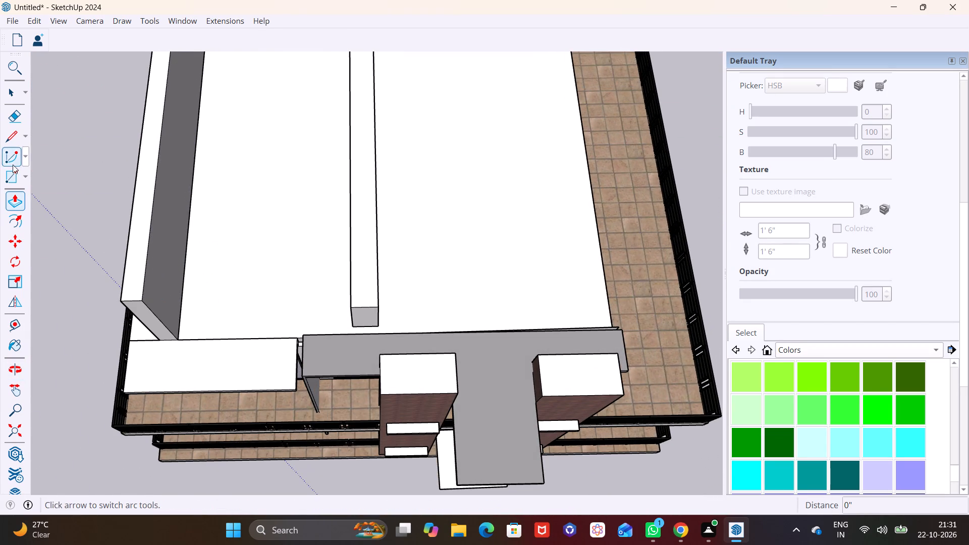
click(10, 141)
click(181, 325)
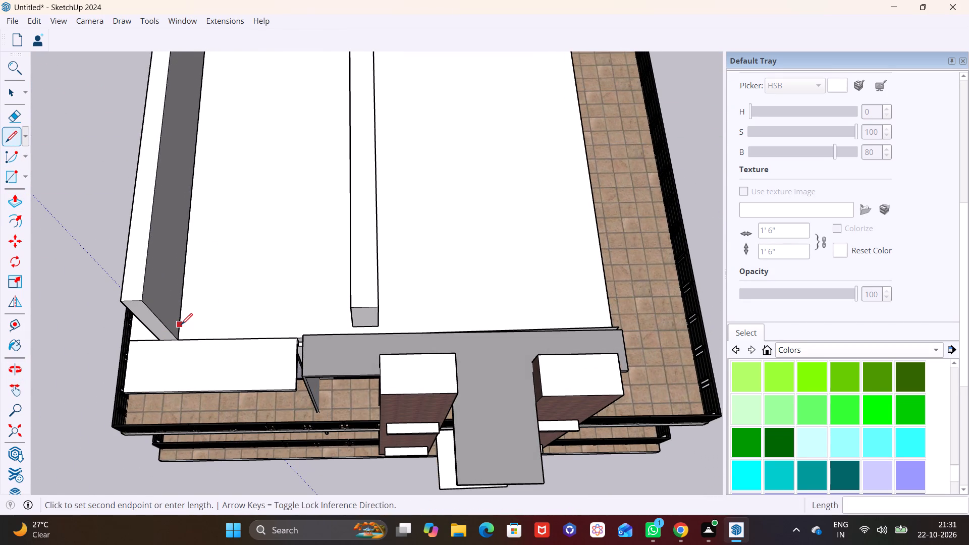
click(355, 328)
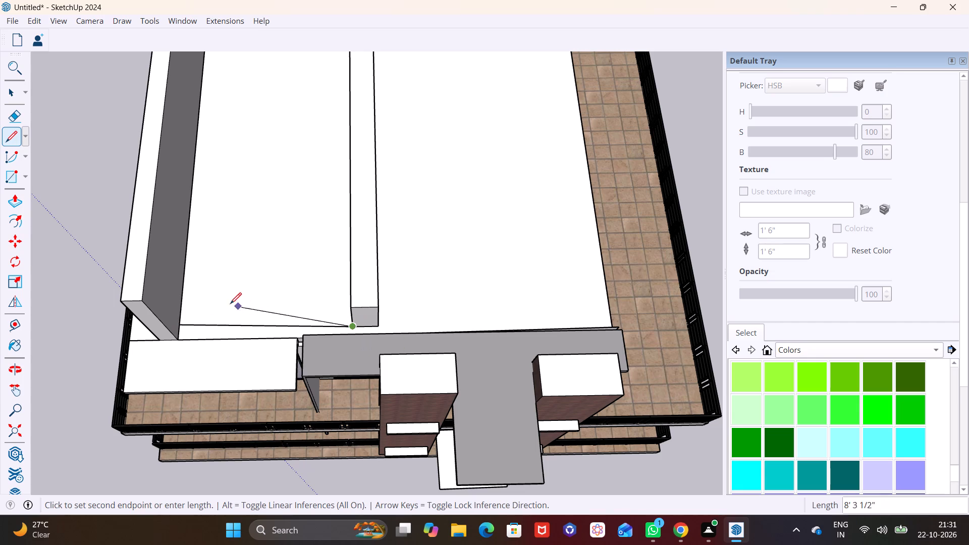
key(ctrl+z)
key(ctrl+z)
Push/Pull the front end face of the middle roof wall forward 11" to the roof's front edge.
middle_drag(380, 314, 245, 373)
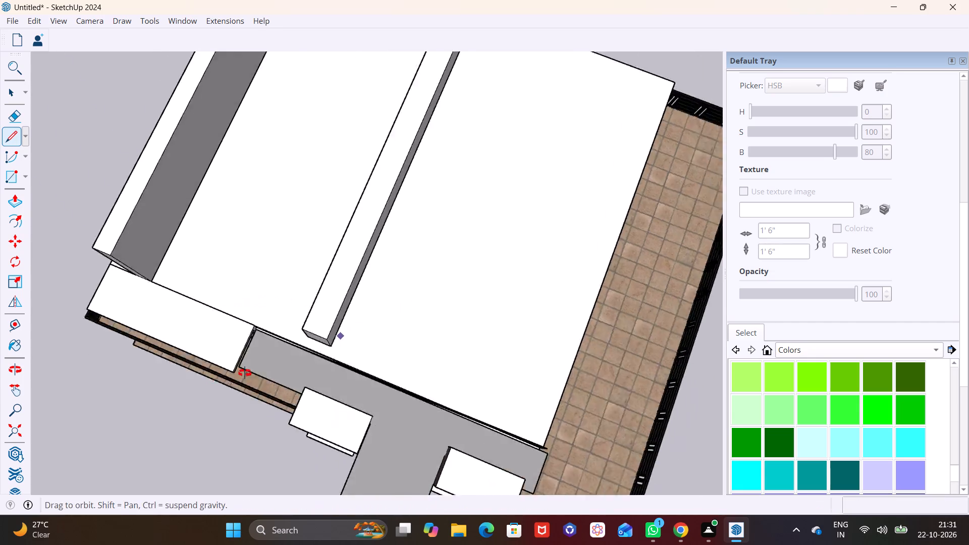
middle_drag(245, 373, 201, 393)
scroll(228, 337, up, 4)
middle_drag(301, 324, 299, 244)
scroll(327, 274, up, 3)
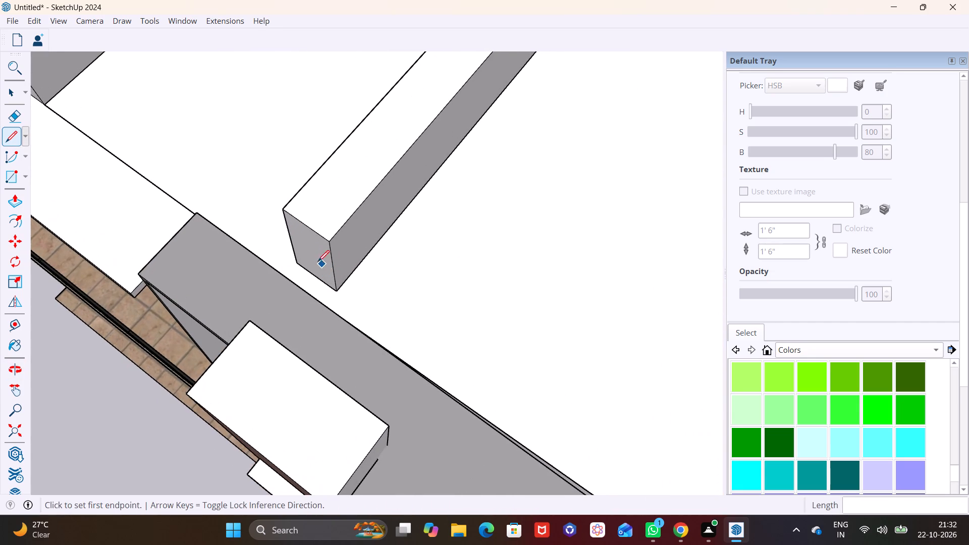
key(v)
key(v)
key(v)
key(b)
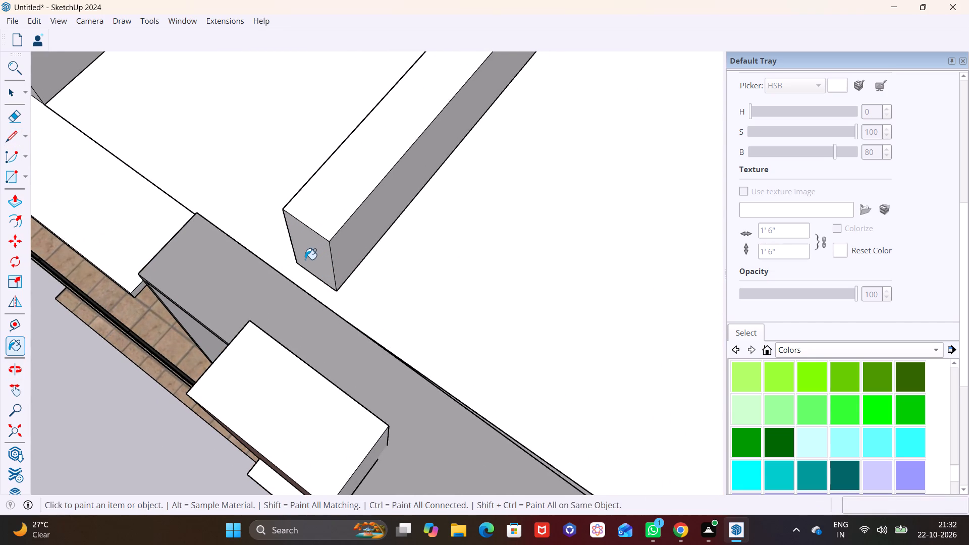
key(space)
click(311, 258)
click(15, 192)
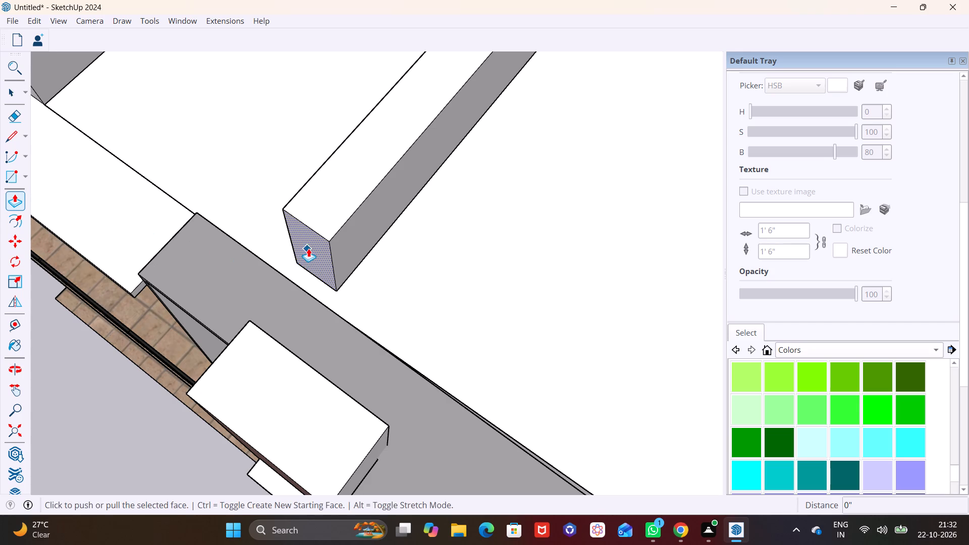
click(308, 248)
click(288, 268)
middle_drag(468, 307, 247, 296)
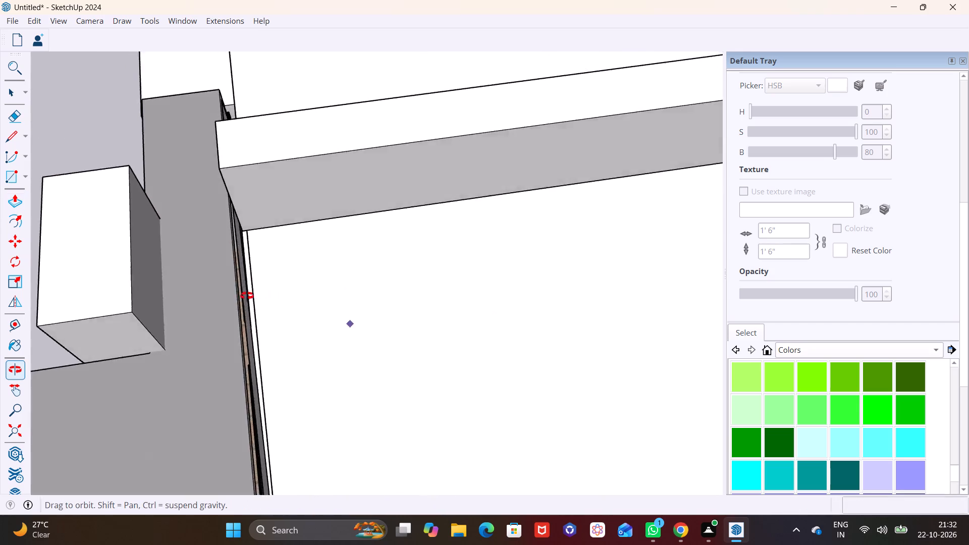
middle_drag(247, 296, 206, 238)
scroll(223, 250, down, 10)
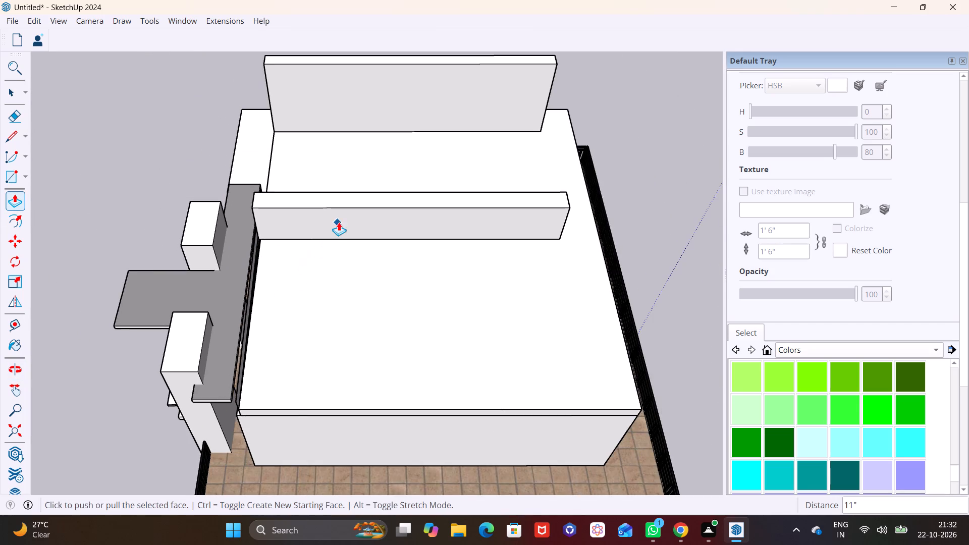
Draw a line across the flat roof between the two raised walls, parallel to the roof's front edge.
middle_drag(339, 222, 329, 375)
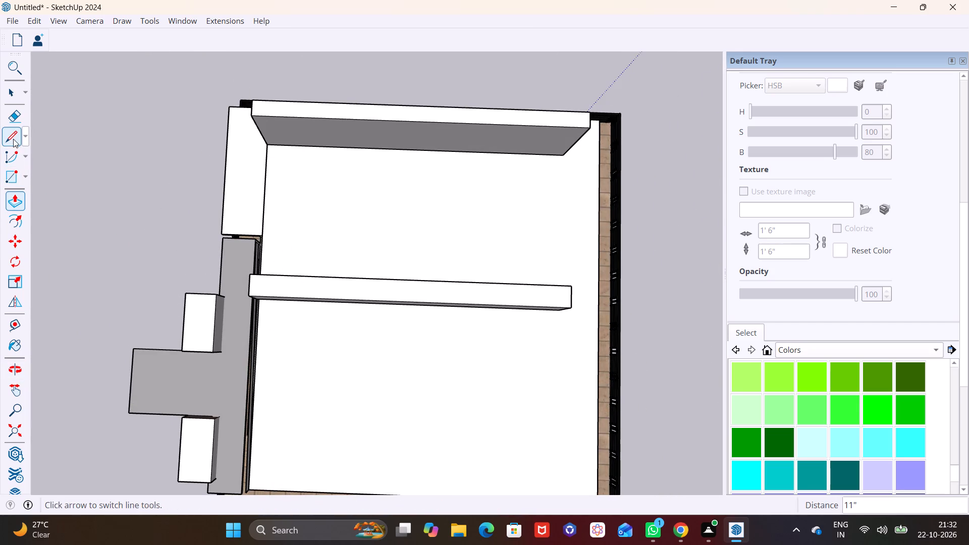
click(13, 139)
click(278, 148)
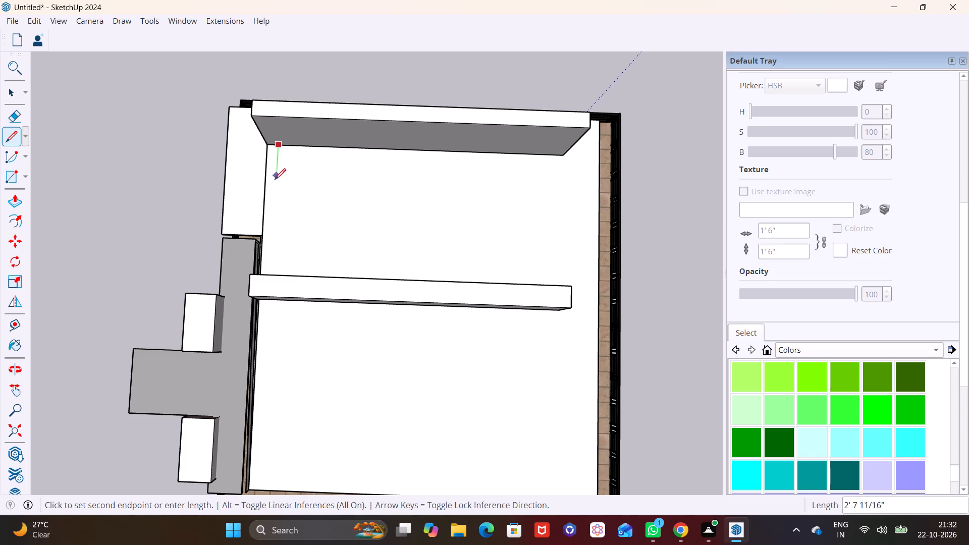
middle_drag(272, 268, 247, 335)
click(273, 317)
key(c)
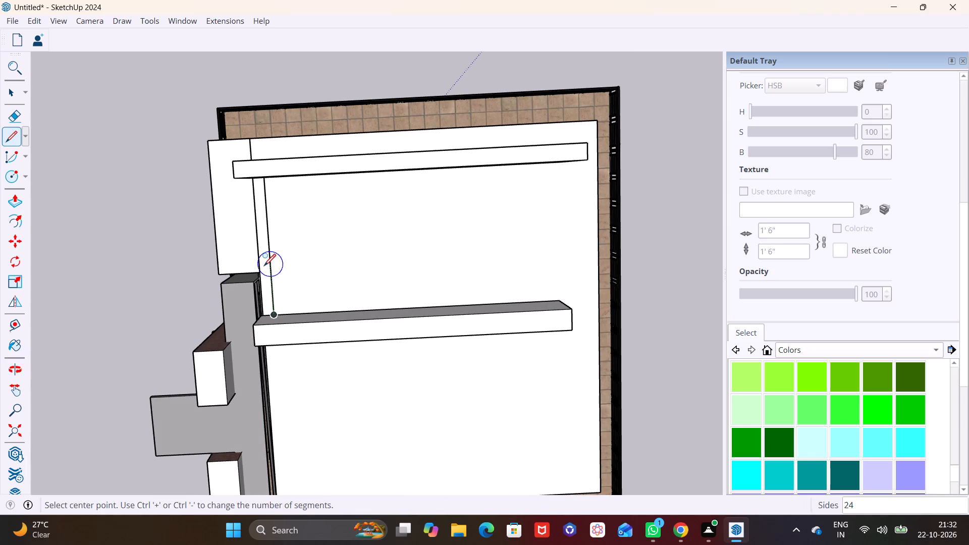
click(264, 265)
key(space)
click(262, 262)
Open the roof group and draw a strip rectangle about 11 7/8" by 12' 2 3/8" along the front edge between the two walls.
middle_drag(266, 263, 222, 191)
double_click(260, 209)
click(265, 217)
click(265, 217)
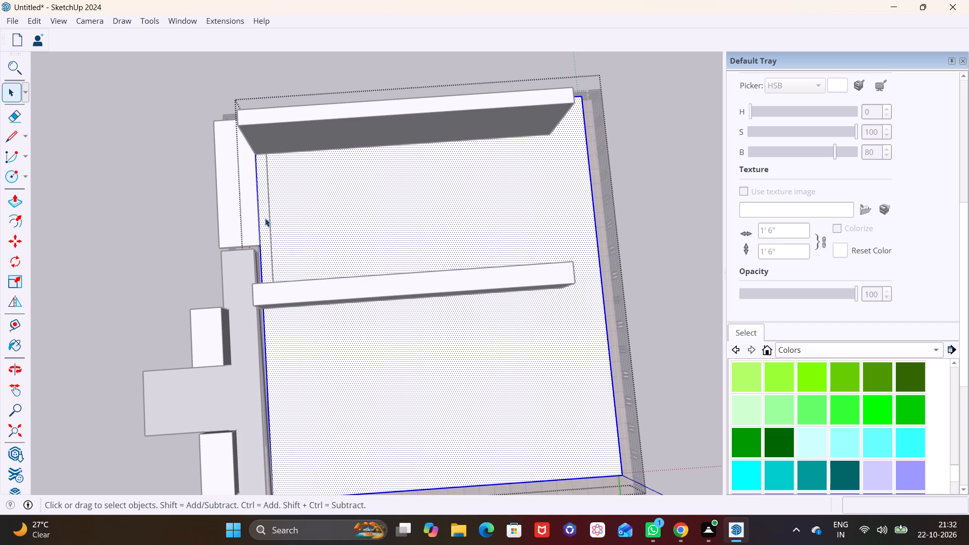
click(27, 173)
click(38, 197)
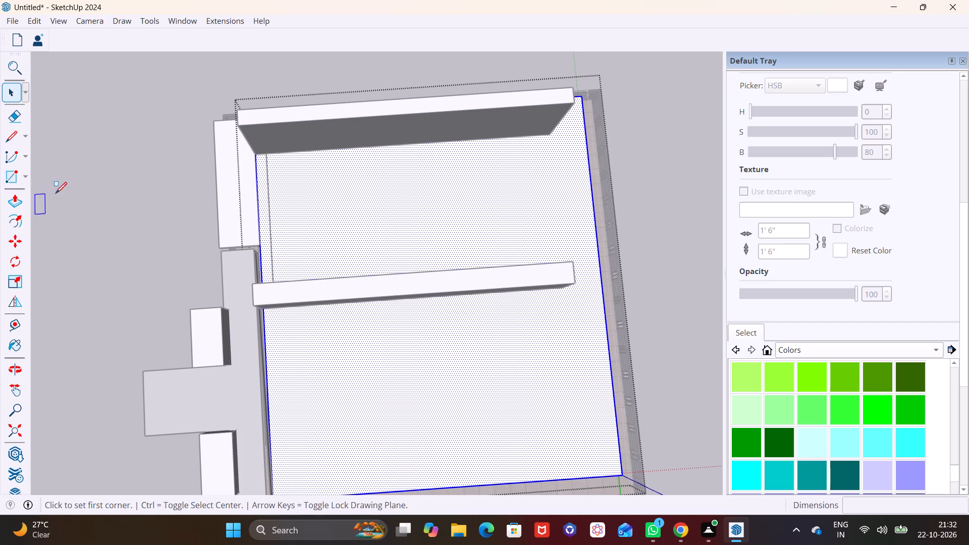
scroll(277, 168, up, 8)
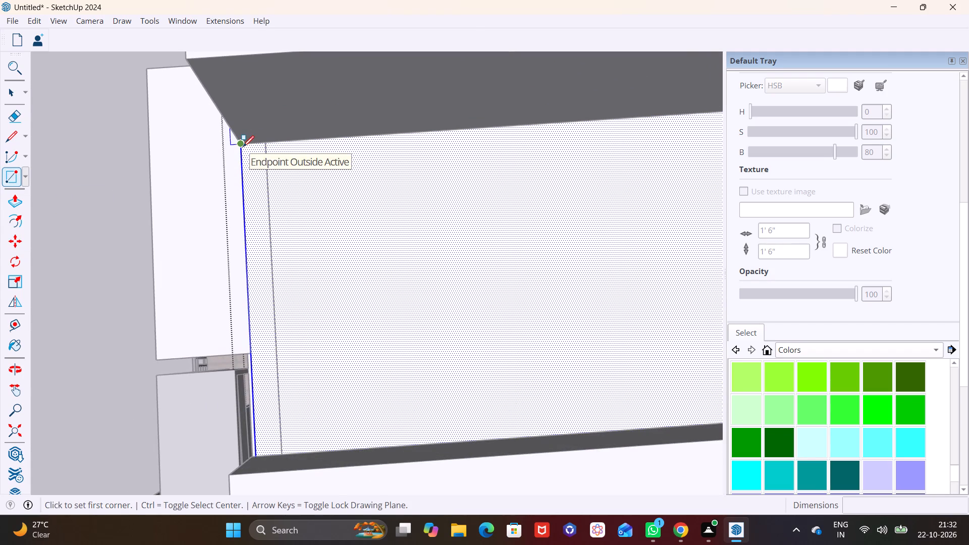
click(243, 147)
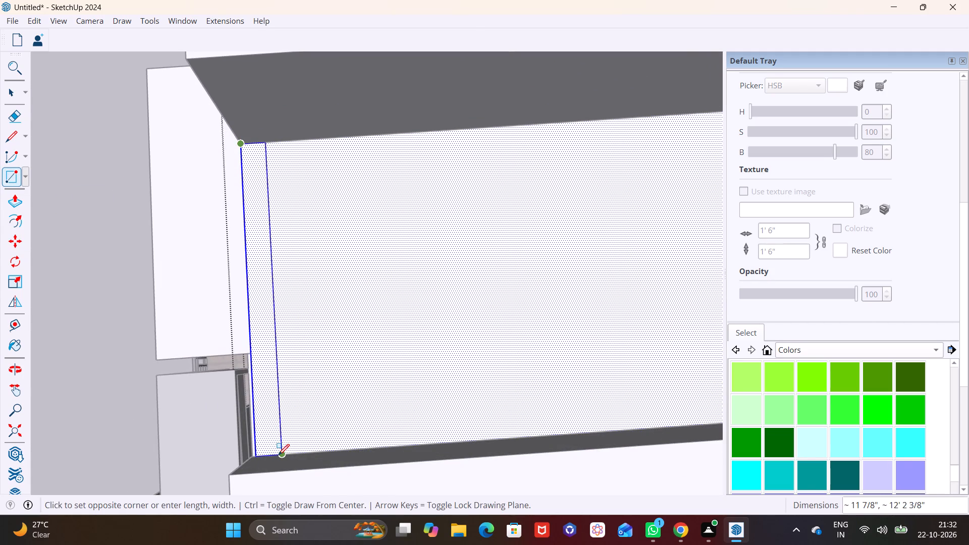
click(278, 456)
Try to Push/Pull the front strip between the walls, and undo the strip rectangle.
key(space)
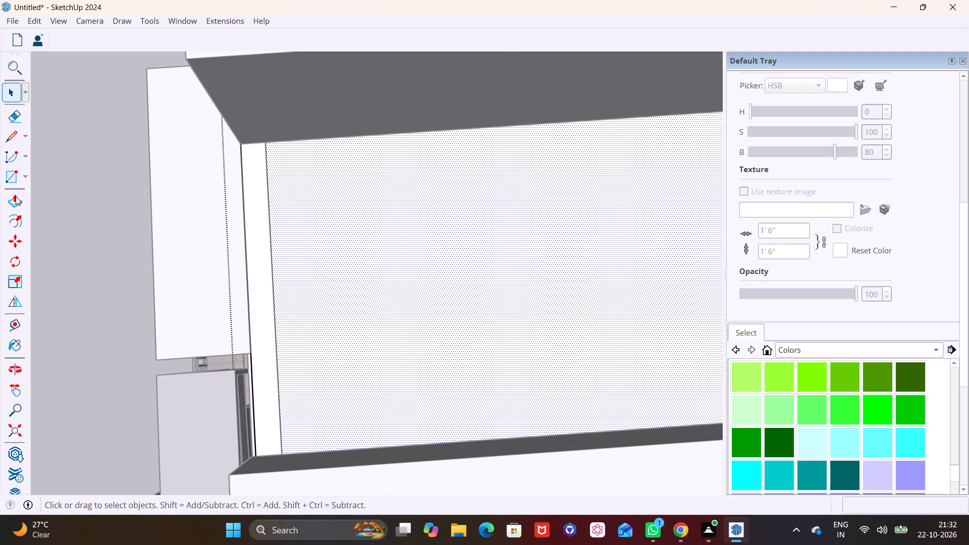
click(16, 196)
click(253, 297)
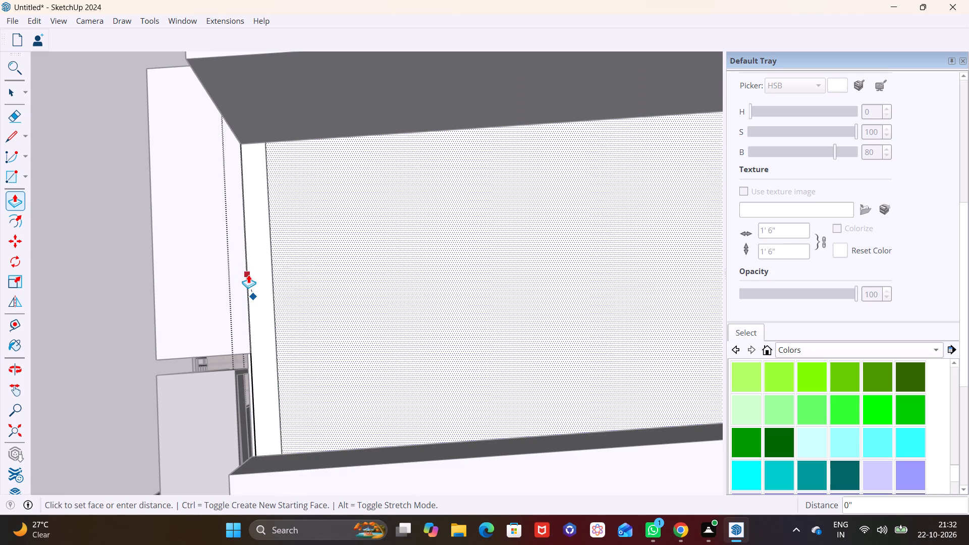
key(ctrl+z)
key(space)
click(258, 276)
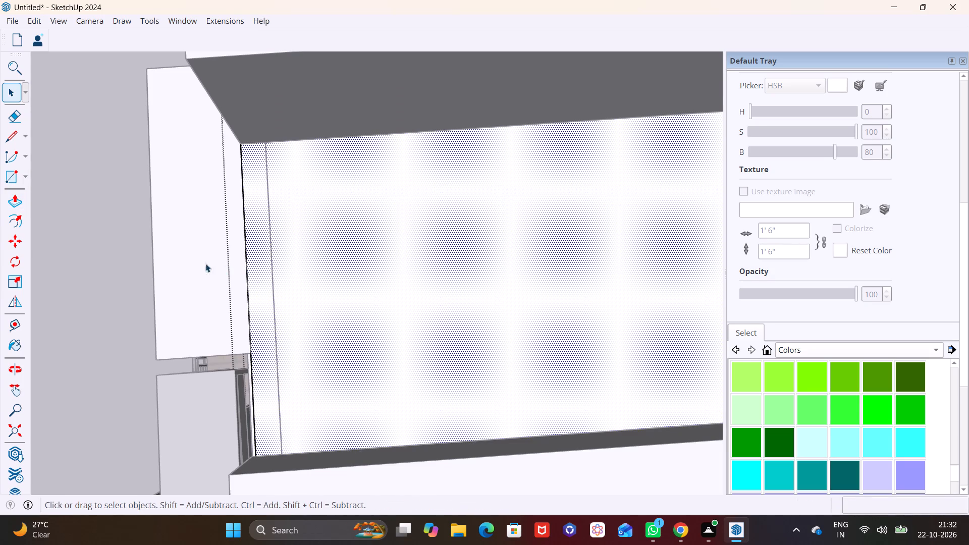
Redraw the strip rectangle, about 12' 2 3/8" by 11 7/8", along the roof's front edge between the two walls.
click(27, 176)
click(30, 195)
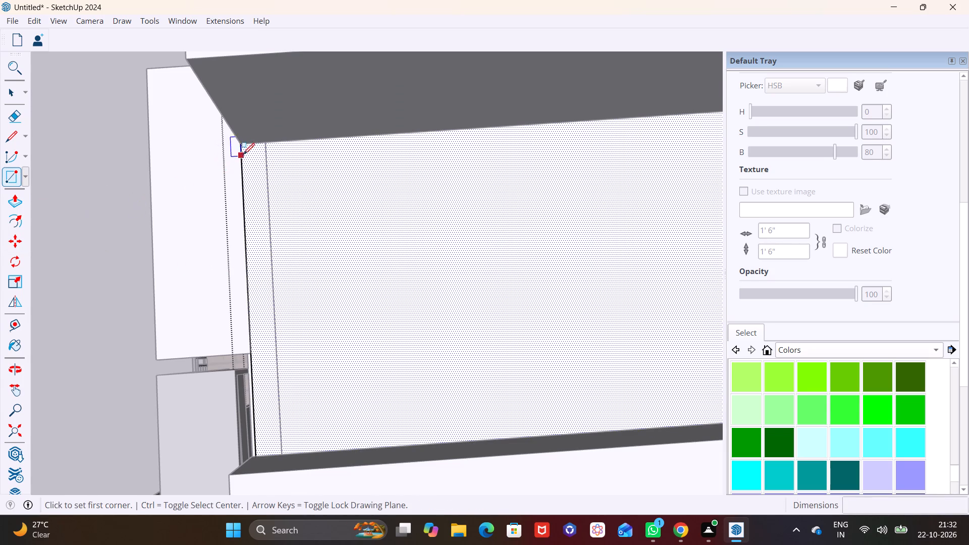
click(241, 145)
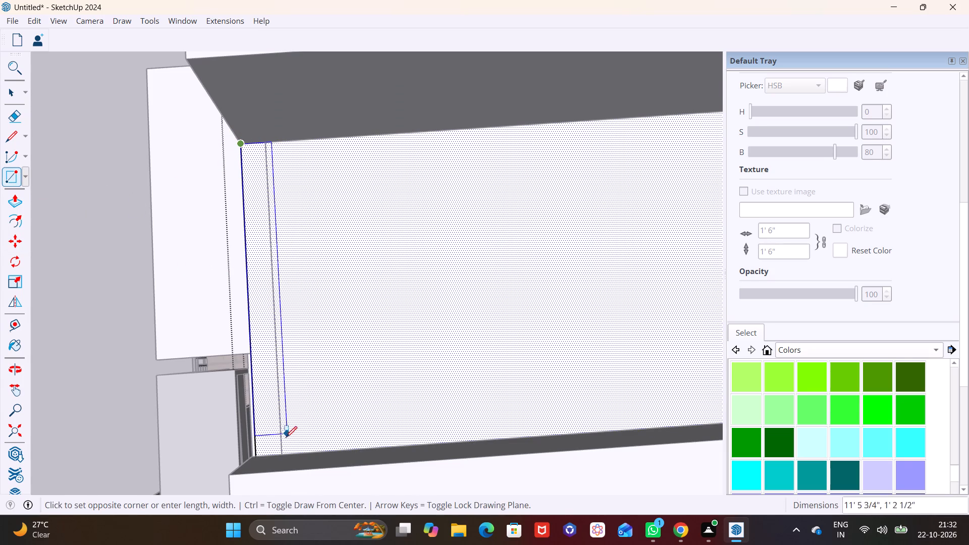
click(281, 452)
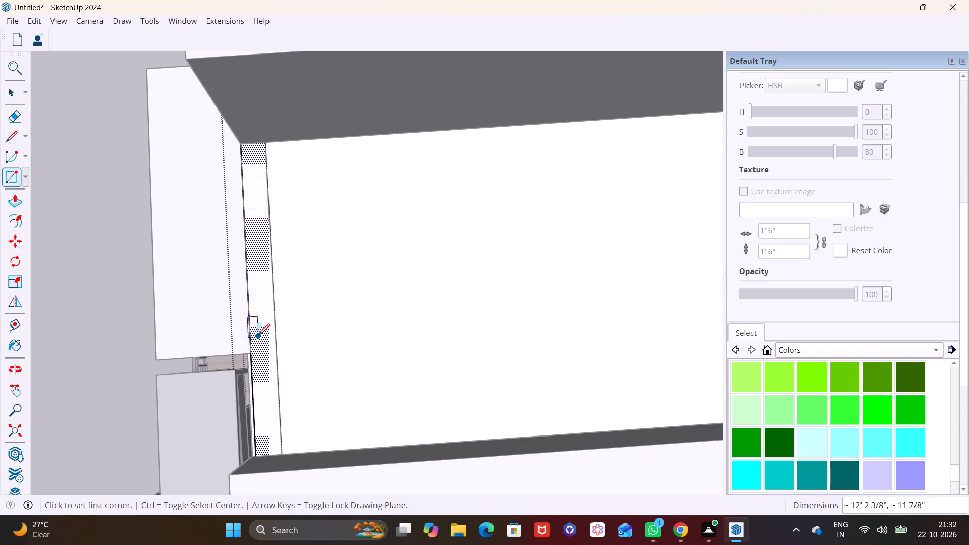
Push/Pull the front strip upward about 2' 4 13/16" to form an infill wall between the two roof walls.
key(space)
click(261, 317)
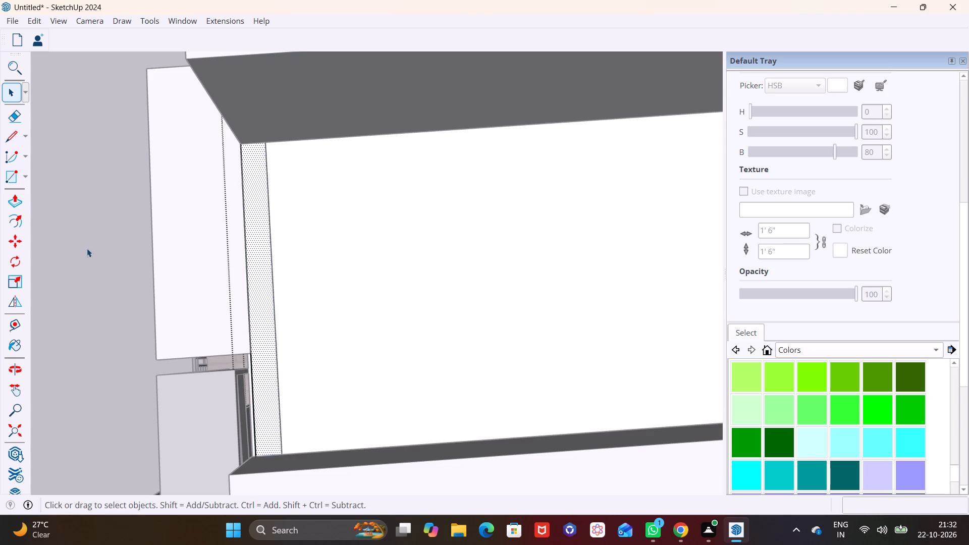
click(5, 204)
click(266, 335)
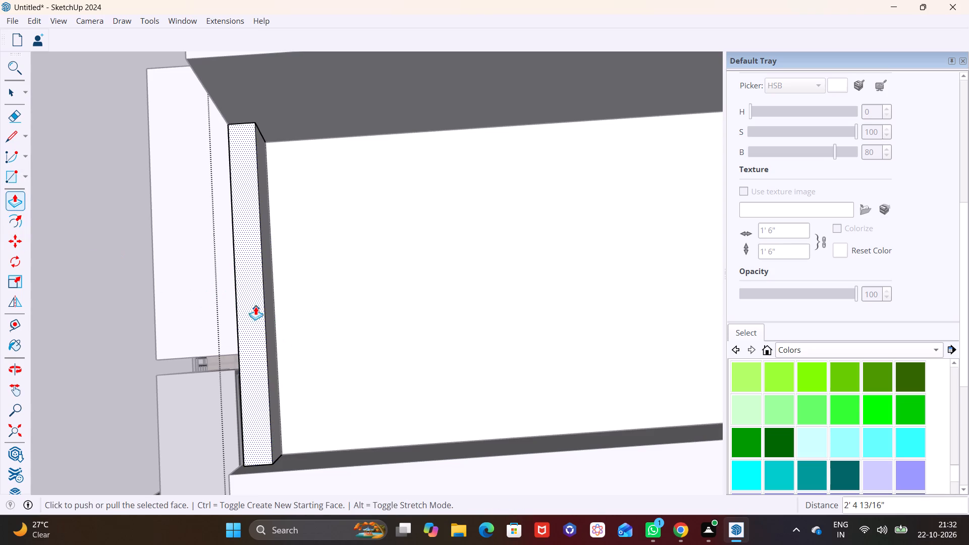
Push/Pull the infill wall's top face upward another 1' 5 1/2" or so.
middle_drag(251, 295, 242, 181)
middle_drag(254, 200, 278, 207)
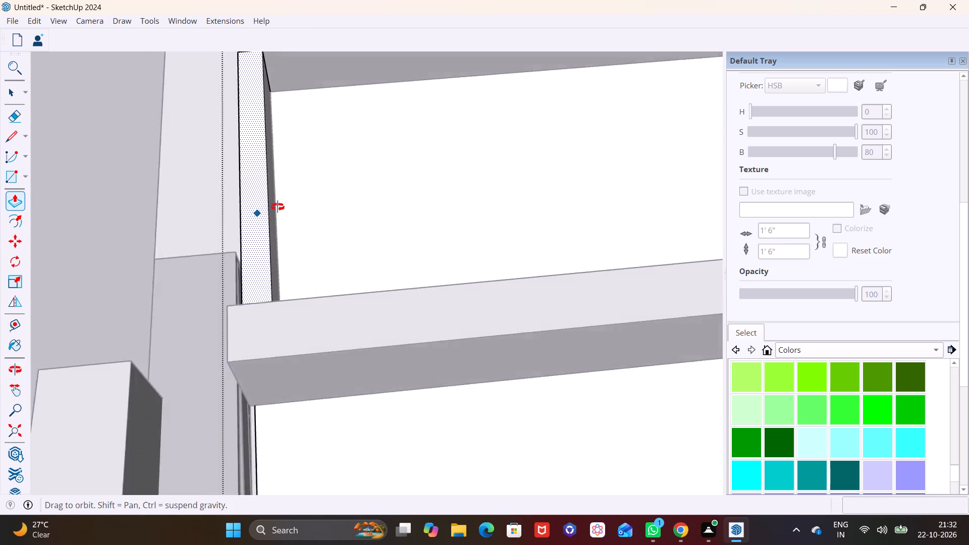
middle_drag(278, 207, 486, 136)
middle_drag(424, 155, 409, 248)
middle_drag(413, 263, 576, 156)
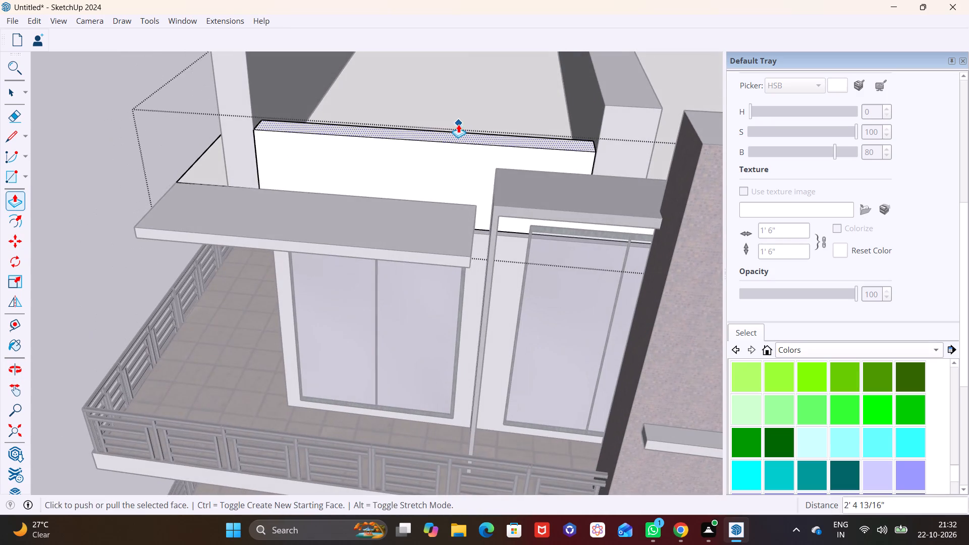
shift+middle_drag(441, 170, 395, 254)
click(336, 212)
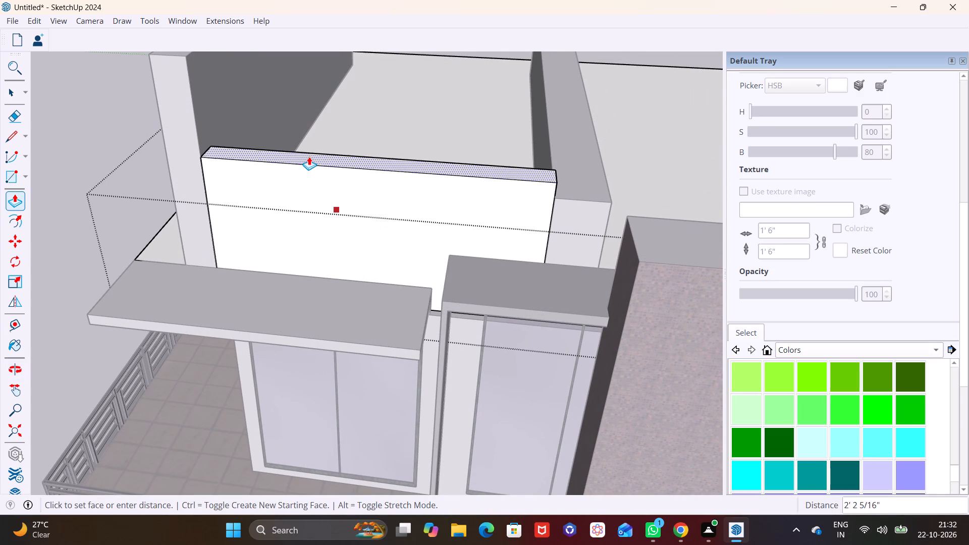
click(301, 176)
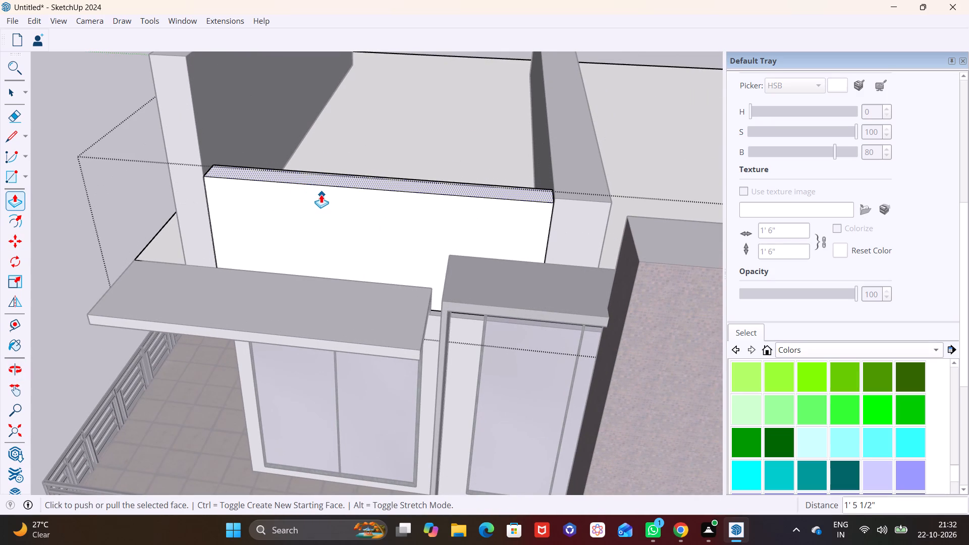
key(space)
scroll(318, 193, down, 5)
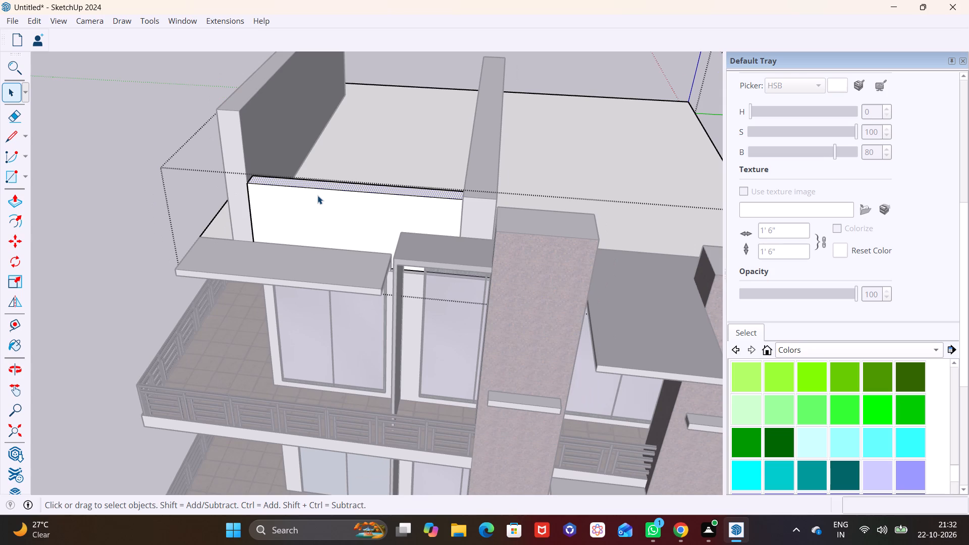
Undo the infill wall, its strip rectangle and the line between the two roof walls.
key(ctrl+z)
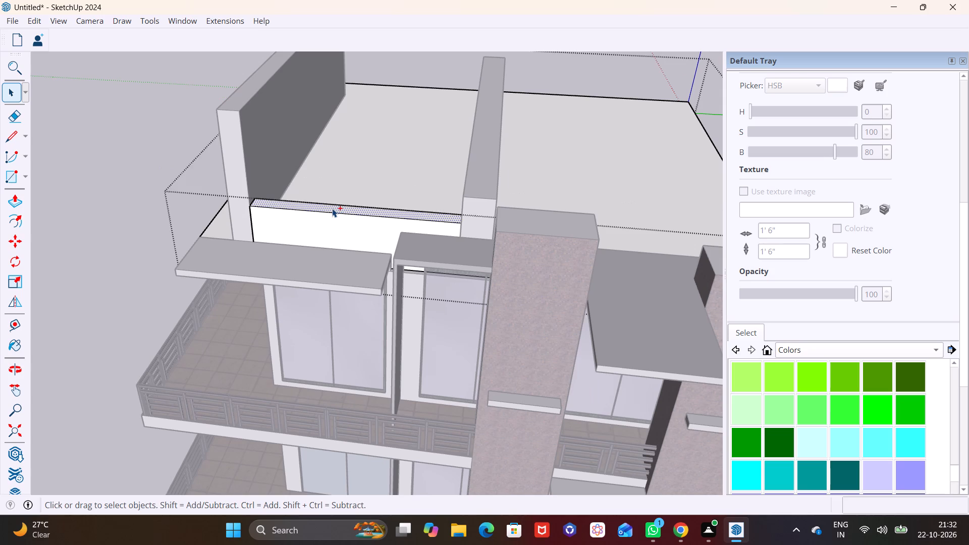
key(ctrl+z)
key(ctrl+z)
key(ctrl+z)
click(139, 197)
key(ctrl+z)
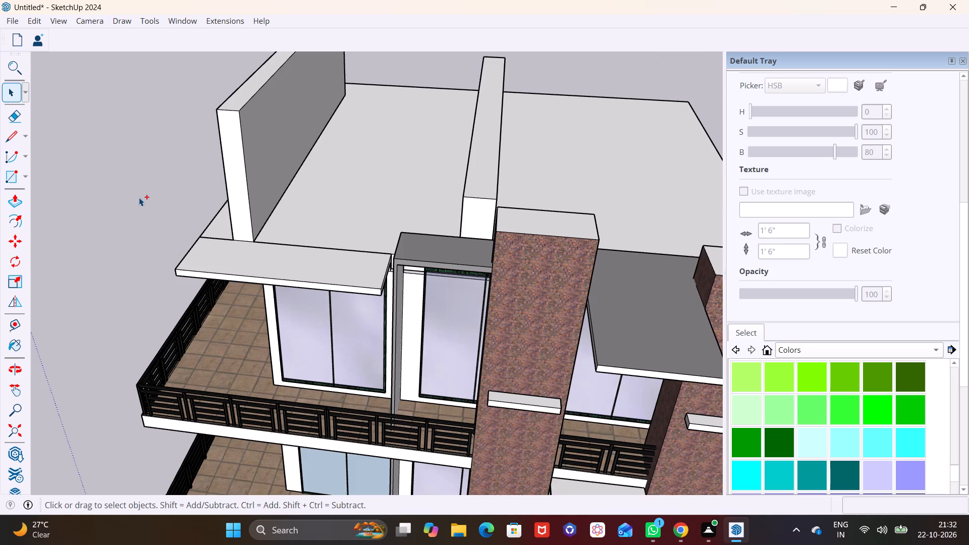
Undo the two raised roof walls, going back to the bare flat roof.
key(ctrl+z)
key(ctrl+z)
key(ctrl+z)
key(ctrl+z)
key(ctrl+z)
key(ctrl+z)
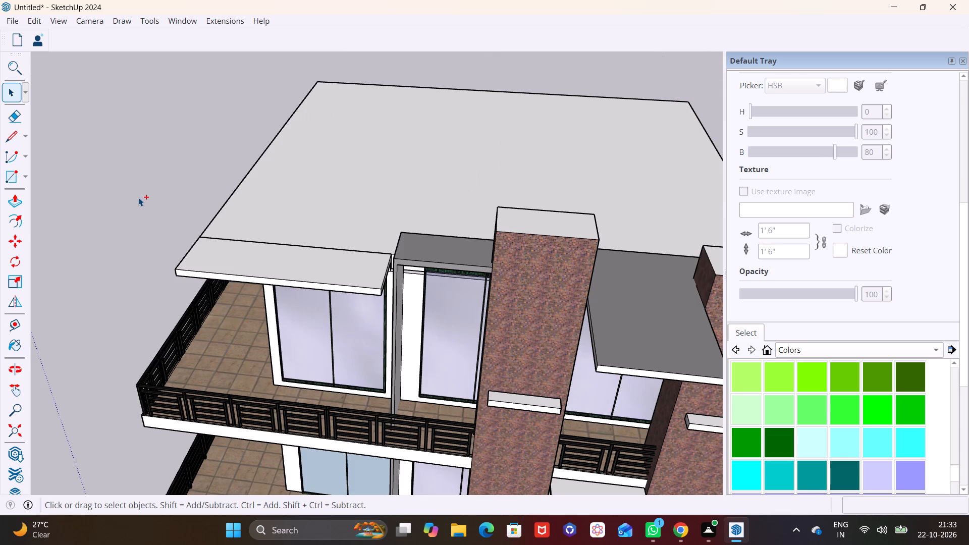
Draw a vertical line about 9' 11/16" high from the flat roof's front edge, near the corner beside the front canopy.
click(12, 135)
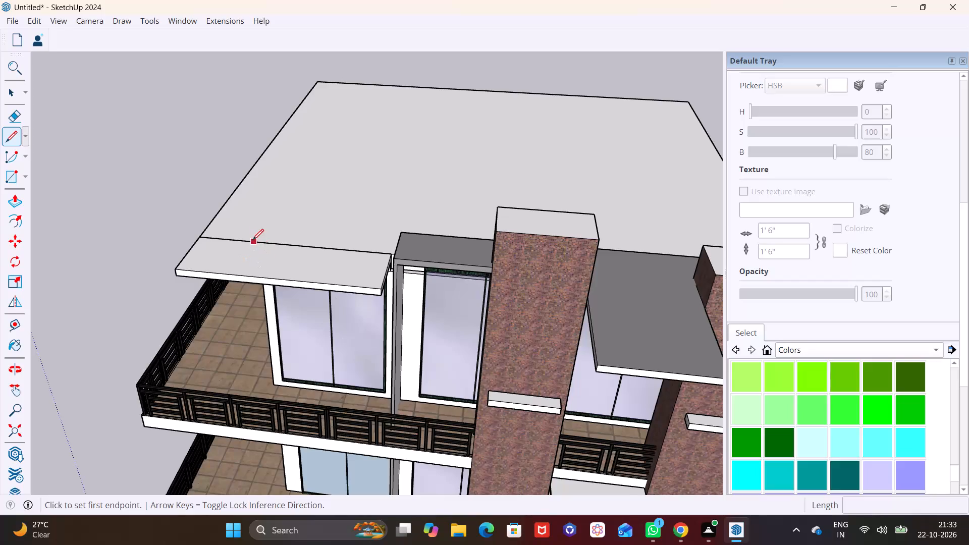
middle_drag(251, 234, 278, 190)
scroll(278, 190, down, 4)
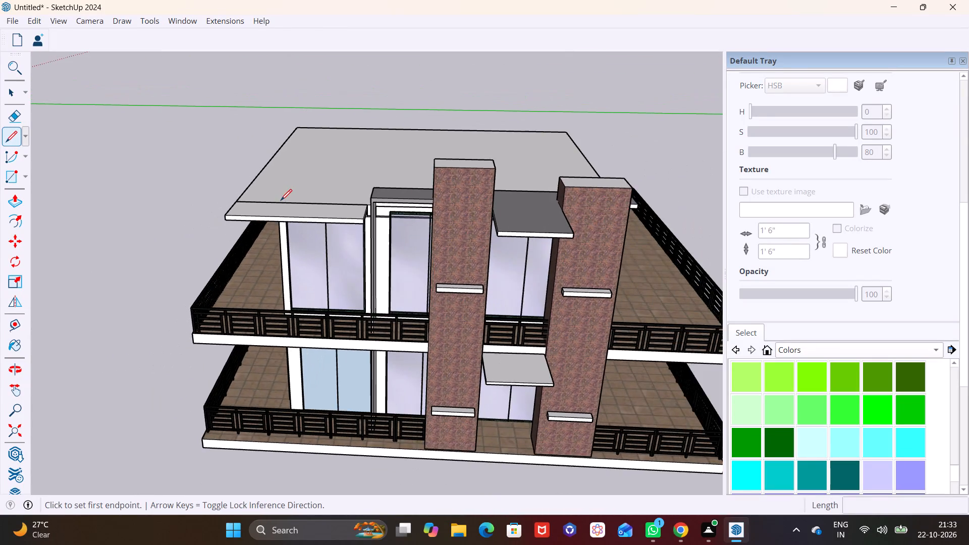
middle_drag(281, 201, 315, 298)
middle_drag(333, 260, 149, 251)
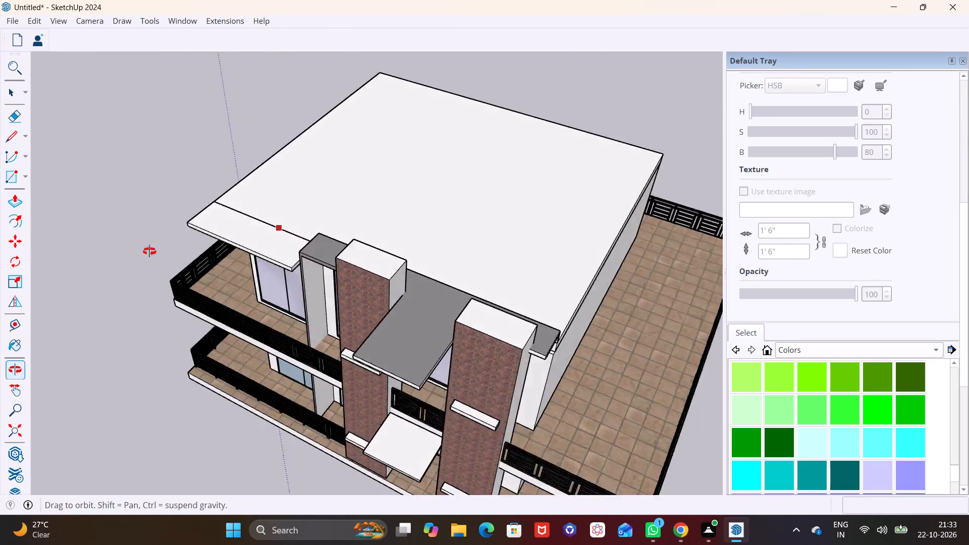
middle_drag(149, 251, 31, 205)
middle_drag(456, 235, 225, 254)
scroll(437, 127, up, 1)
middle_drag(460, 113, 291, 320)
shift+middle_drag(181, 282, 186, 262)
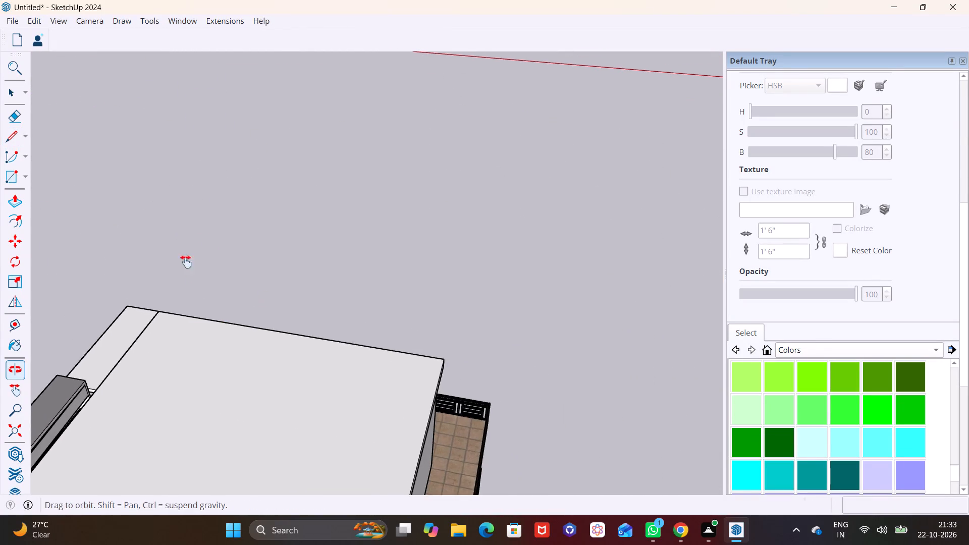
shift+middle_drag(186, 262, 391, 135)
scroll(375, 174, up, 4)
click(335, 207)
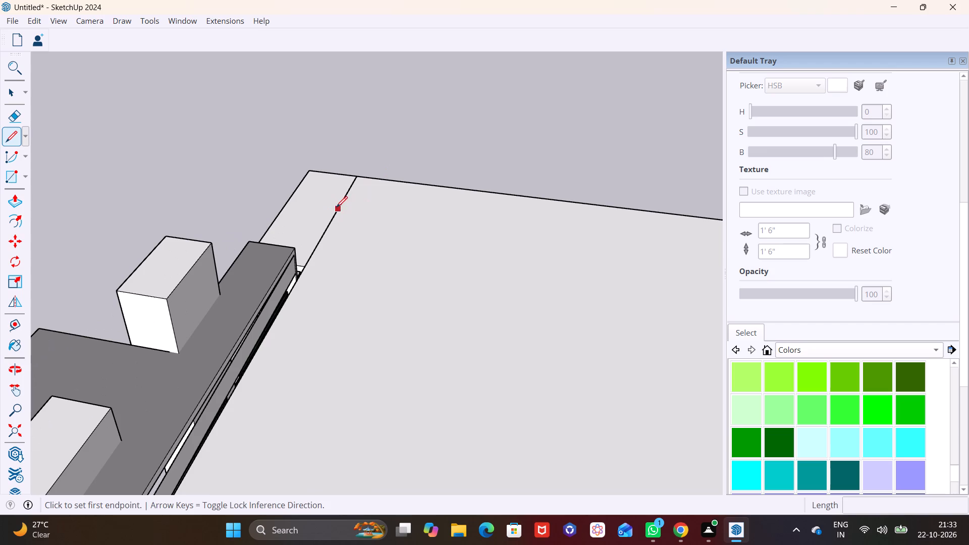
click(334, 79)
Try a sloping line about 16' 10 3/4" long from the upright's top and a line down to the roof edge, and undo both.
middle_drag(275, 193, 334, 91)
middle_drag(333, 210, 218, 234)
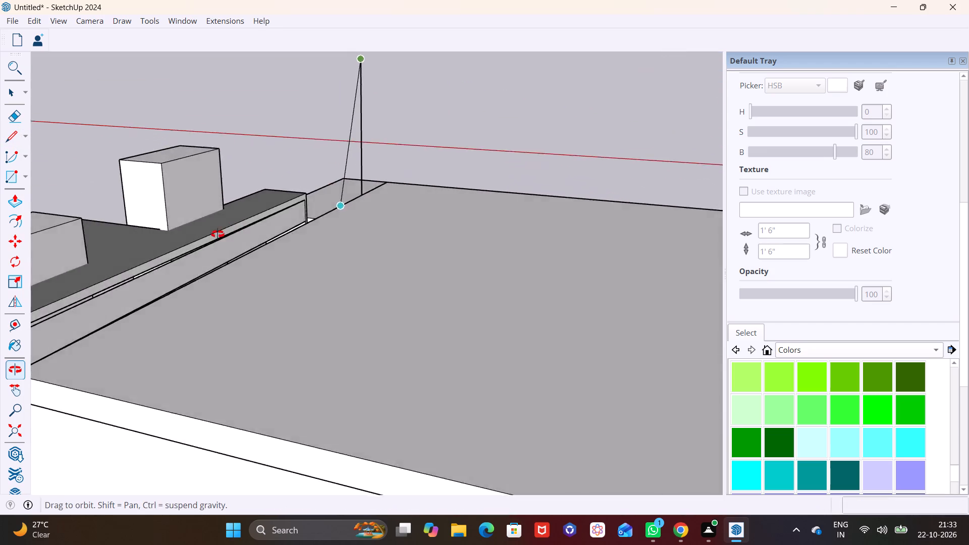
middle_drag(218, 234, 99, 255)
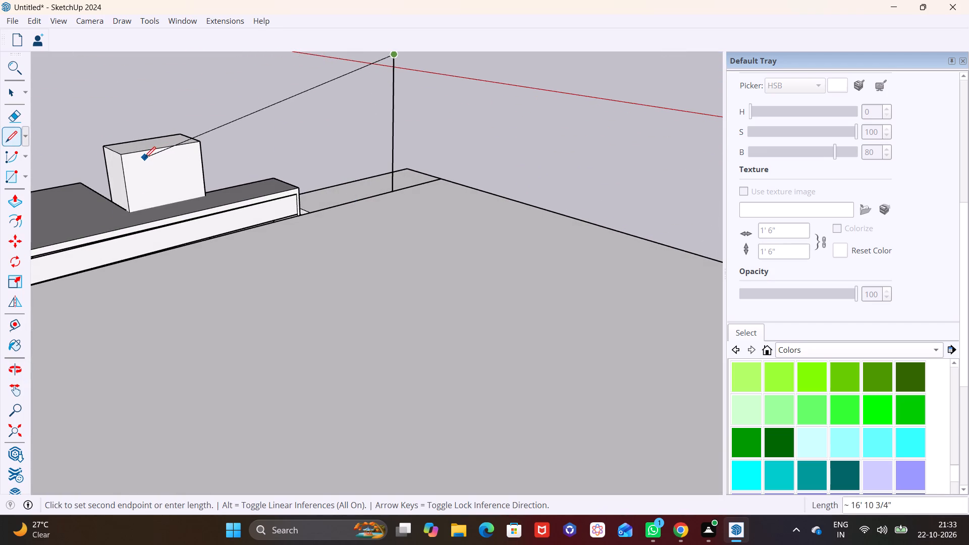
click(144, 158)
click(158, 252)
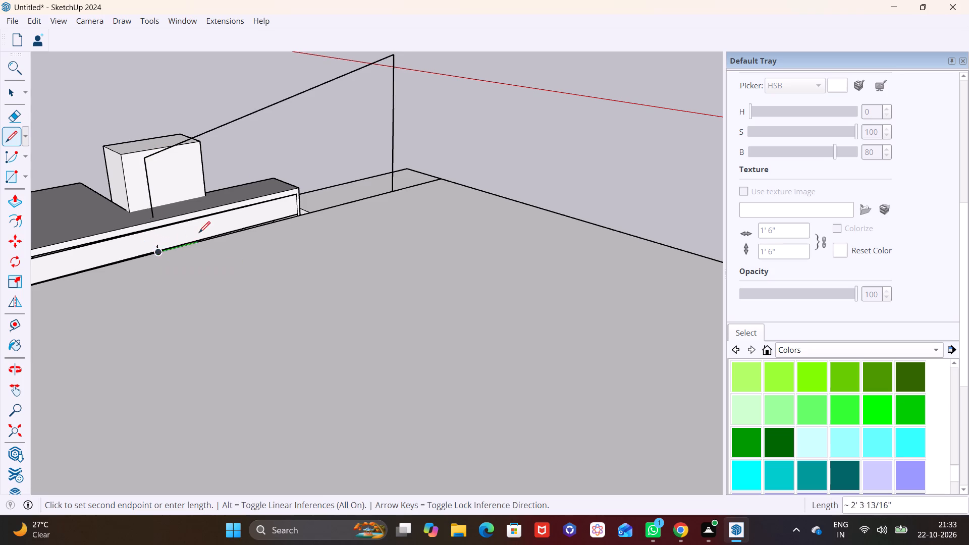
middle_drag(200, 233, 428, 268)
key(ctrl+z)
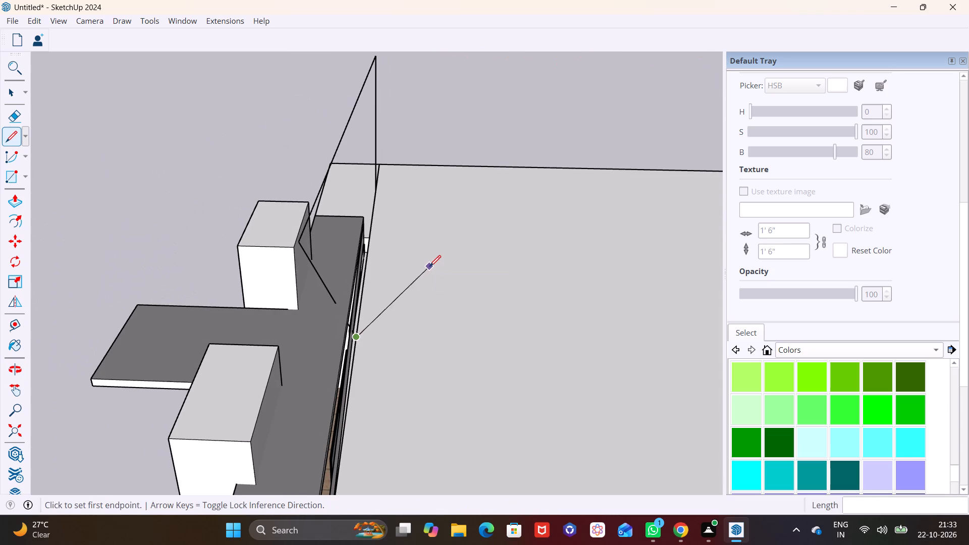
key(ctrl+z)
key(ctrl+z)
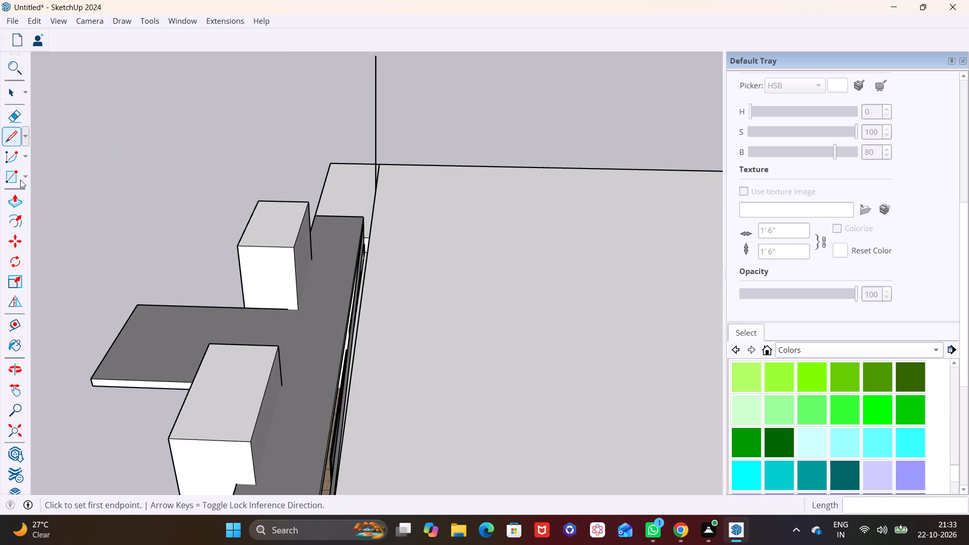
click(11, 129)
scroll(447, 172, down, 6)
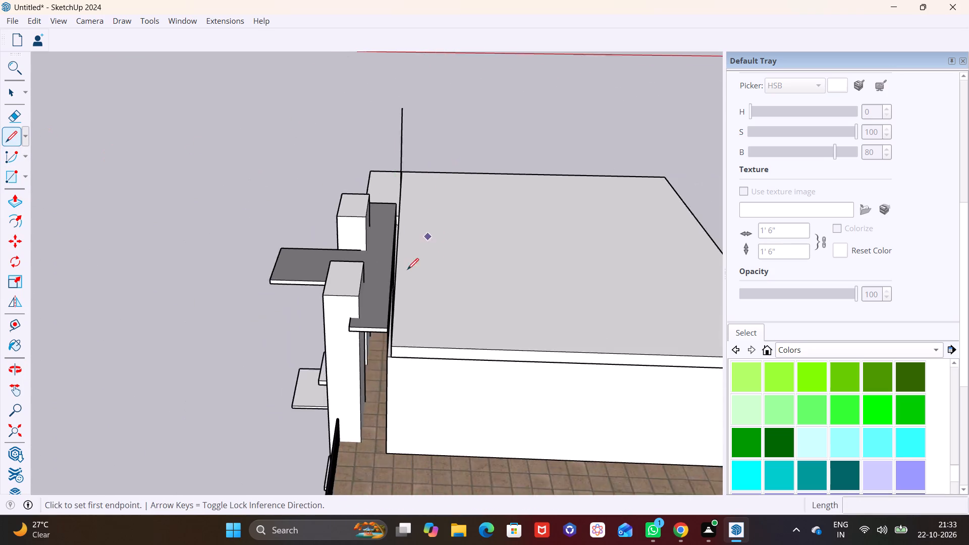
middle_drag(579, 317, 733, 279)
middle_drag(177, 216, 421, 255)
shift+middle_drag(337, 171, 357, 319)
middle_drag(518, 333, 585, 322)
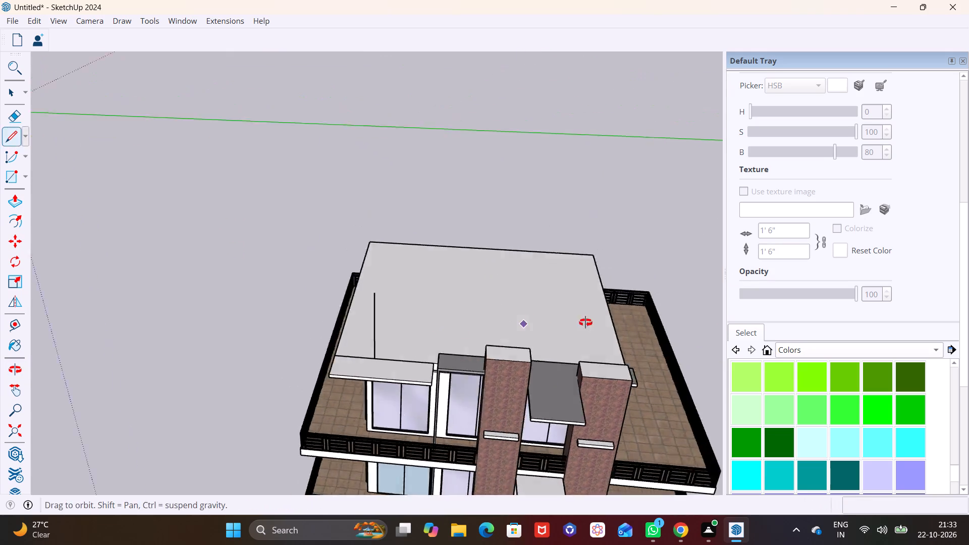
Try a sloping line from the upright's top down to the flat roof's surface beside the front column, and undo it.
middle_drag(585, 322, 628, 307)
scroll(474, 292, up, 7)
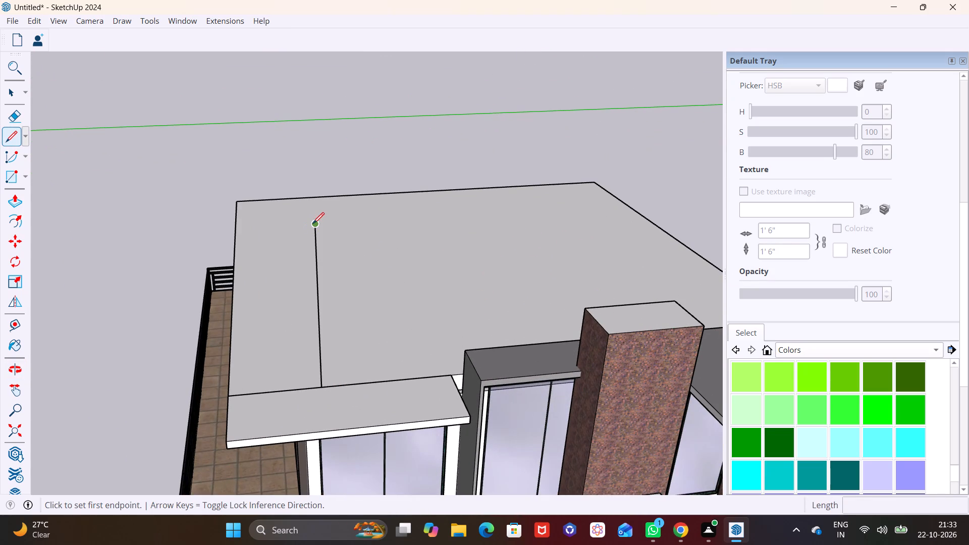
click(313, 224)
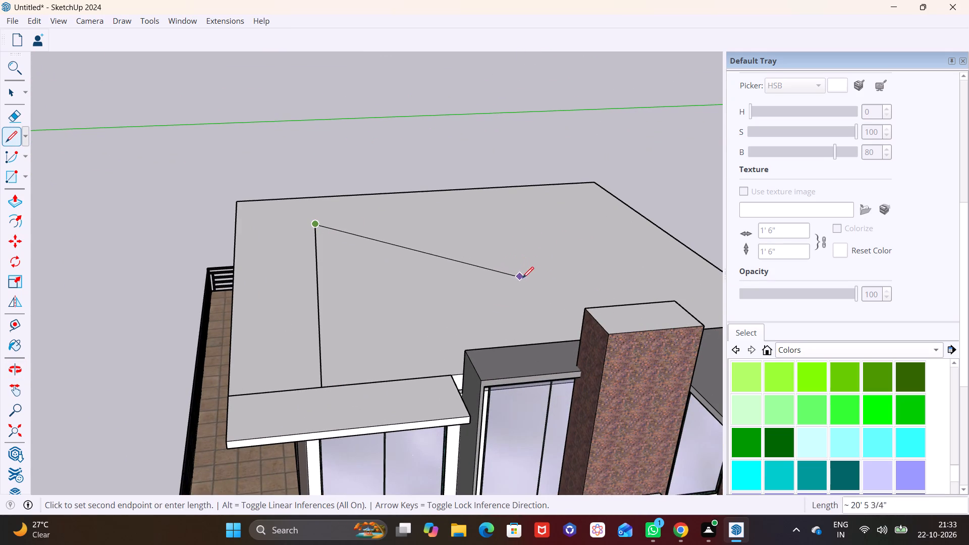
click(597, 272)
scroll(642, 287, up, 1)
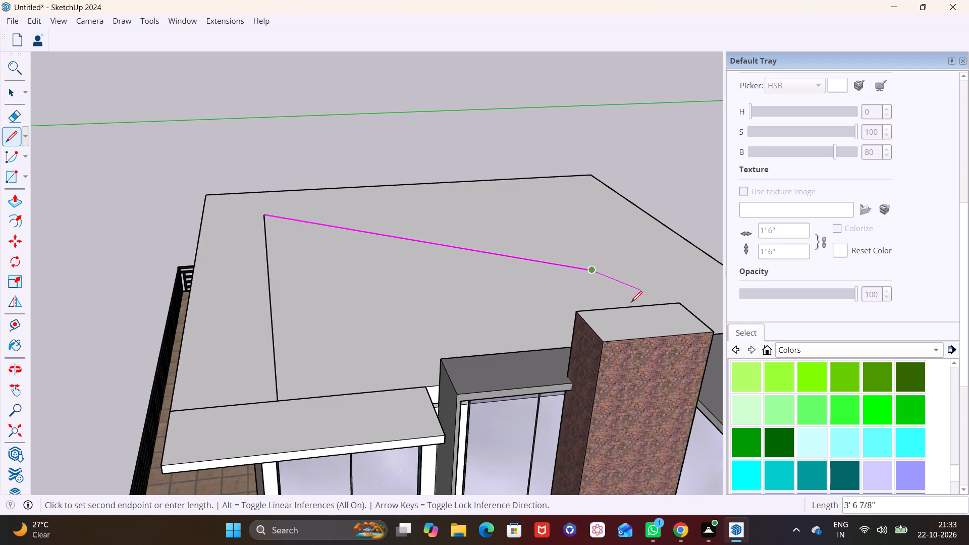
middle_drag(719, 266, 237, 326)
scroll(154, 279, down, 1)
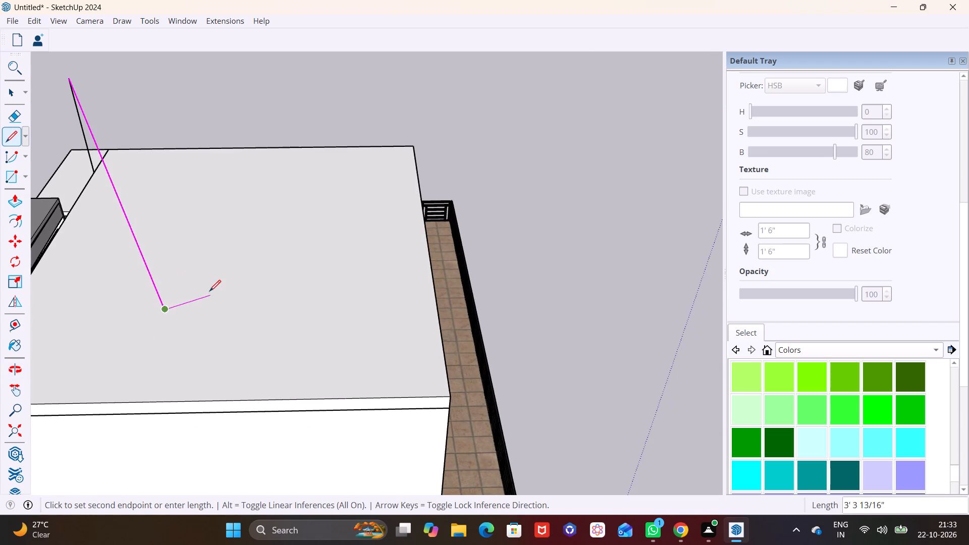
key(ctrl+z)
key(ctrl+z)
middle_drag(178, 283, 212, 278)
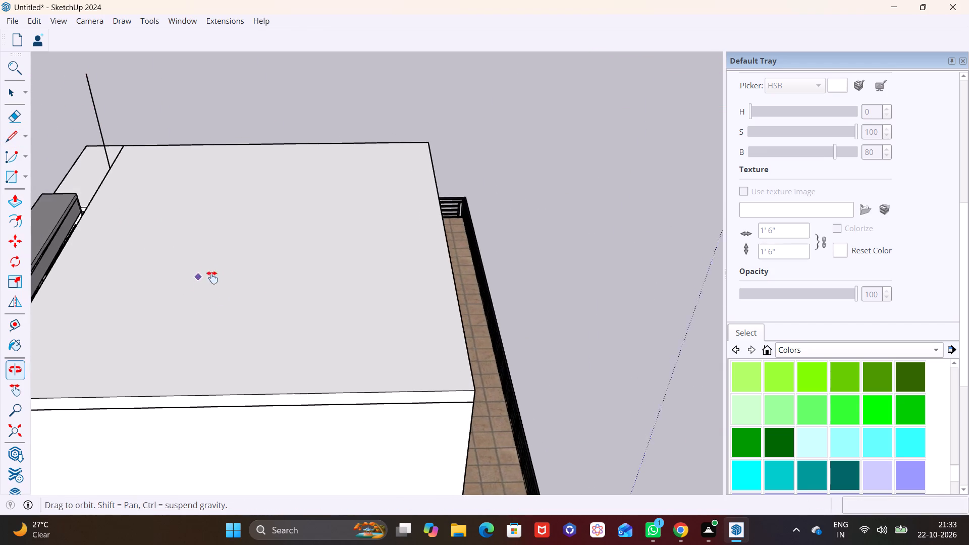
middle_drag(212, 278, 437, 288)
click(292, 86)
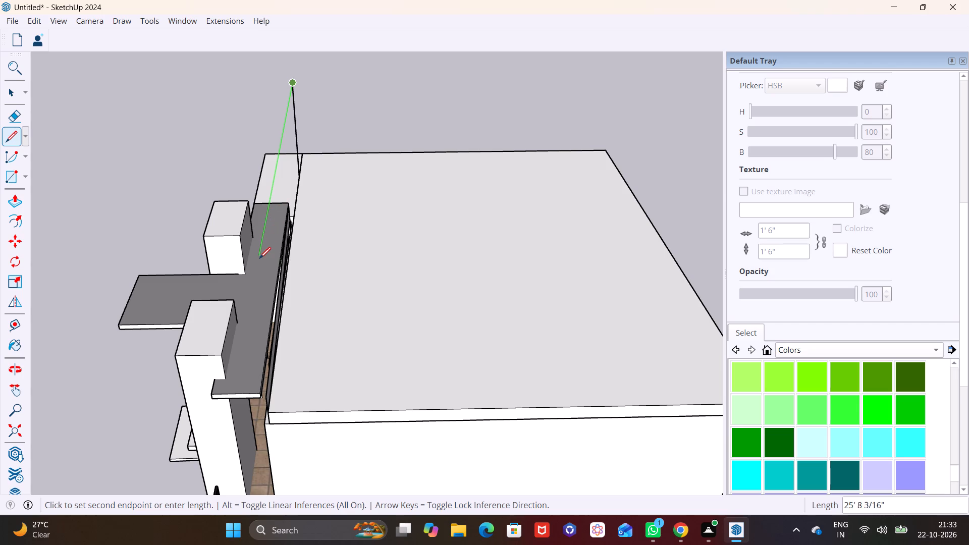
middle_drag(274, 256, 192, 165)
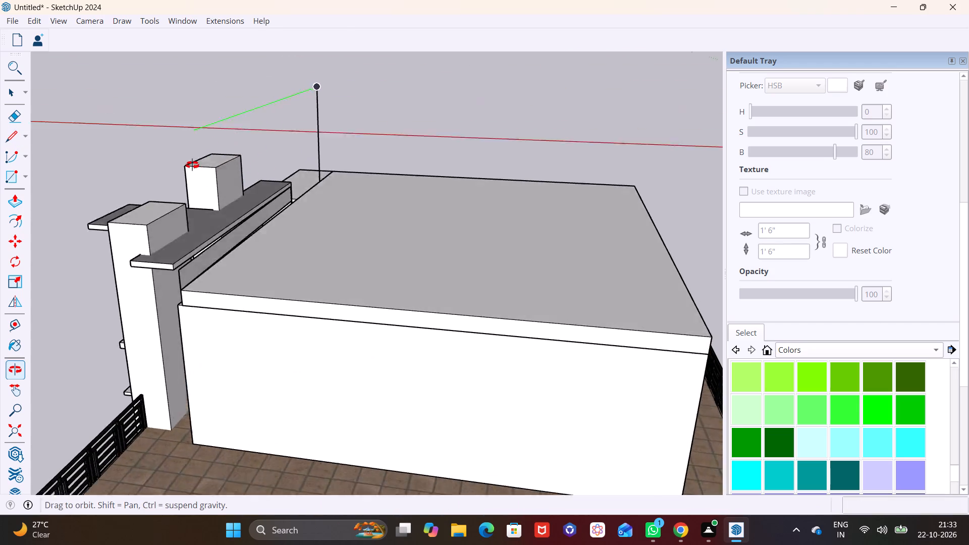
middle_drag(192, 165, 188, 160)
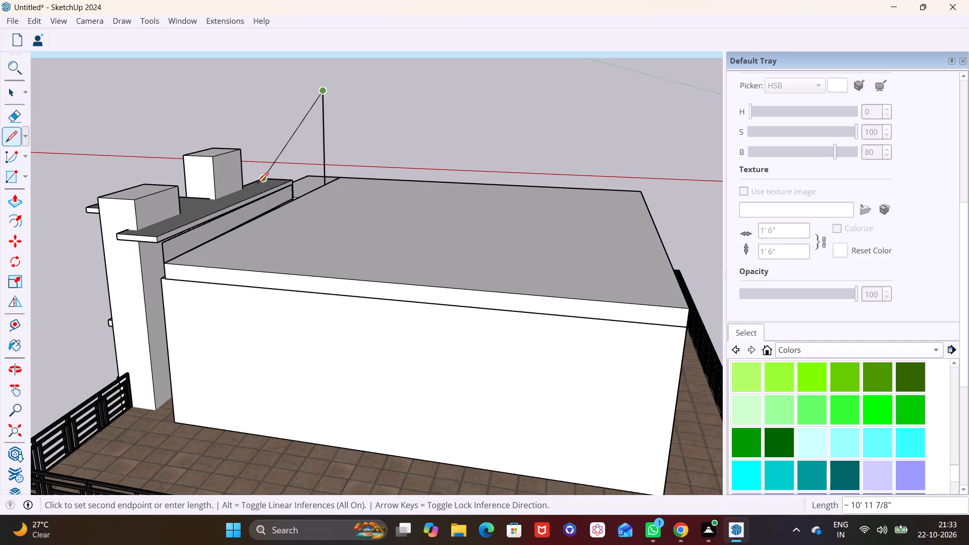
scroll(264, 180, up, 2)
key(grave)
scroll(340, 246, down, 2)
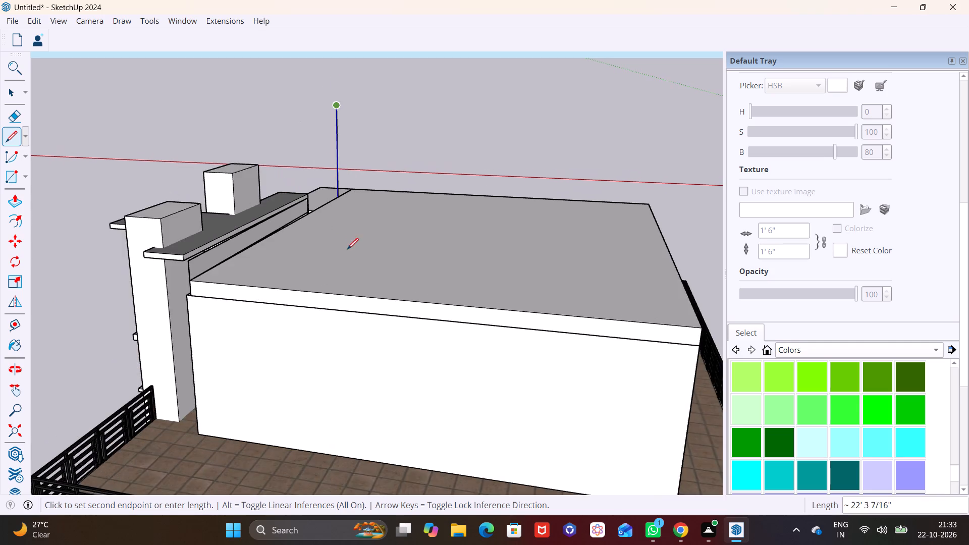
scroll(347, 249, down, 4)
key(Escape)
Draw a second vertical line about 11' high from the flat roof's surface, toward the rear on the existing upright's side.
middle_drag(419, 247, 354, 268)
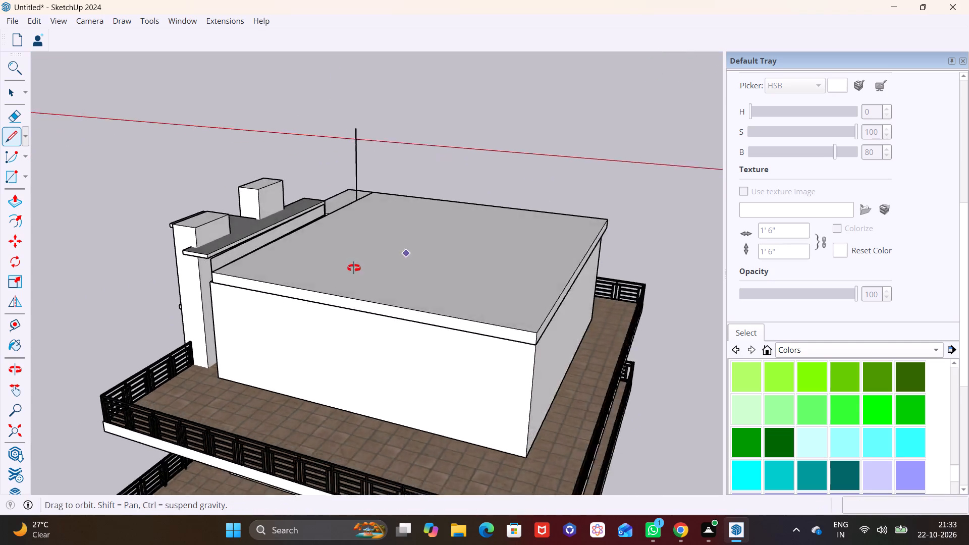
middle_drag(354, 268, 230, 277)
middle_drag(266, 319, 453, 317)
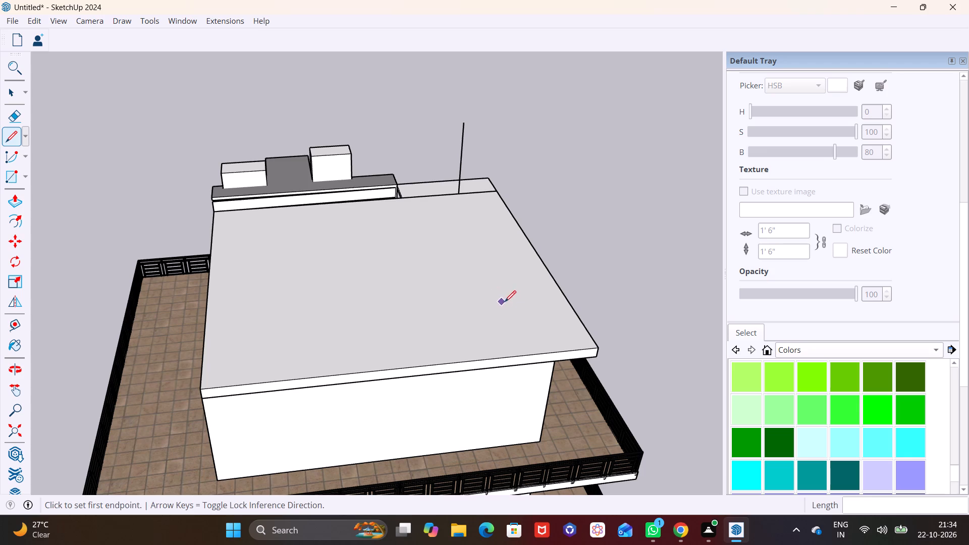
click(505, 301)
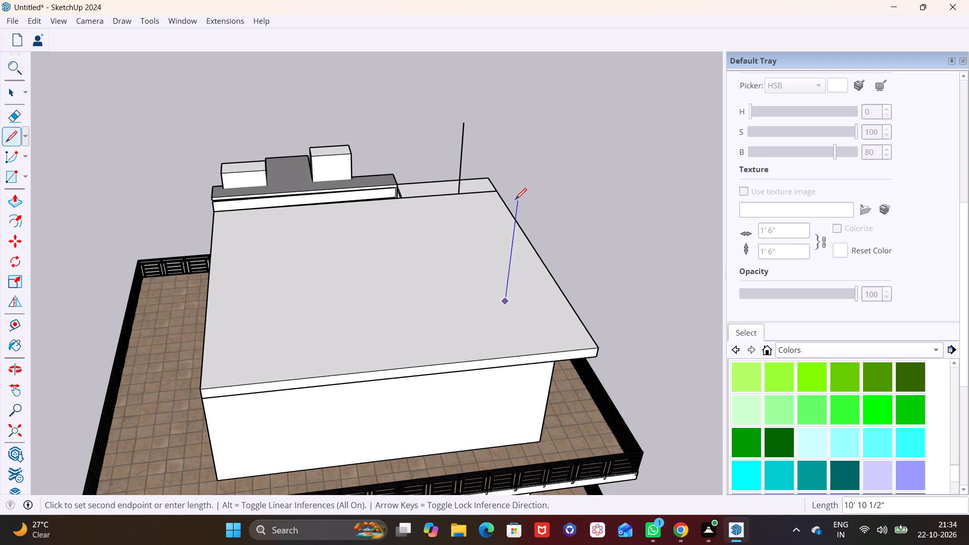
click(515, 195)
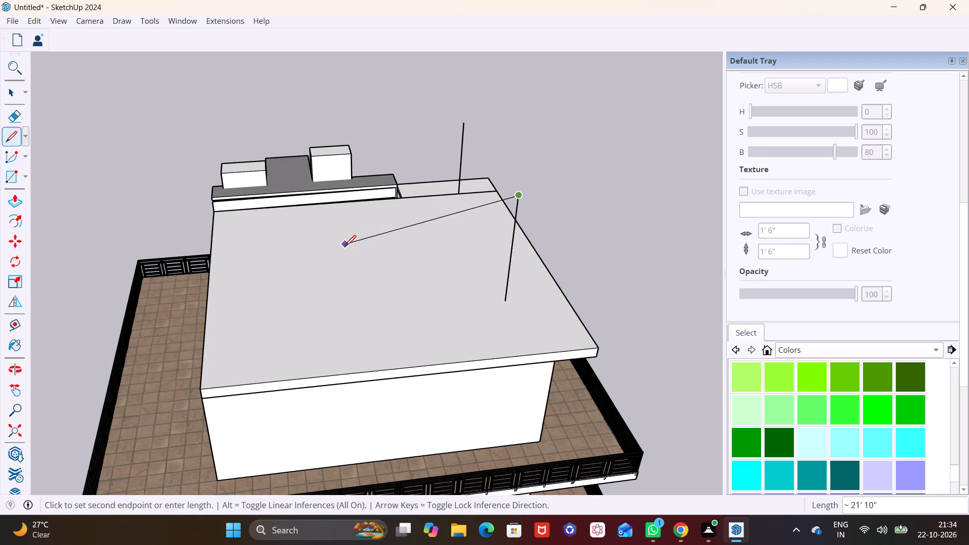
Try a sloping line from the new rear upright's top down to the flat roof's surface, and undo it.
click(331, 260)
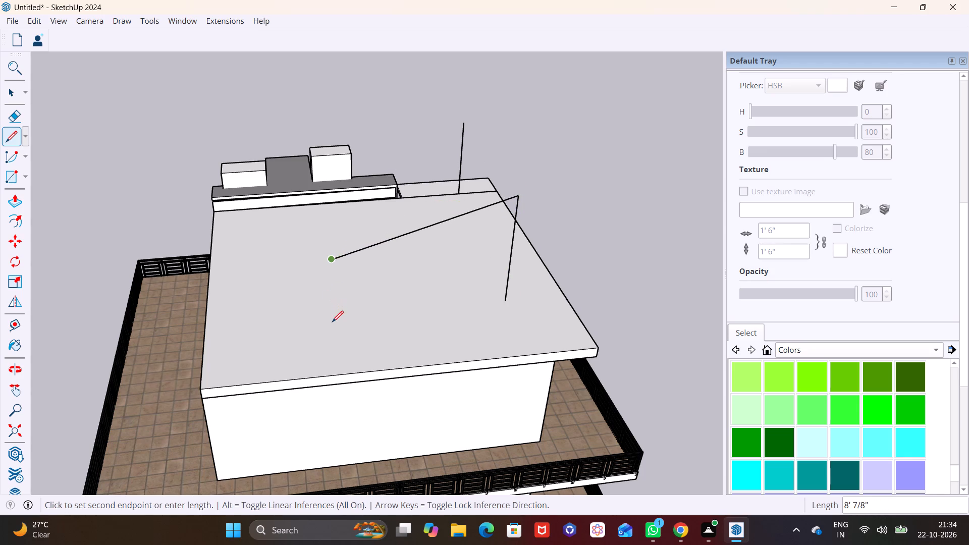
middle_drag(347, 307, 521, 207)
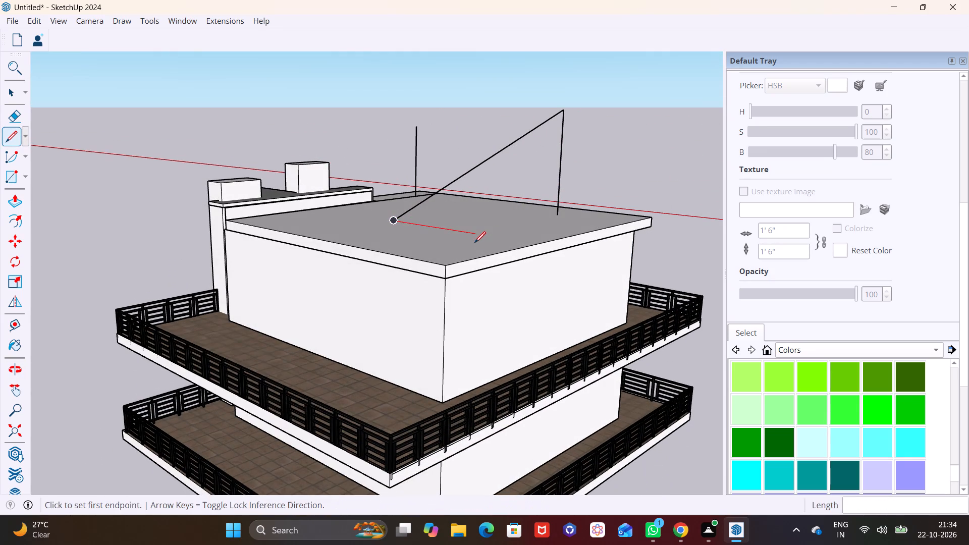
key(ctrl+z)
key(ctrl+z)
Draw a shorter upright about 5' high across the rear roof and join its top to the tall rear upright's top.
middle_drag(475, 223, 303, 270)
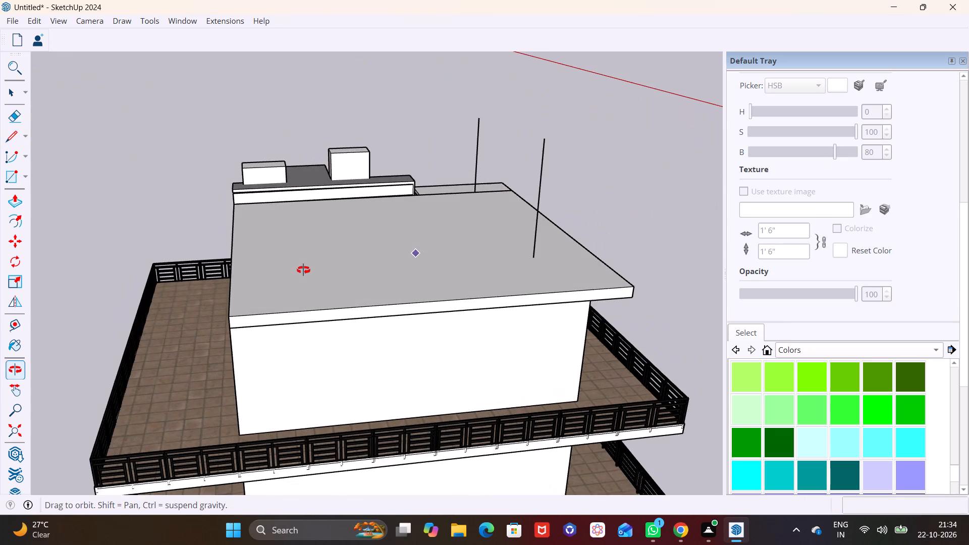
middle_drag(303, 270, 302, 270)
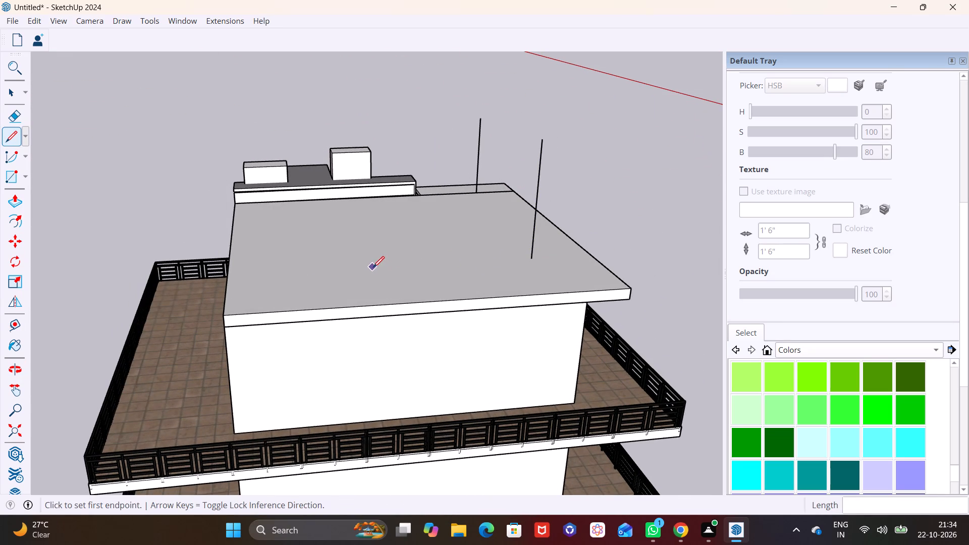
click(373, 267)
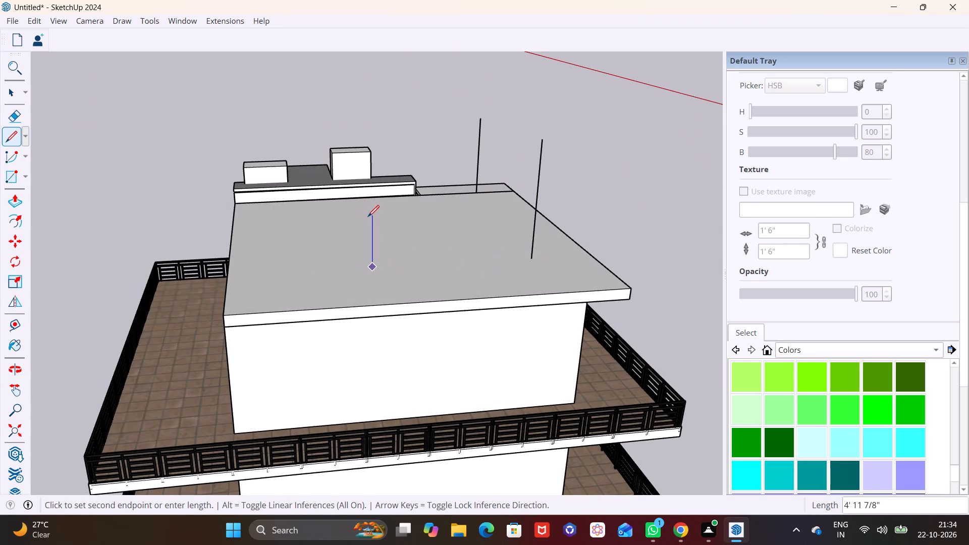
click(368, 217)
click(537, 144)
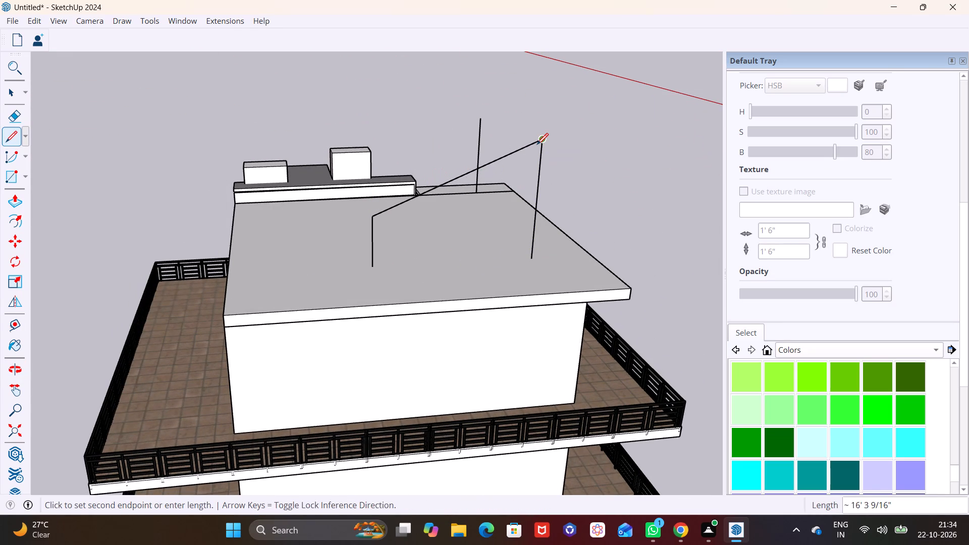
key(space)
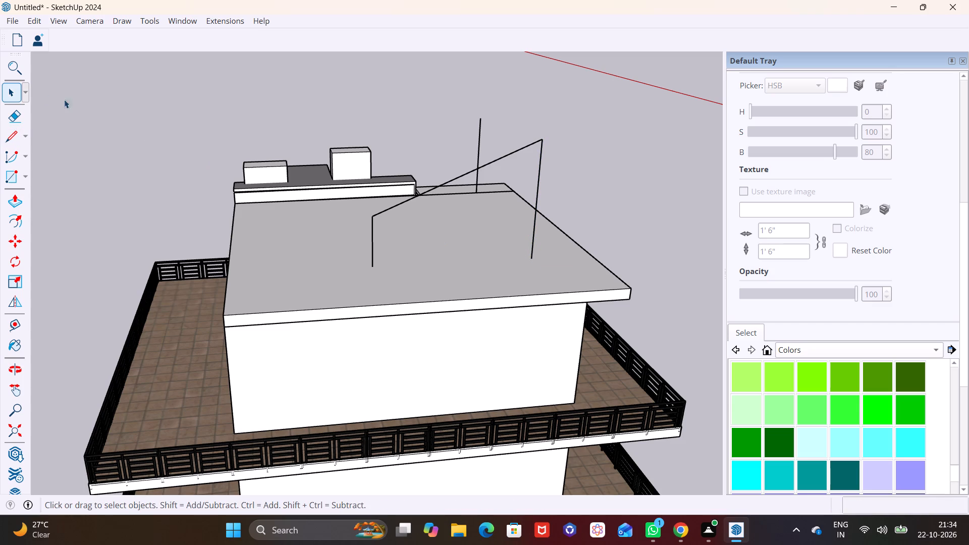
Join the feet of the two rear uprights with a base line about 14' 11 7/8" long, closing the sloped wall face.
click(8, 133)
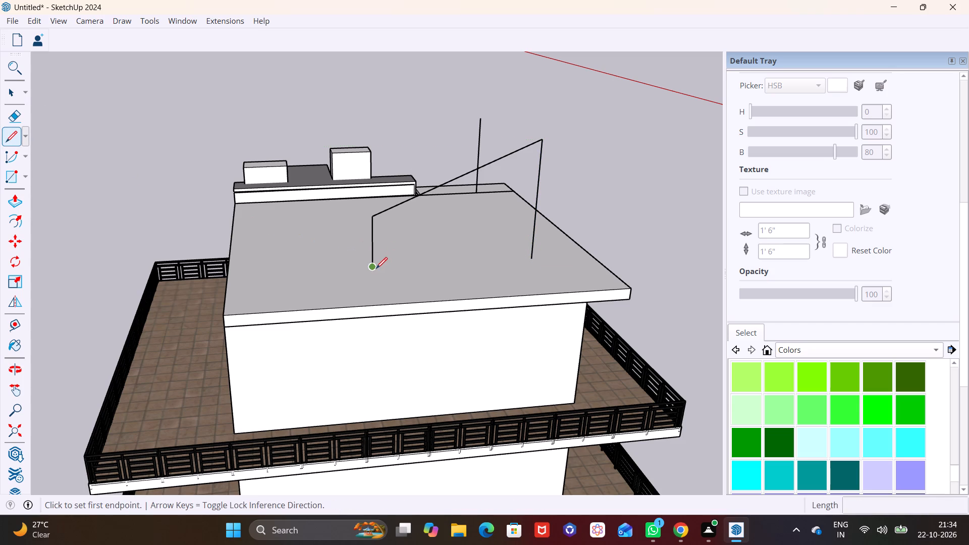
click(376, 268)
click(529, 251)
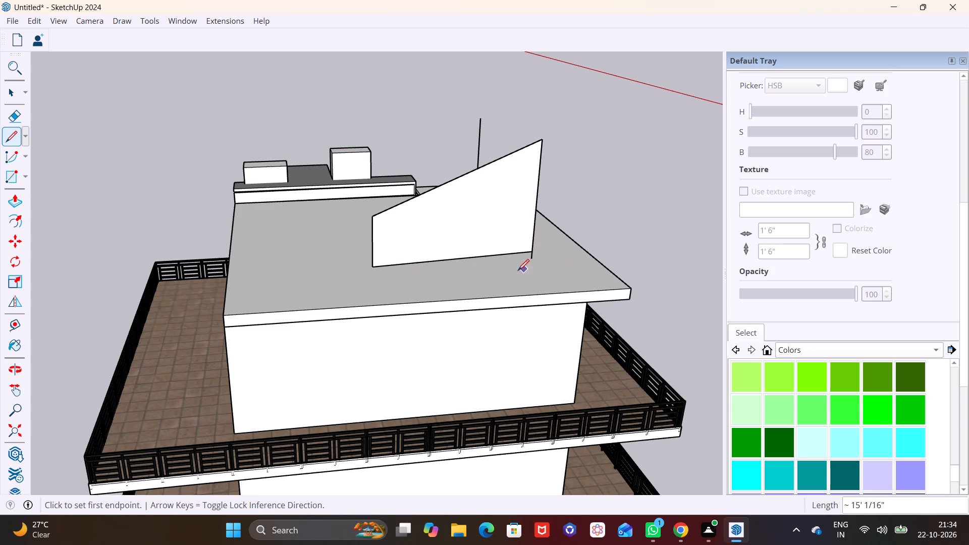
key(ctrl+z)
click(374, 265)
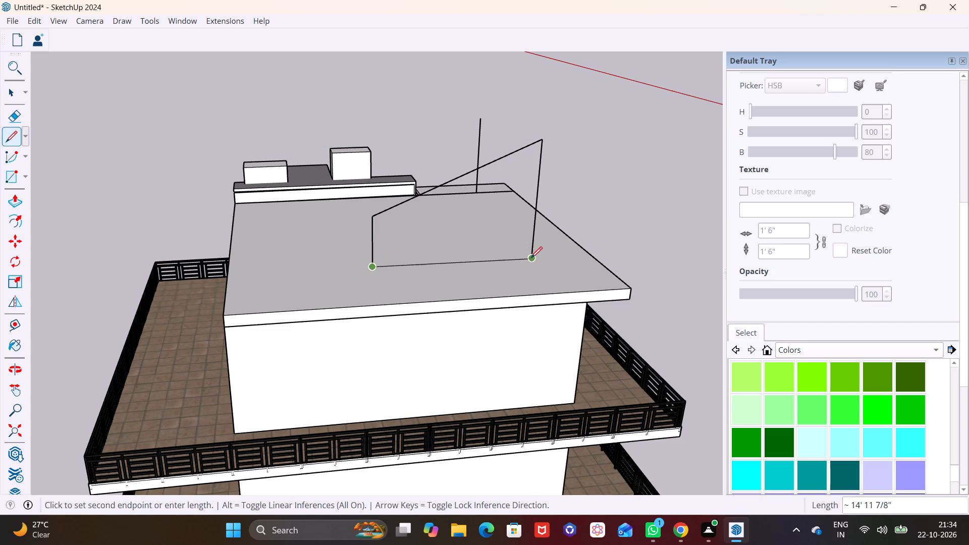
click(531, 258)
Extrude the sloped wall face about 22' across the flat roof toward the front columns.
middle_drag(436, 208, 668, 279)
middle_drag(472, 217, 721, 226)
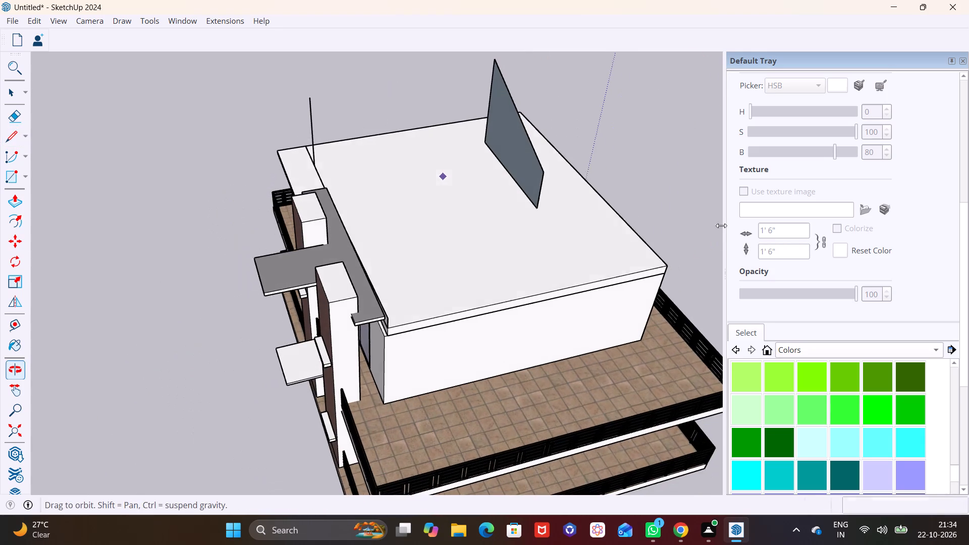
middle_drag(721, 226, 725, 240)
key(space)
click(510, 151)
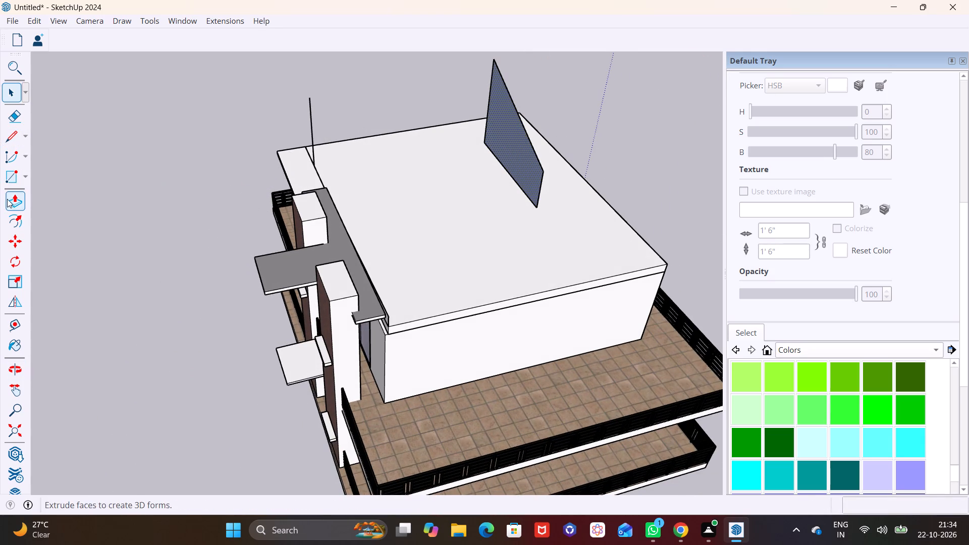
drag(13, 199, 18, 199)
click(508, 130)
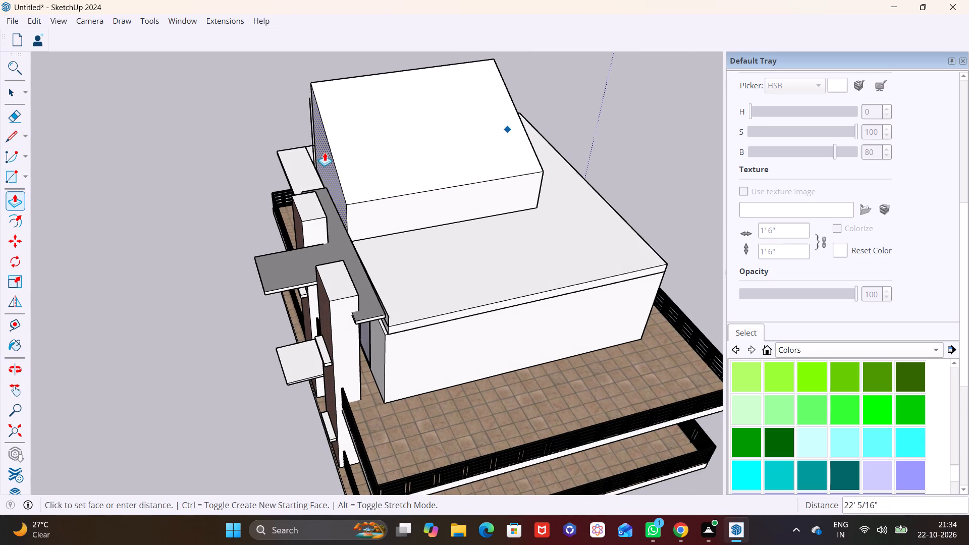
click(327, 154)
key(space)
Delete the leftover vertical line on the flat roof's front edge beside the new sloped volume.
middle_drag(408, 190, 694, 174)
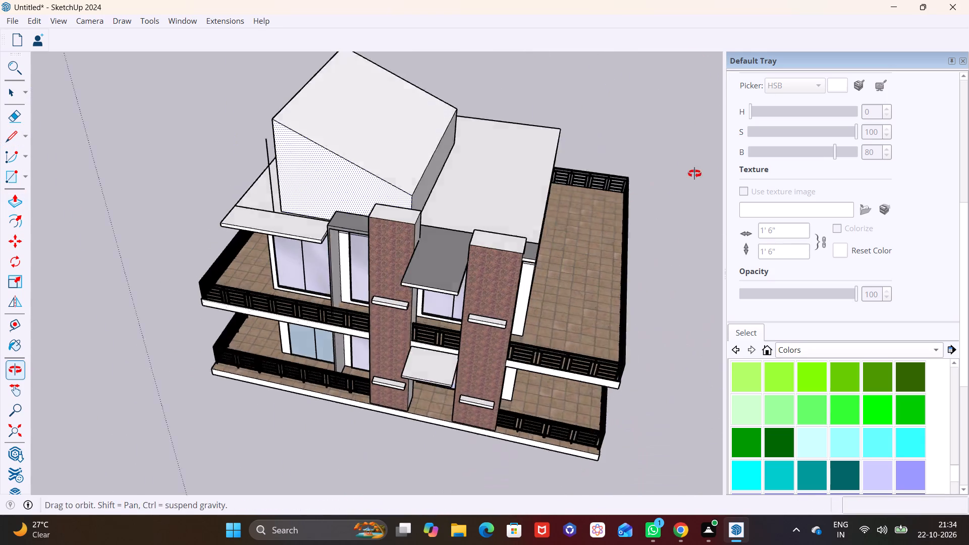
middle_drag(694, 174, 710, 163)
scroll(306, 159, up, 1)
key(space)
click(264, 151)
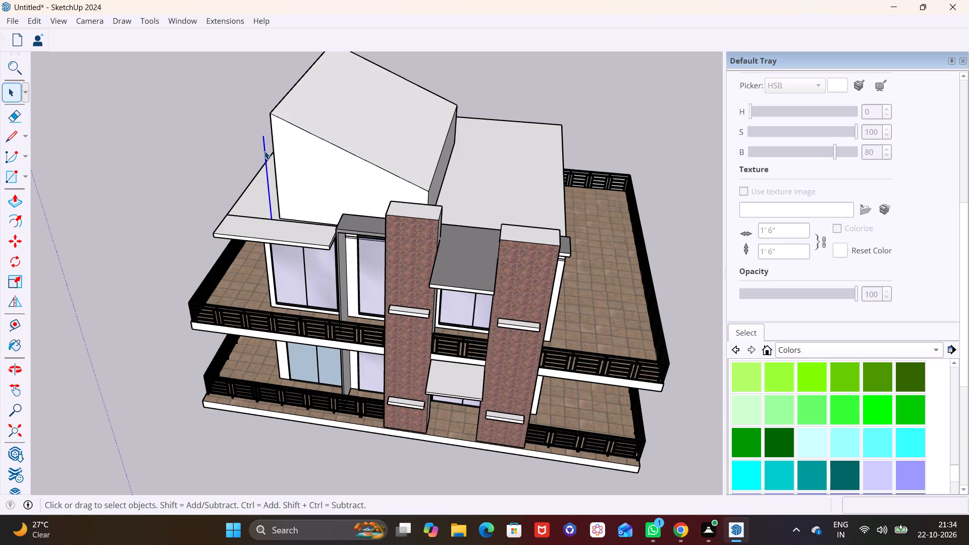
key(Delete)
Extrude the rooftop volume's sloping top face upward about 8 5/8" to form a roof slab.
scroll(278, 170, down, 3)
middle_drag(282, 171, 372, 141)
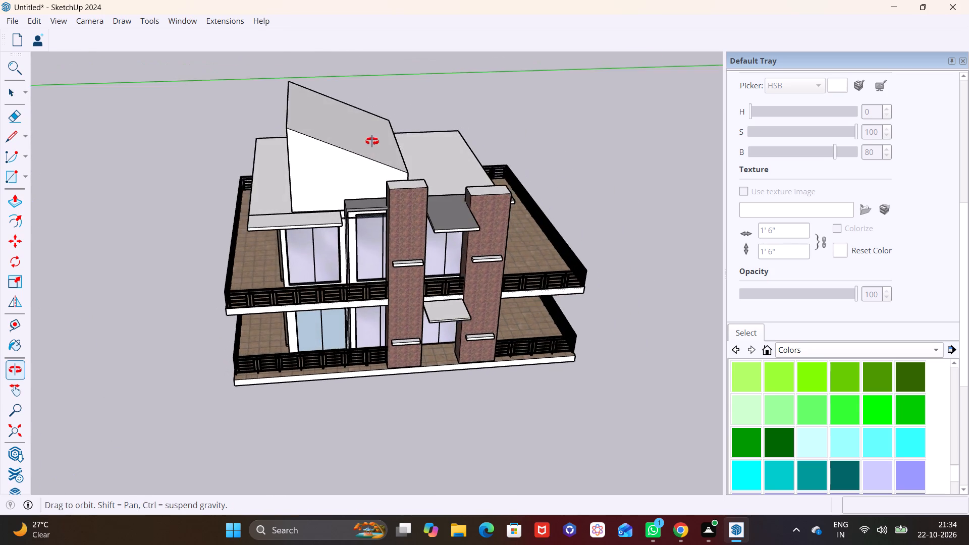
middle_drag(372, 141, 373, 137)
click(321, 131)
scroll(319, 129, up, 5)
middle_drag(318, 127, 299, 189)
shift+middle_drag(354, 153, 256, 154)
shift+click(256, 154)
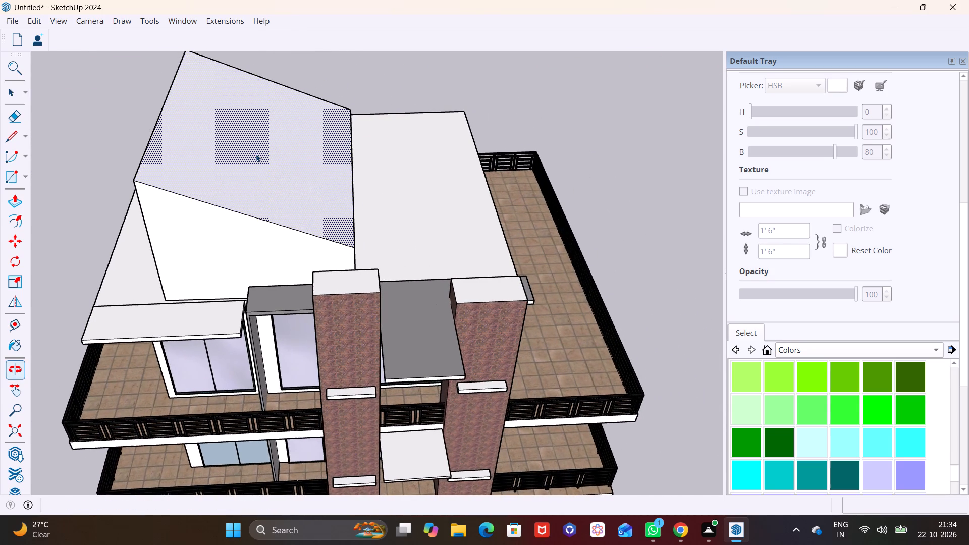
key(space)
click(259, 163)
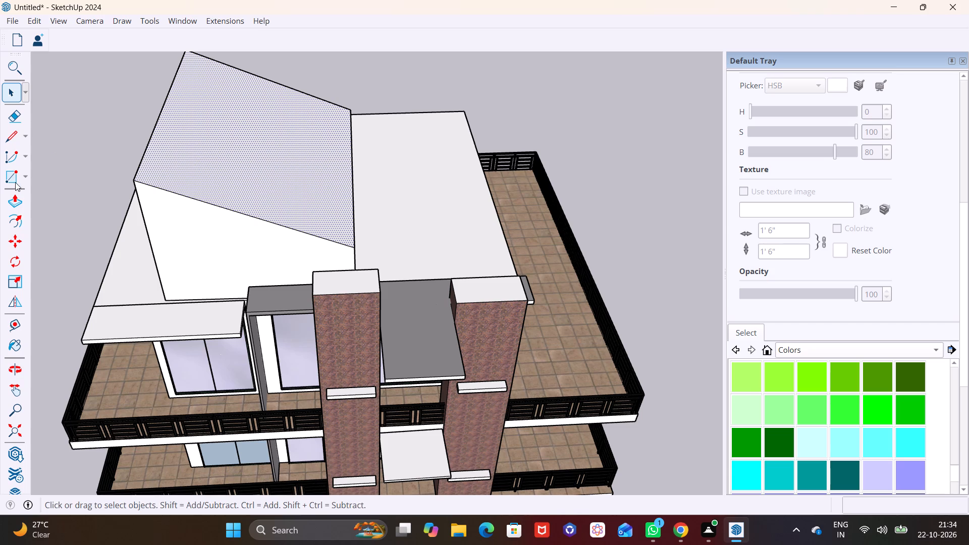
click(17, 199)
click(206, 175)
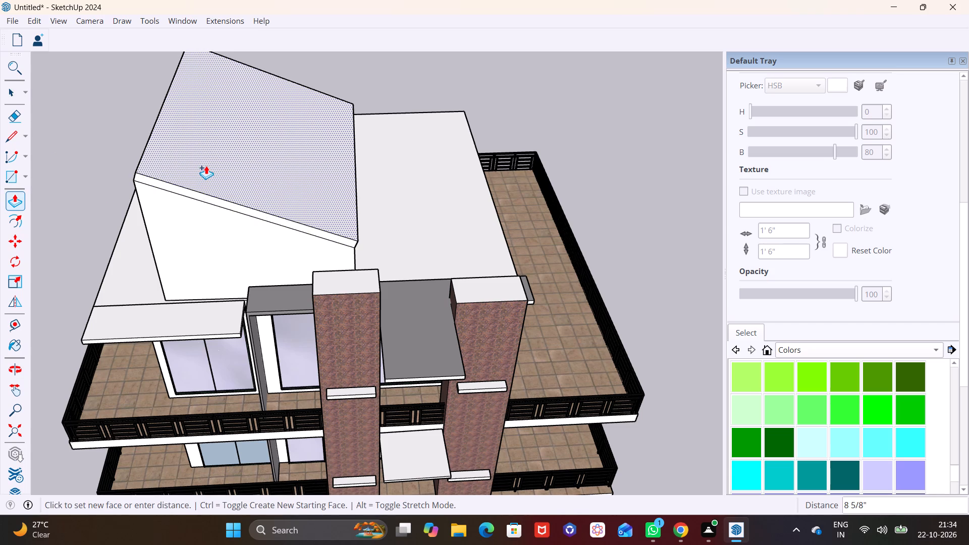
click(201, 166)
Extend the roof slab's high side edge outward about 1' 5 15/16" beyond the rooftop volume's tall wall.
middle_drag(222, 182, 253, 184)
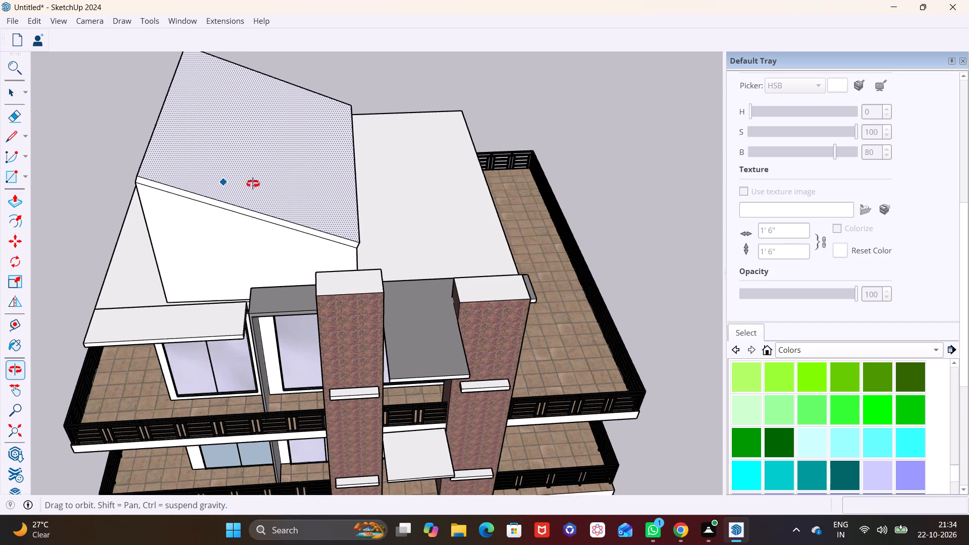
middle_drag(253, 184, 404, 159)
scroll(285, 167, up, 4)
key(space)
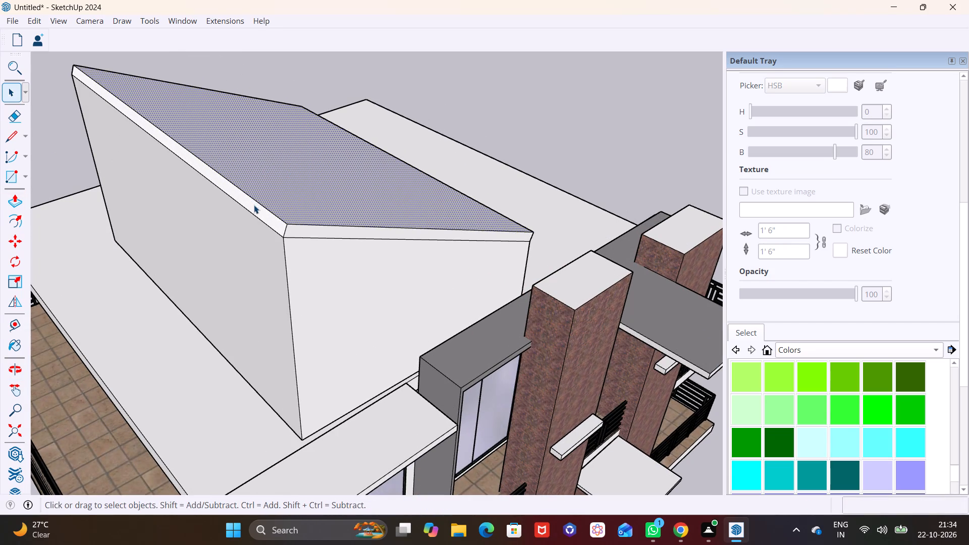
click(254, 205)
scroll(253, 198, down, 2)
click(16, 204)
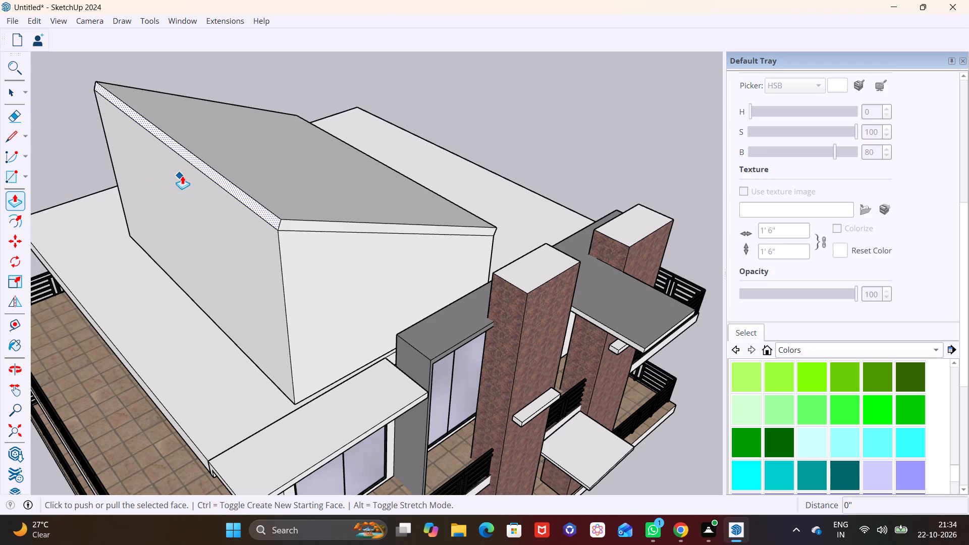
click(212, 174)
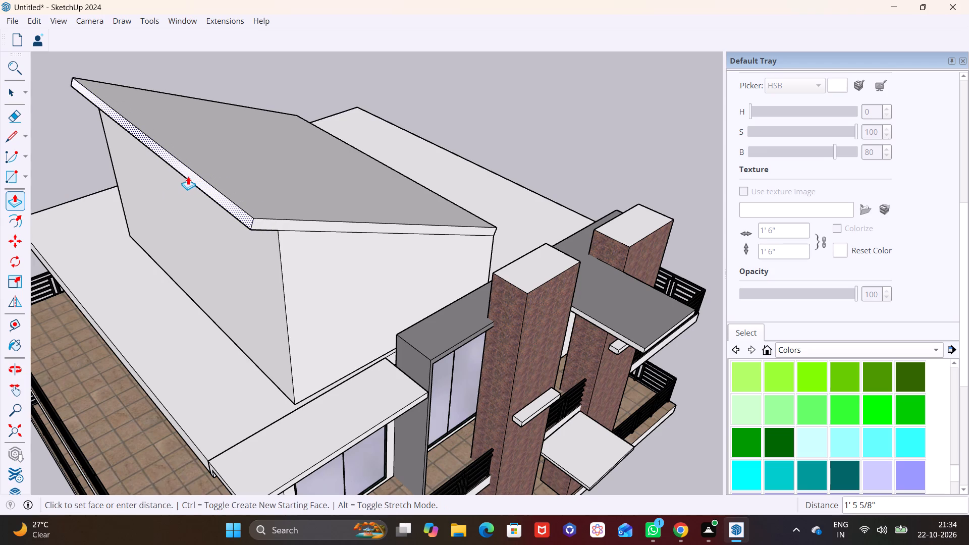
click(188, 176)
Extend the roof slab's sloping front edge outward about 11 7/8" to overhang the front wall of the rooftop volume.
scroll(250, 190, down, 6)
middle_drag(294, 173, 76, 172)
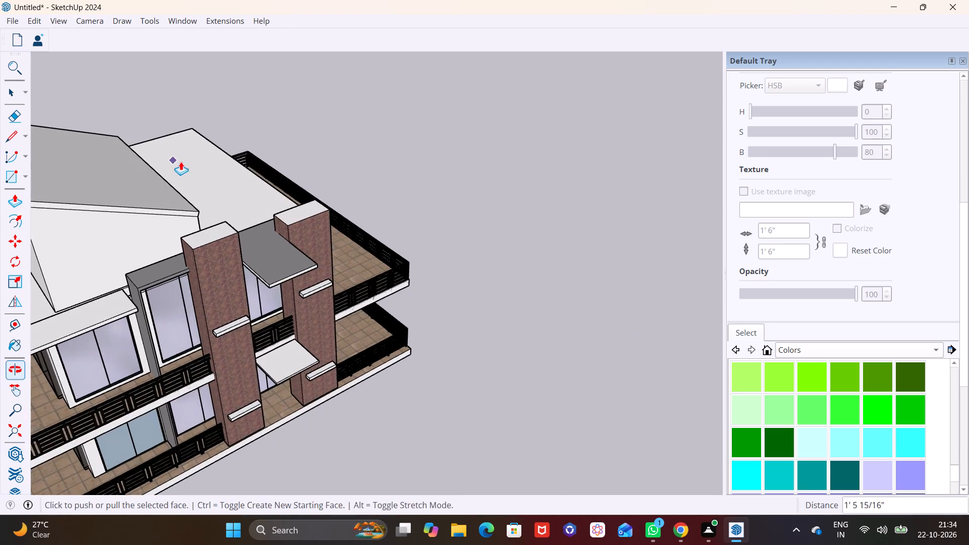
middle_drag(178, 169, 0, 231)
scroll(14, 228, up, 1)
shift+middle_drag(160, 131, 330, 133)
scroll(340, 150, up, 5)
key(space)
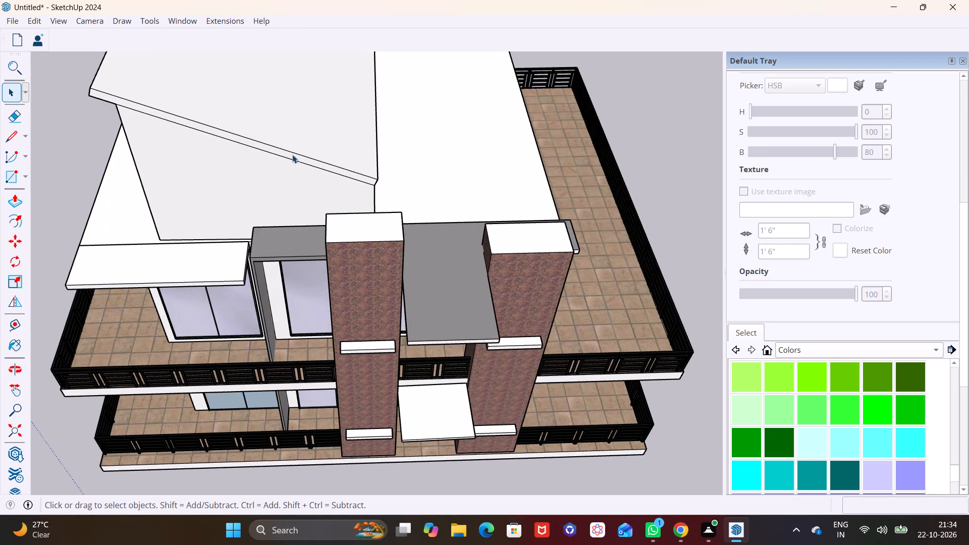
click(292, 156)
middle_drag(356, 174, 125, 200)
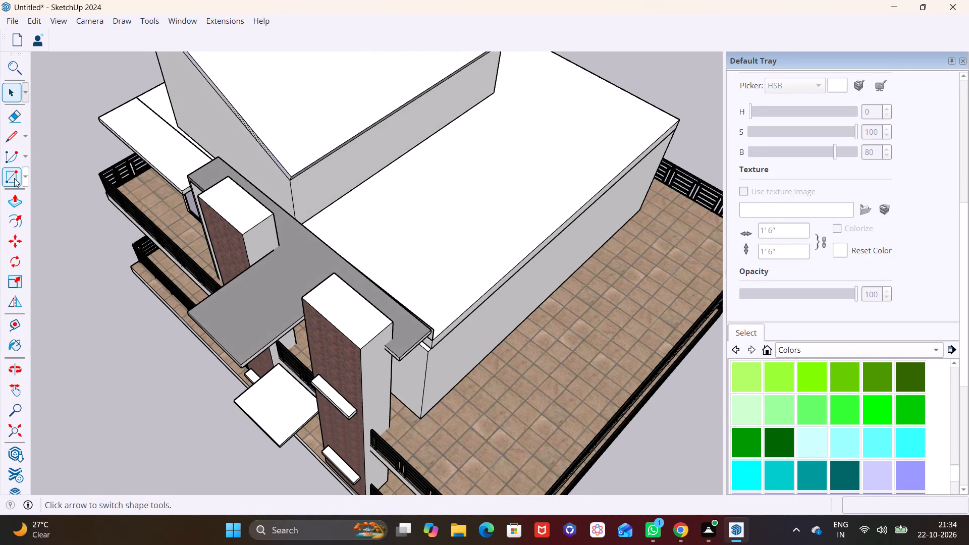
click(13, 198)
click(238, 116)
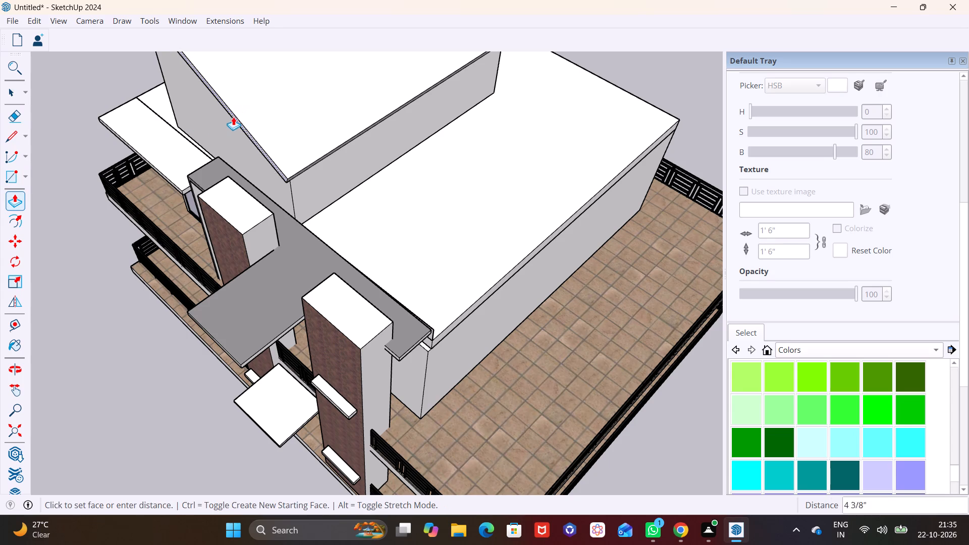
click(227, 120)
Extend the roof slab's low side edge outward about 1' 4 5/16" beyond the rooftop volume's short wall.
scroll(252, 125, down, 5)
shift+middle_drag(250, 127, 210, 184)
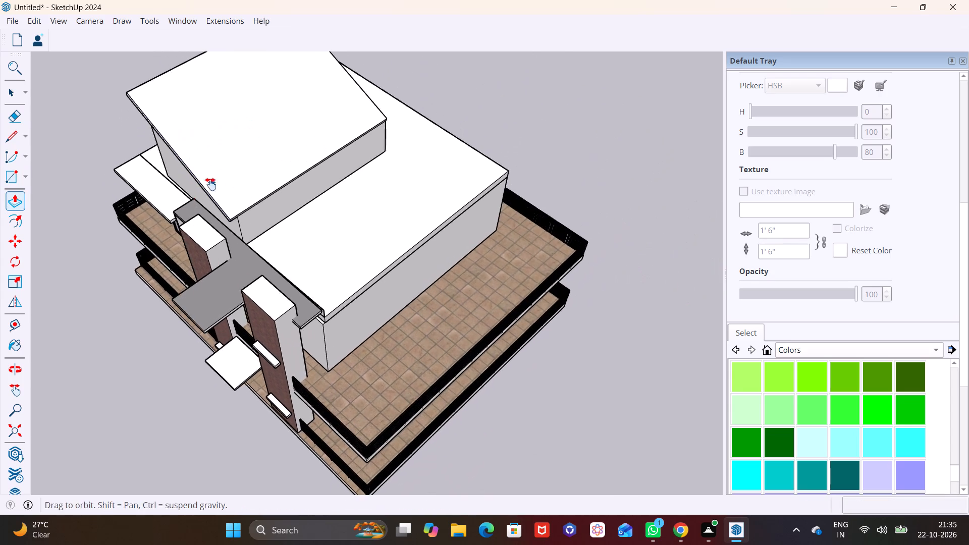
shift+middle_drag(210, 184, 208, 184)
middle_drag(298, 164, 346, 35)
scroll(329, 155, up, 5)
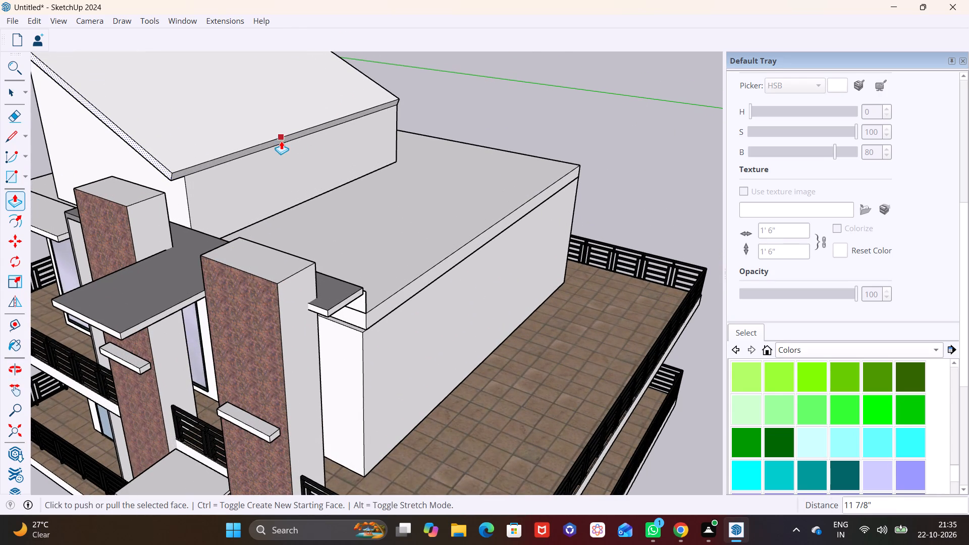
key(space)
click(279, 140)
click(257, 149)
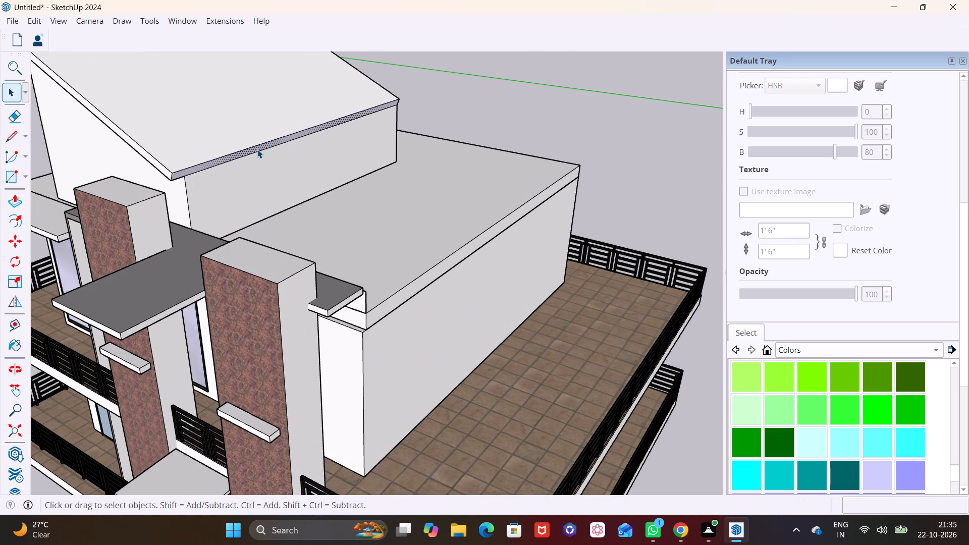
click(13, 199)
click(227, 161)
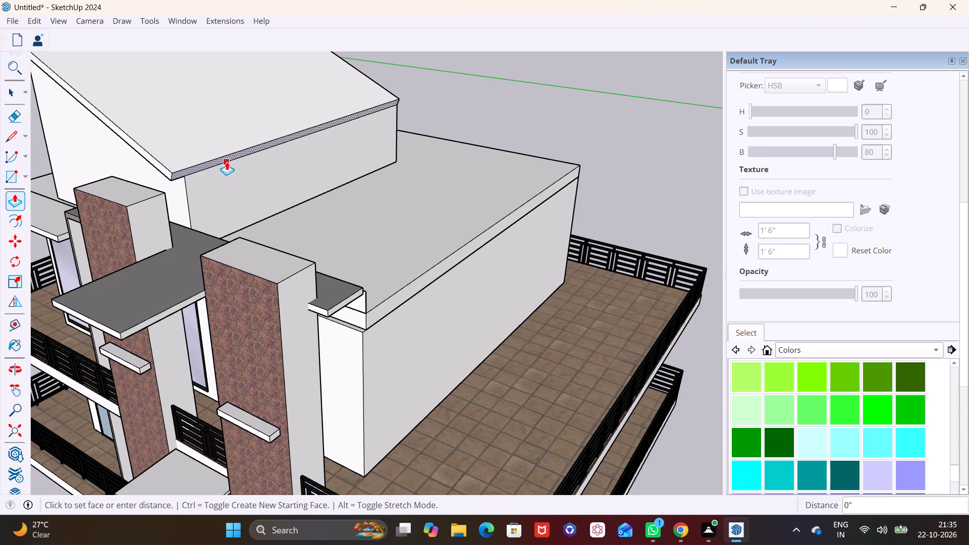
click(244, 171)
Extend the roof slab's sloping rear edge outward about 1' 9 1/2" to overhang the rear wall of the rooftop volume.
scroll(428, 152, down, 3)
middle_drag(424, 157, 0, 179)
middle_drag(398, 153, 267, 244)
middle_drag(386, 195, 50, 52)
scroll(116, 51, up, 3)
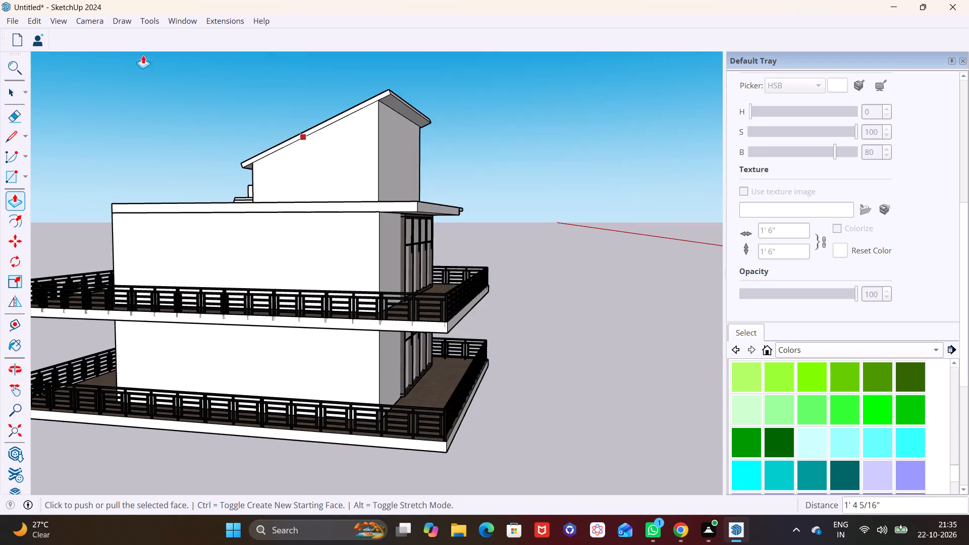
scroll(143, 55, up, 4)
middle_drag(378, 155, 360, 223)
key(space)
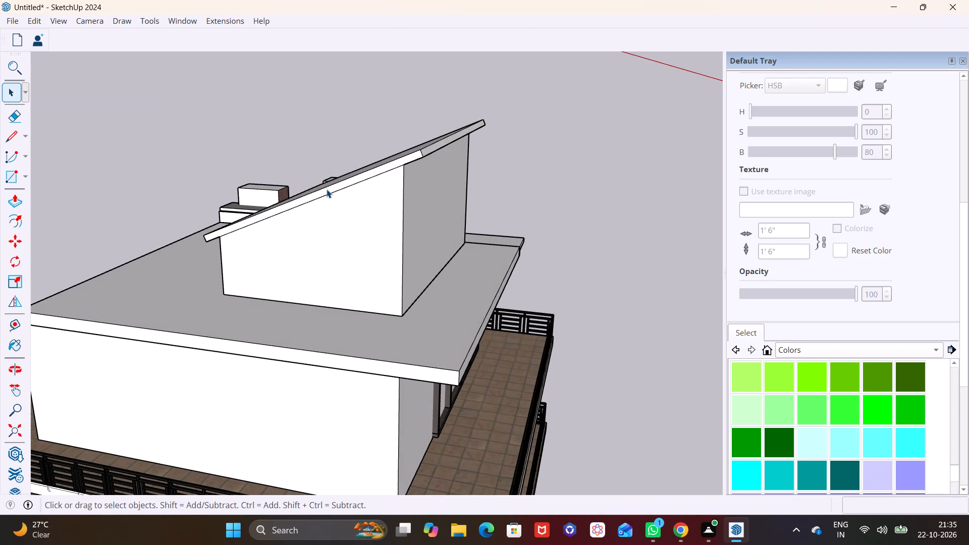
click(328, 190)
click(9, 194)
middle_drag(370, 162, 264, 180)
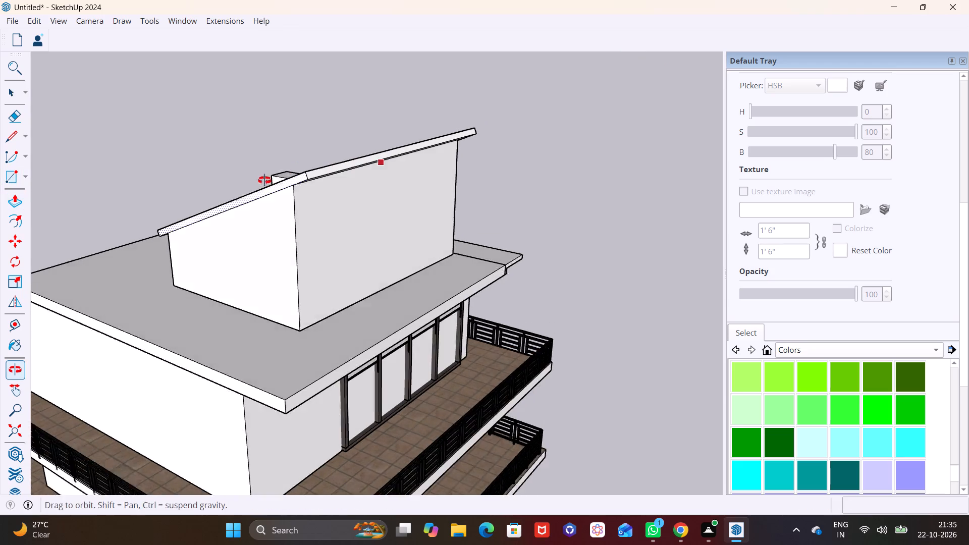
middle_drag(264, 180, 250, 183)
click(251, 184)
click(231, 189)
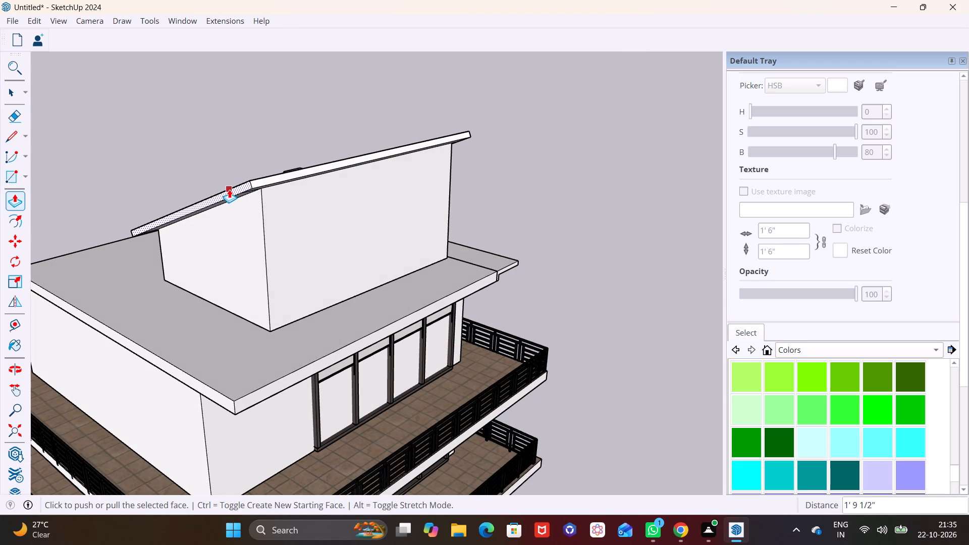
key(space)
click(238, 210)
Examine the overhanging roof slab from the rear, the low side and the front of the house.
scroll(224, 203, down, 3)
middle_drag(175, 148, 584, 233)
scroll(584, 233, down, 1)
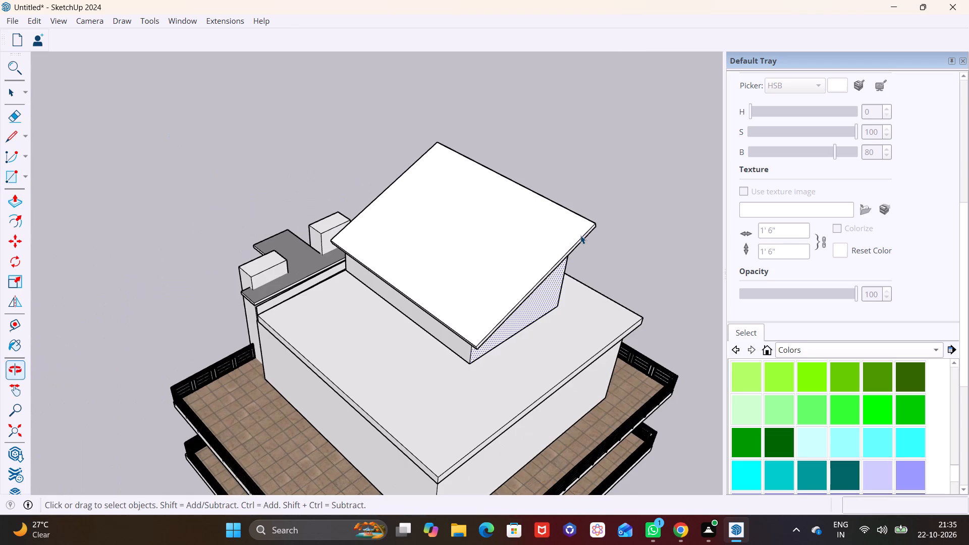
middle_drag(424, 250, 691, 238)
scroll(690, 238, up, 1)
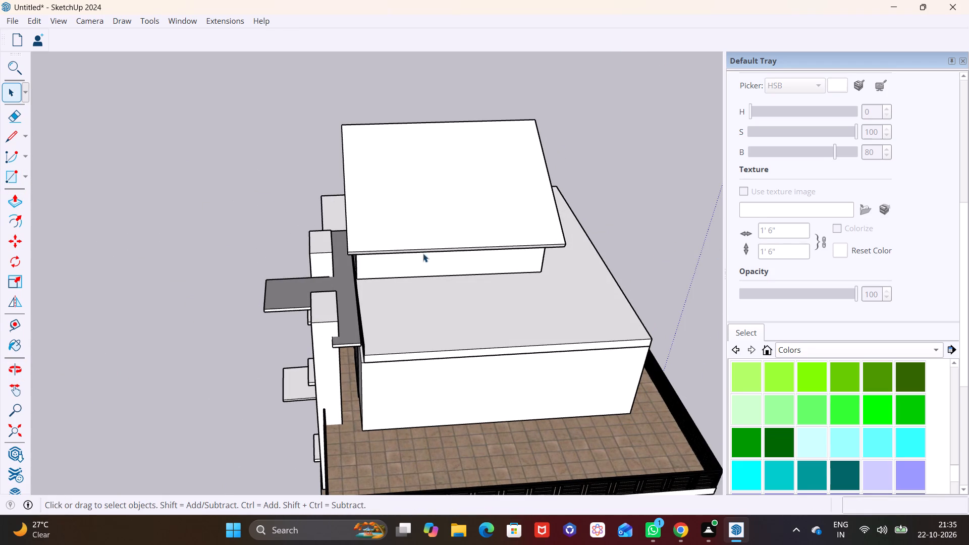
middle_drag(415, 272, 672, 217)
scroll(495, 195, down, 2)
middle_drag(488, 225, 684, 173)
scroll(683, 173, up, 1)
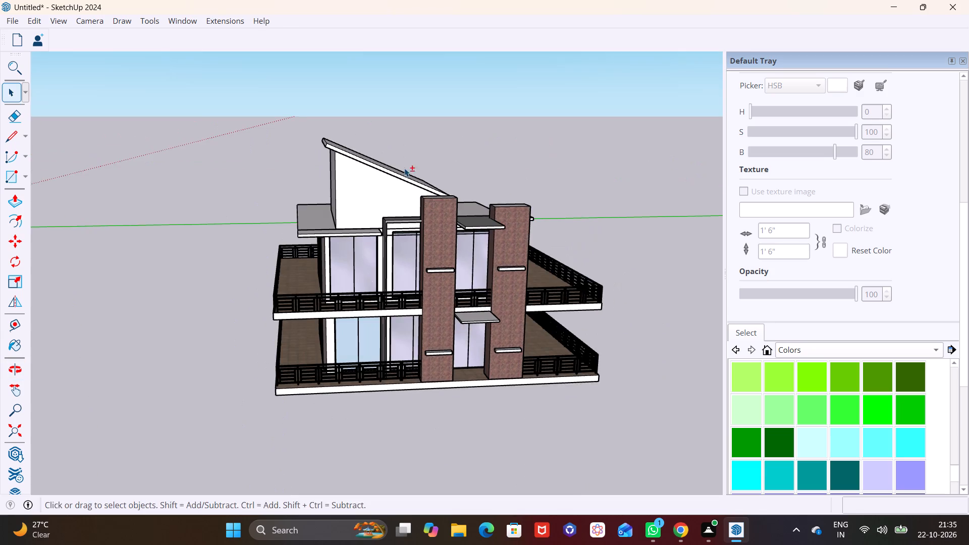
shift+middle_drag(385, 190, 323, 278)
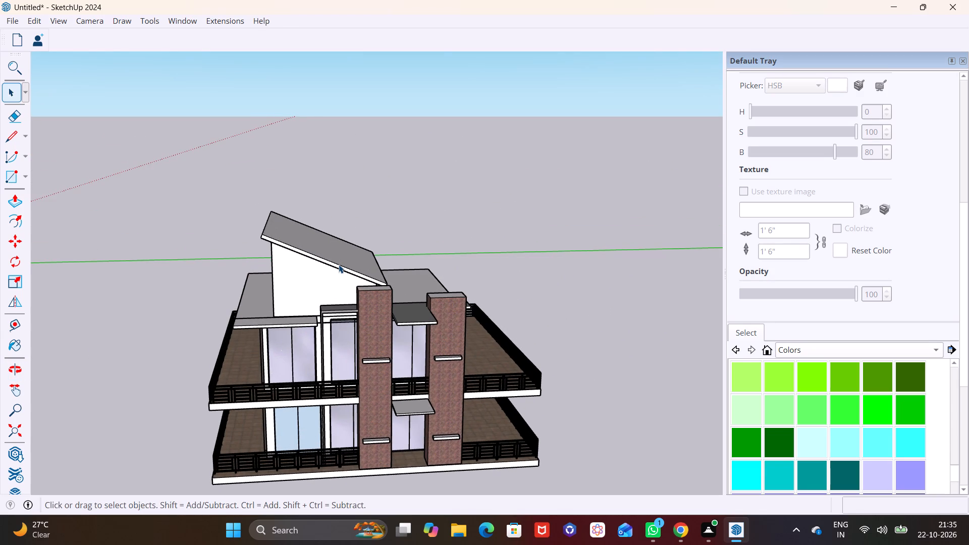
scroll(351, 264, up, 4)
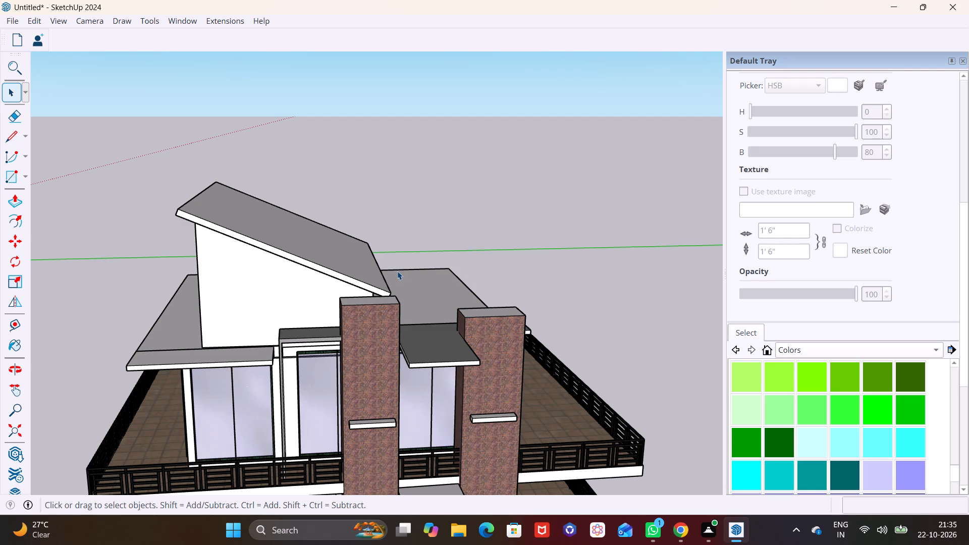
Push the top of the mosaic column nearest the sloped volume down about 3' 3 3/16", below the roof slab's low corner.
middle_drag(389, 269, 350, 331)
scroll(405, 278, up, 2)
shift+middle_drag(407, 290, 410, 263)
shift+scroll(407, 291, up, 1)
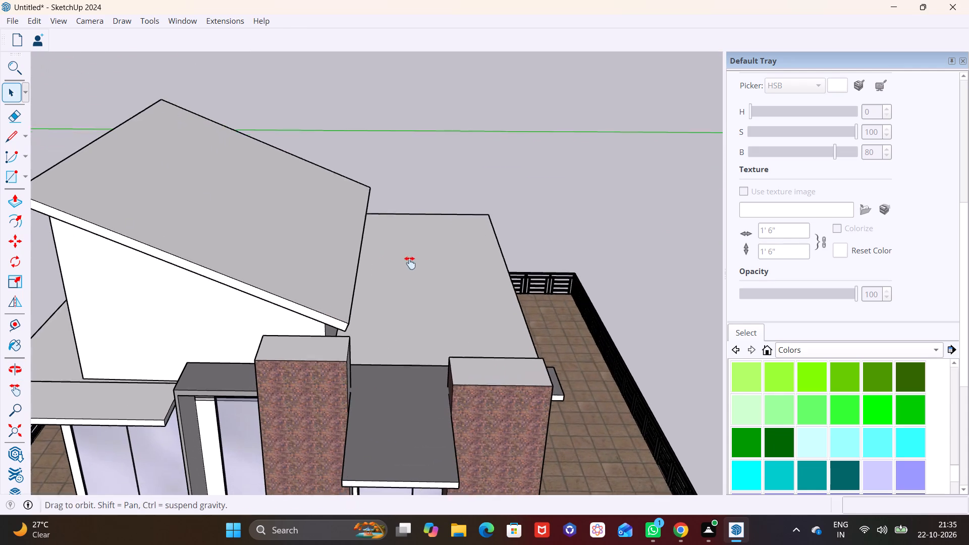
shift+middle_drag(410, 263, 410, 255)
middle_drag(398, 288, 400, 279)
scroll(335, 325, up, 1)
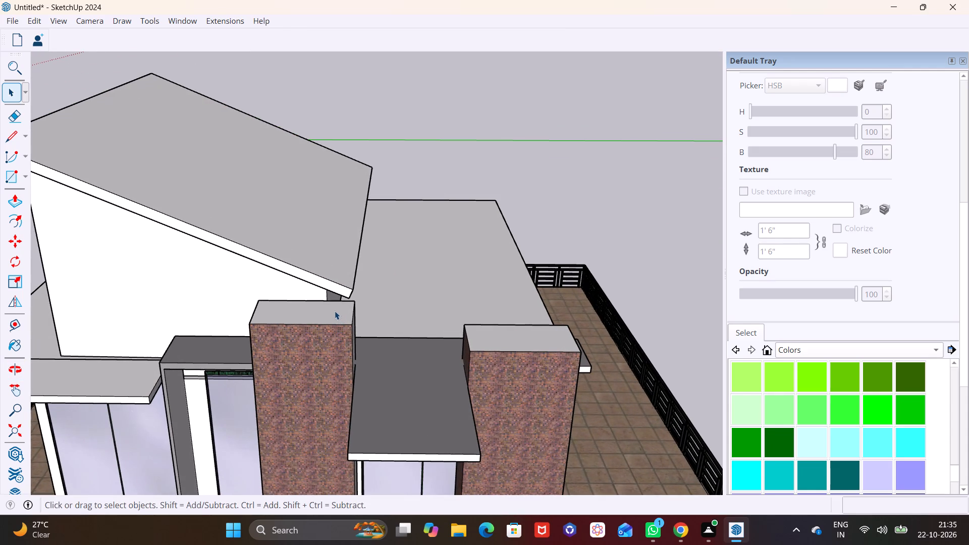
scroll(335, 311, up, 1)
middle_drag(332, 304, 356, 238)
scroll(334, 293, down, 6)
middle_drag(343, 297, 324, 416)
click(310, 366)
click(16, 204)
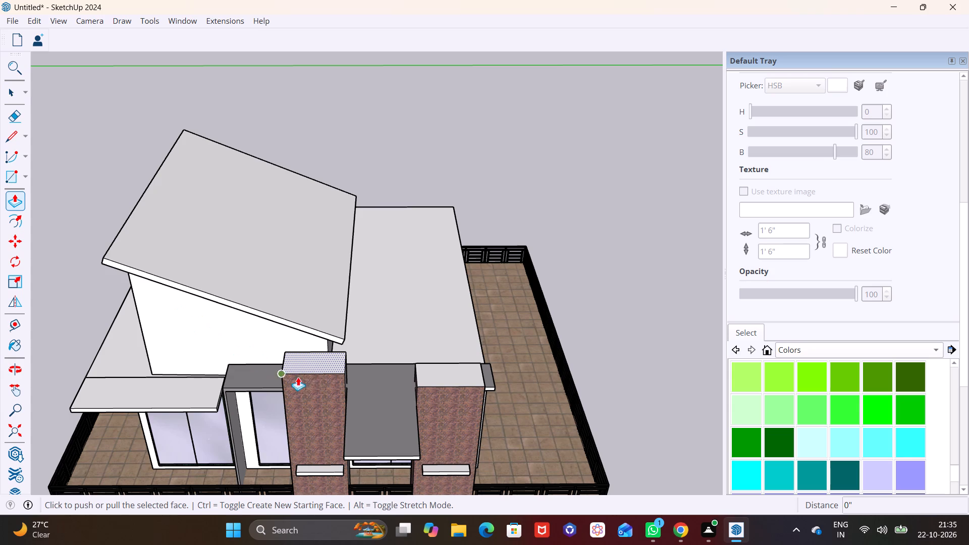
click(311, 363)
click(273, 392)
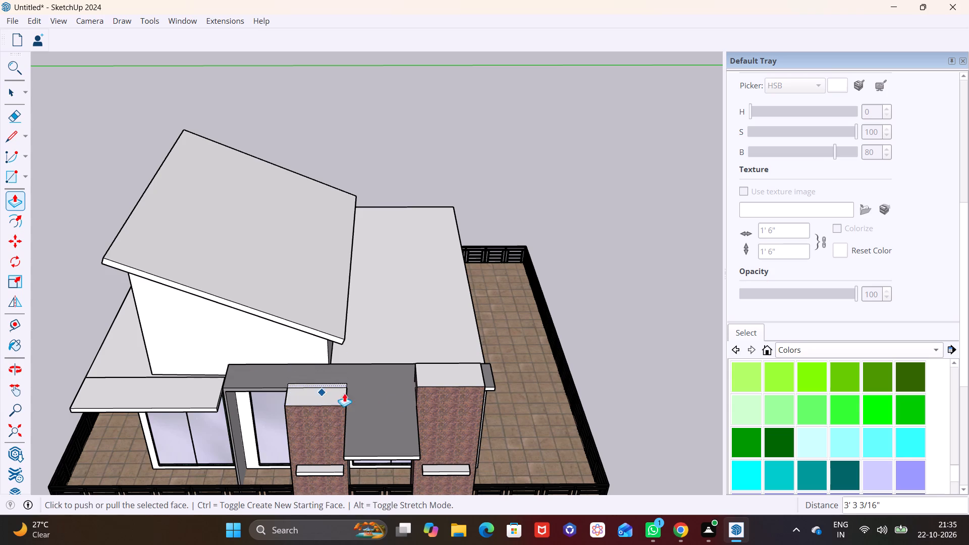
Push the top of the other mosaic column, at the outer end of the grey canopy, down about 1' 11 1/4".
middle_drag(413, 395, 229, 358)
click(273, 341)
key(space)
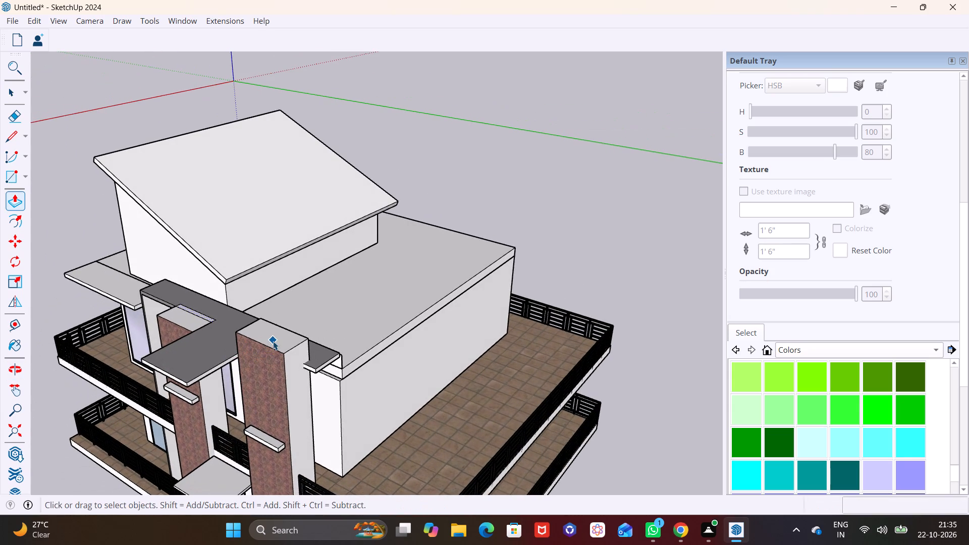
click(273, 341)
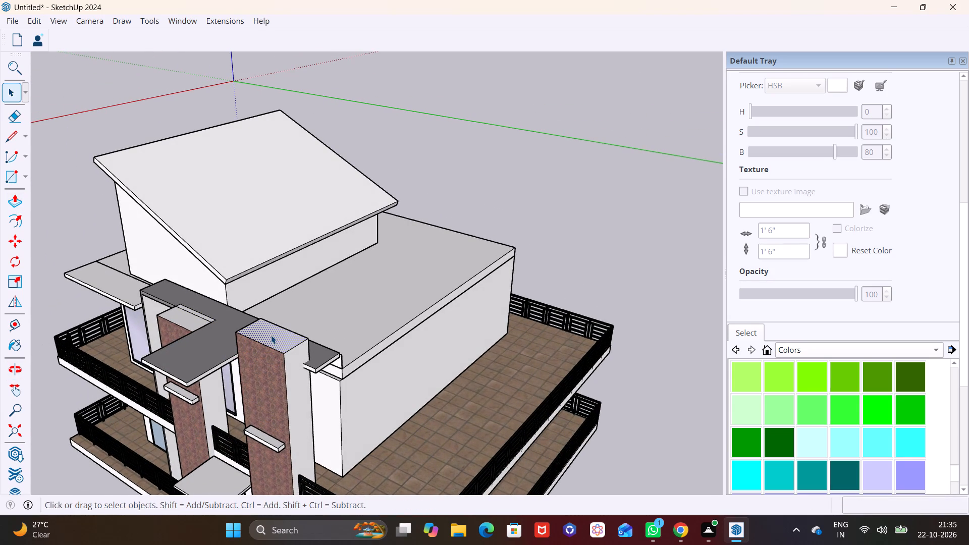
click(7, 203)
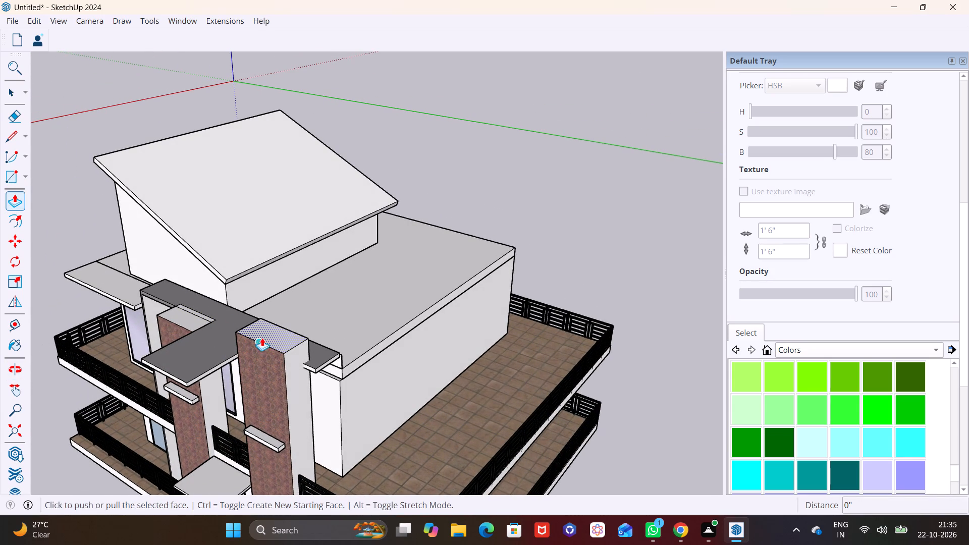
click(269, 336)
click(286, 358)
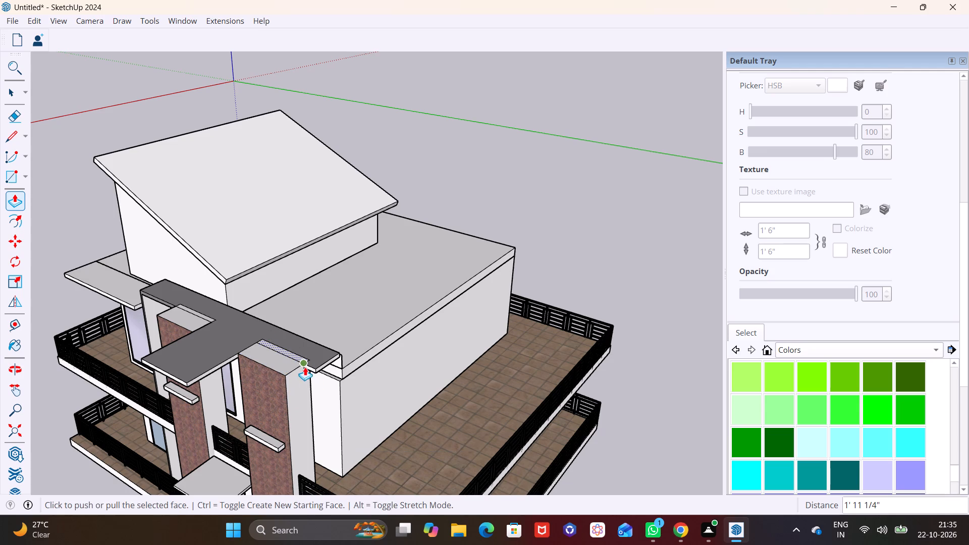
click(305, 367)
key(space)
Examine the lowered columns, grey canopy and sloped roof from several sides, above and below.
scroll(98, 355, down, 4)
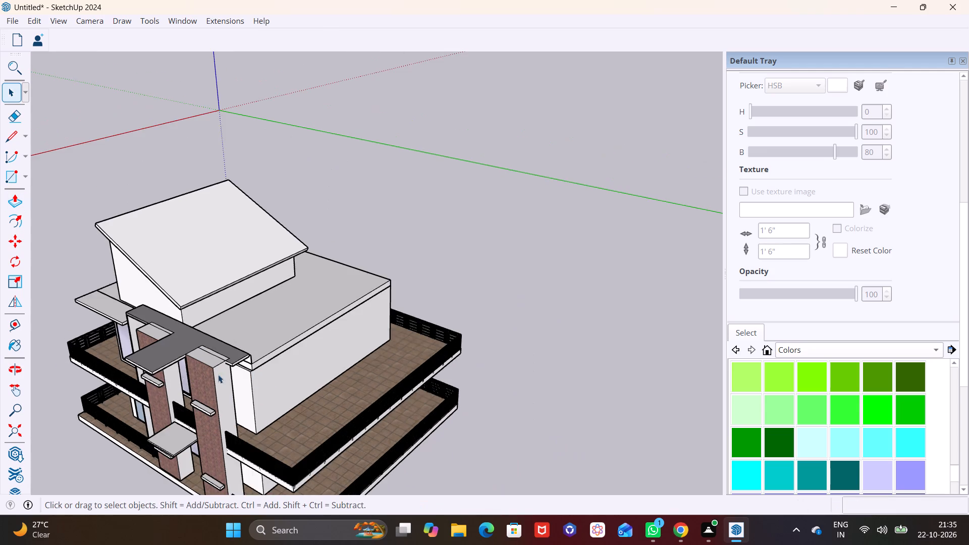
middle_drag(298, 377, 372, 372)
middle_drag(220, 367, 456, 330)
scroll(354, 359, down, 4)
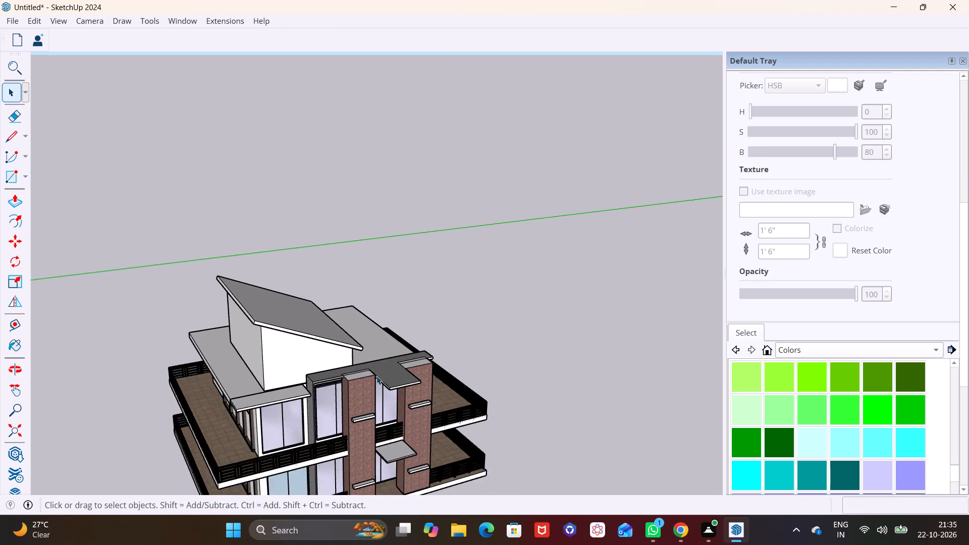
middle_drag(376, 376, 0, 139)
middle_drag(4, 203, 39, 310)
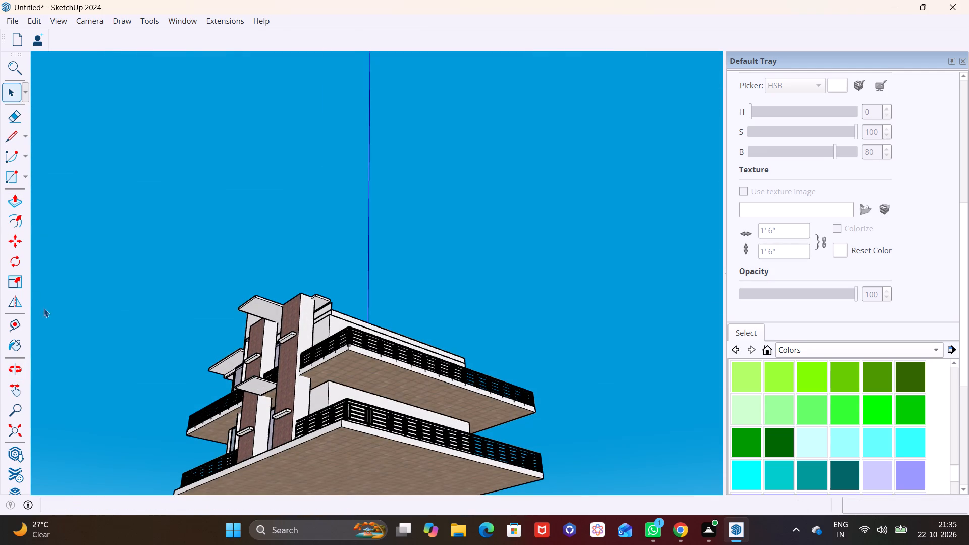
middle_drag(292, 287, 303, 384)
middle_drag(324, 360, 340, 462)
scroll(340, 462, down, 1)
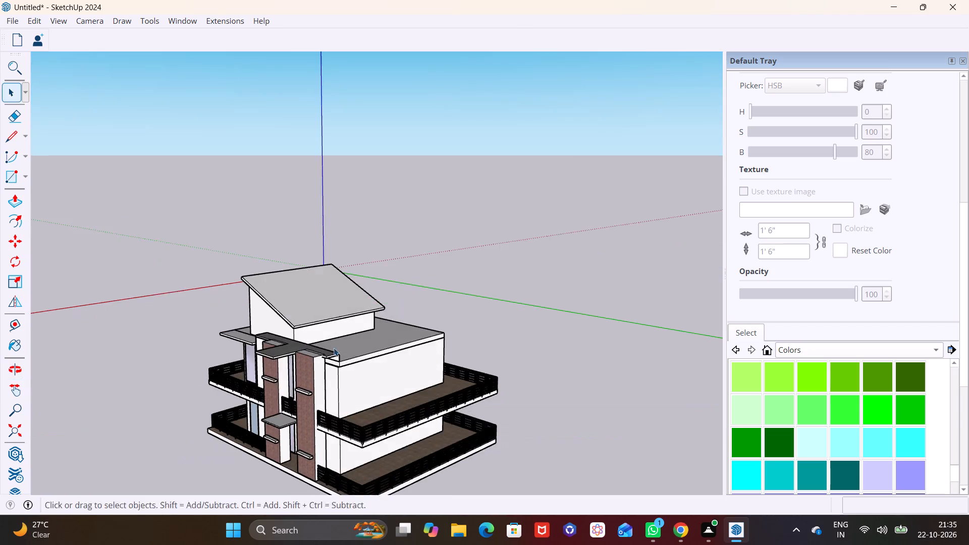
middle_drag(334, 366, 355, 431)
middle_drag(362, 420, 517, 401)
scroll(412, 391, up, 4)
middle_drag(420, 389, 479, 385)
shift+scroll(439, 390, up, 1)
middle_drag(437, 383, 500, 384)
scroll(412, 366, up, 5)
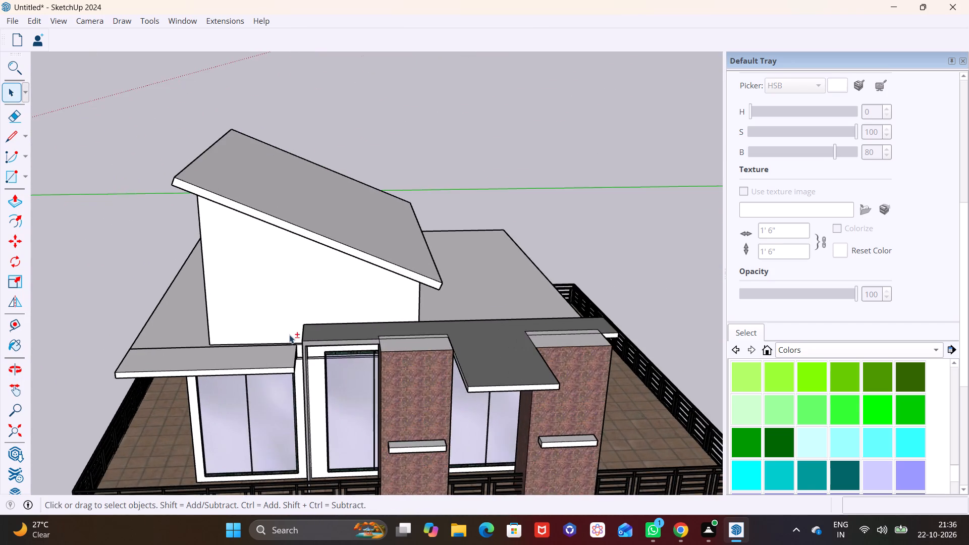
scroll(289, 335, up, 2)
shift+middle_drag(321, 334, 186, 318)
middle_drag(235, 347, 309, 353)
scroll(279, 355, up, 1)
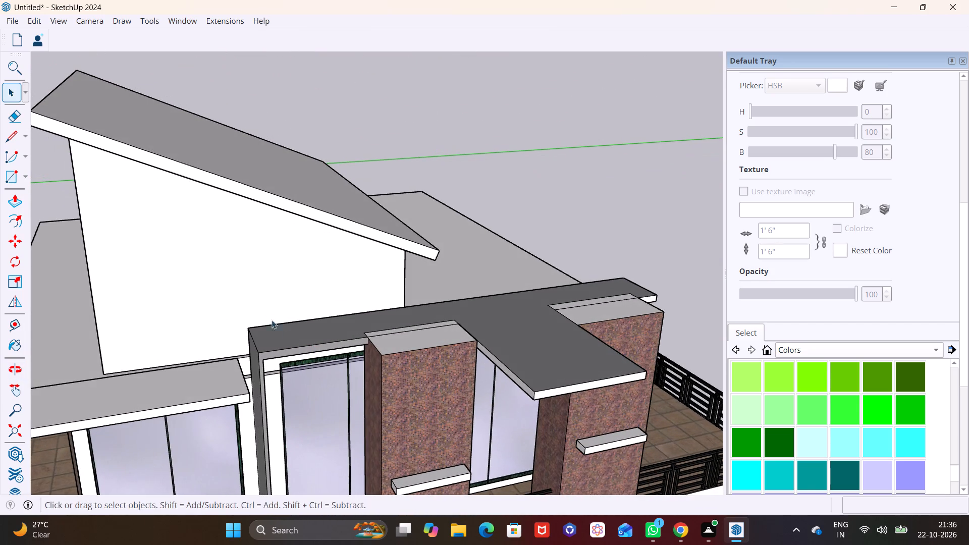
Draw a rectangle about 21' 4 7/16" by 2' 6 3/8" over the long strip of the grey canopy's top, beside the flat roof.
shift+middle_drag(224, 334, 167, 353)
click(248, 360)
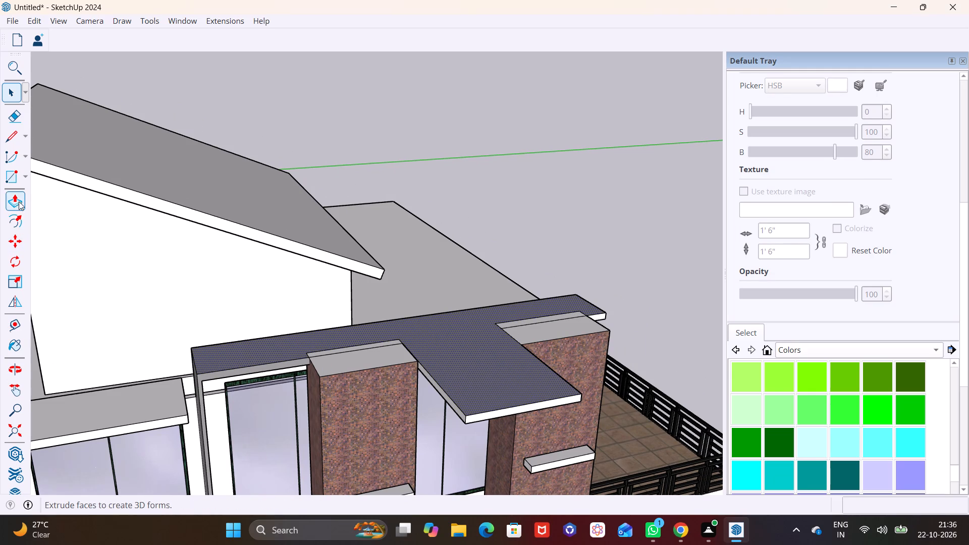
click(26, 176)
click(34, 195)
middle_drag(426, 314, 293, 410)
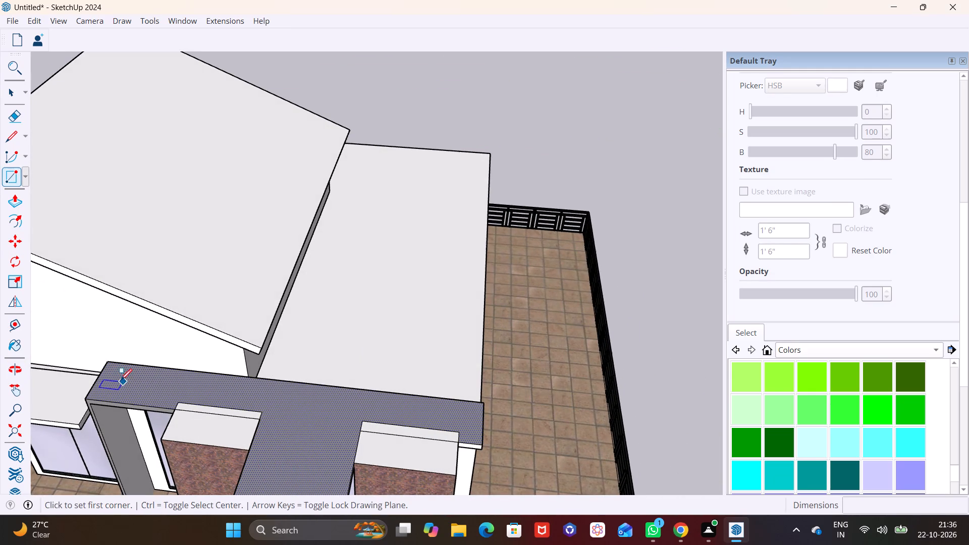
click(110, 362)
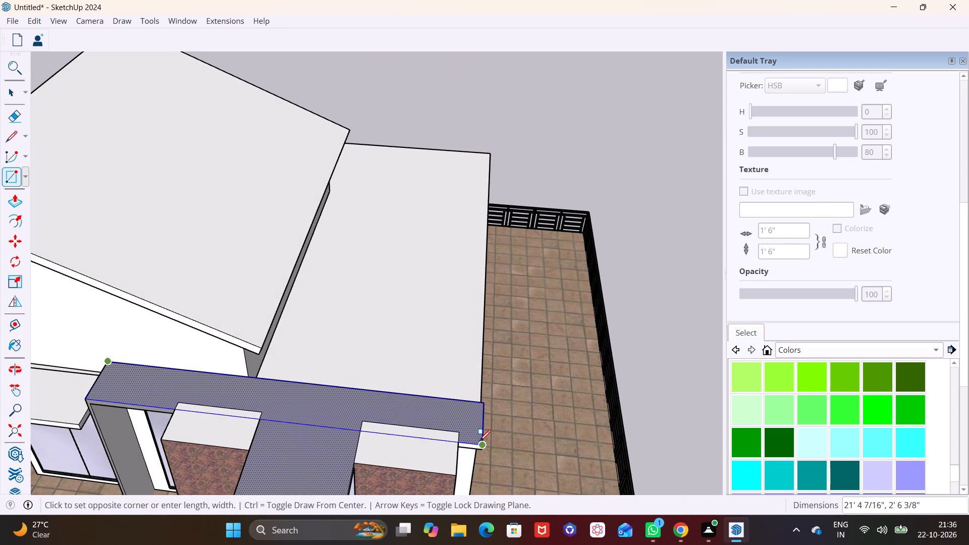
click(481, 443)
key(v)
key(space)
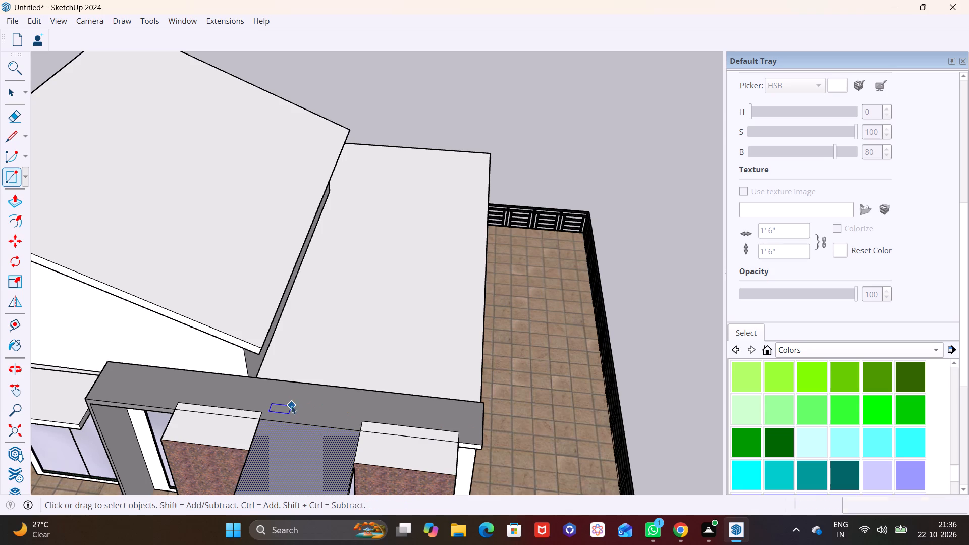
Pull the long strip of the grey canopy's top up about 4 13/16".
click(292, 405)
click(13, 197)
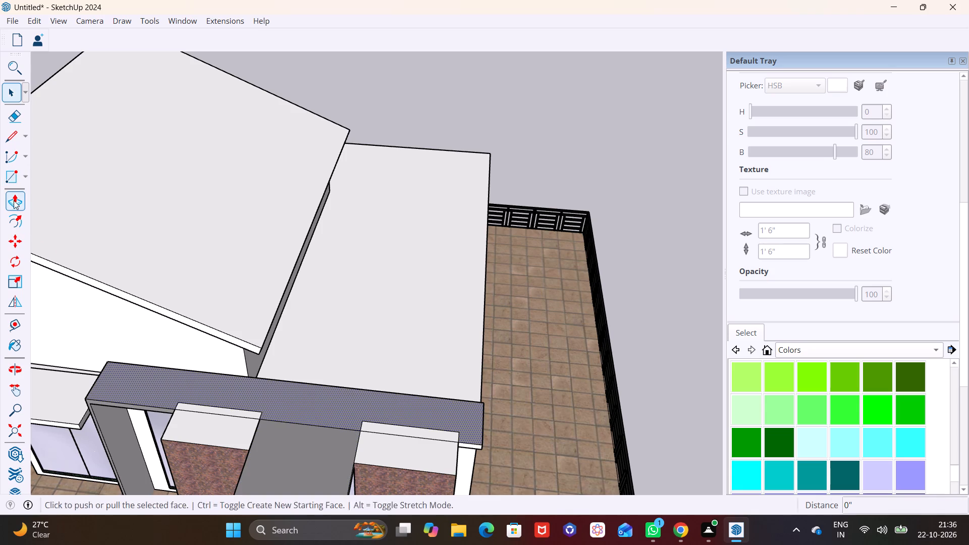
click(220, 395)
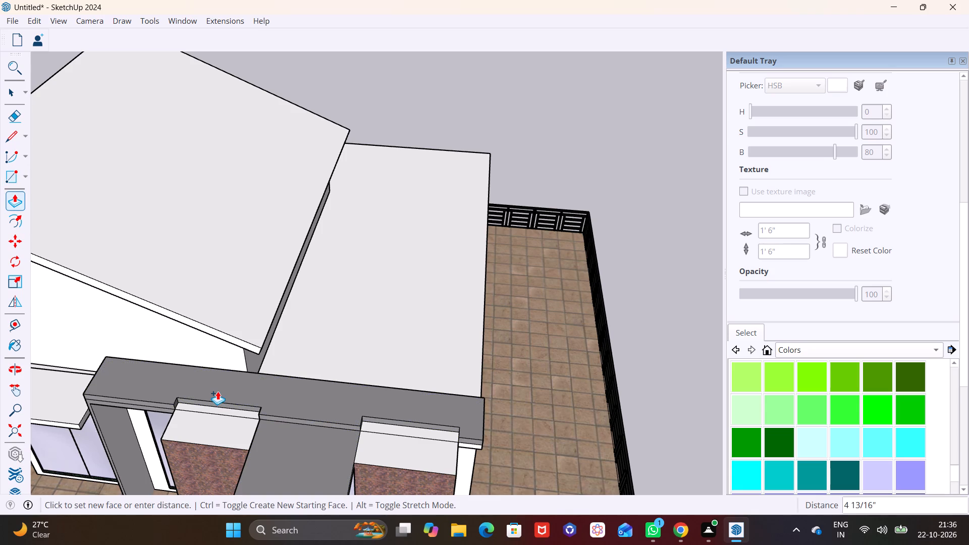
click(218, 391)
Paint the front edge face of the raised strip white, on the section beside the mosaic column nearest the sloped volume.
middle_drag(344, 403, 401, 294)
scroll(367, 316, down, 5)
scroll(265, 311, up, 4)
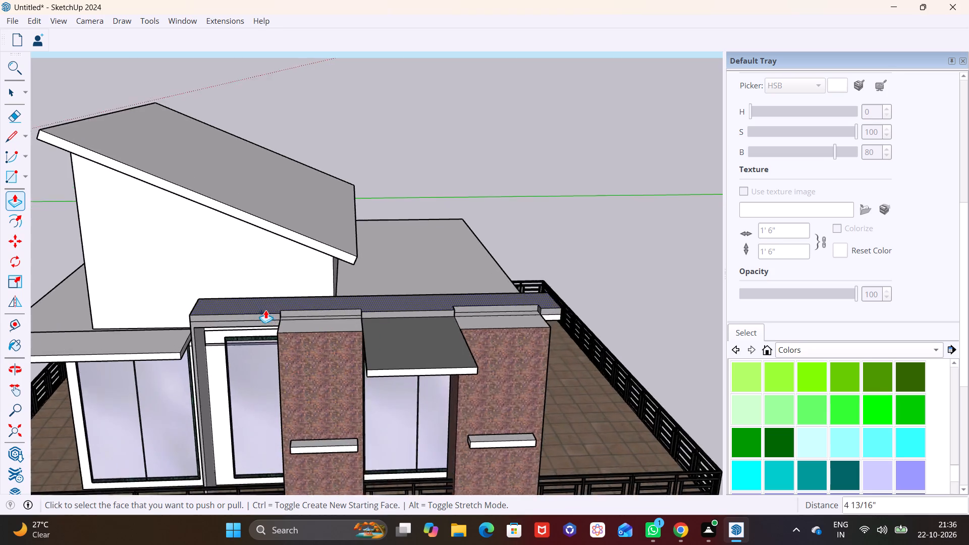
scroll(265, 310, up, 3)
key(space)
click(261, 321)
scroll(811, 387, down, 3)
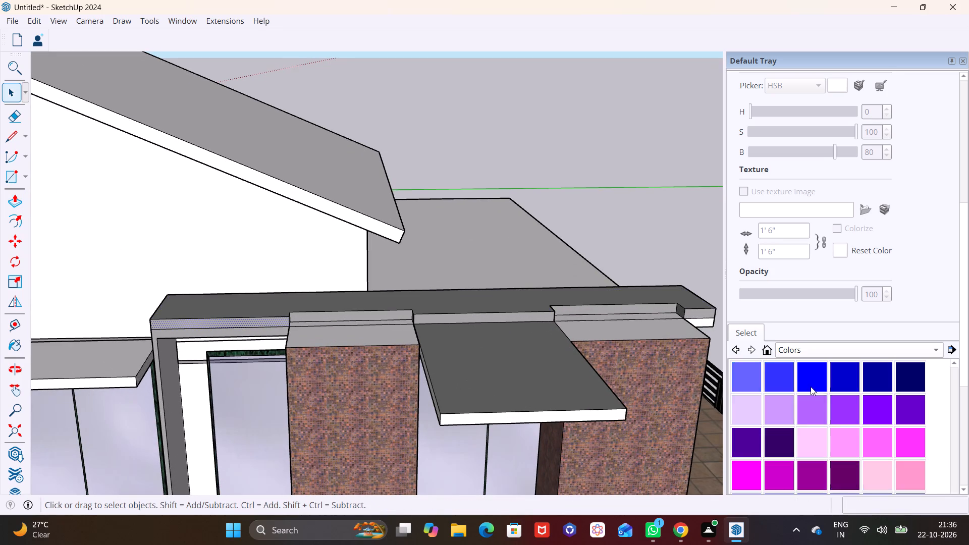
scroll(811, 387, down, 5)
click(740, 411)
click(272, 328)
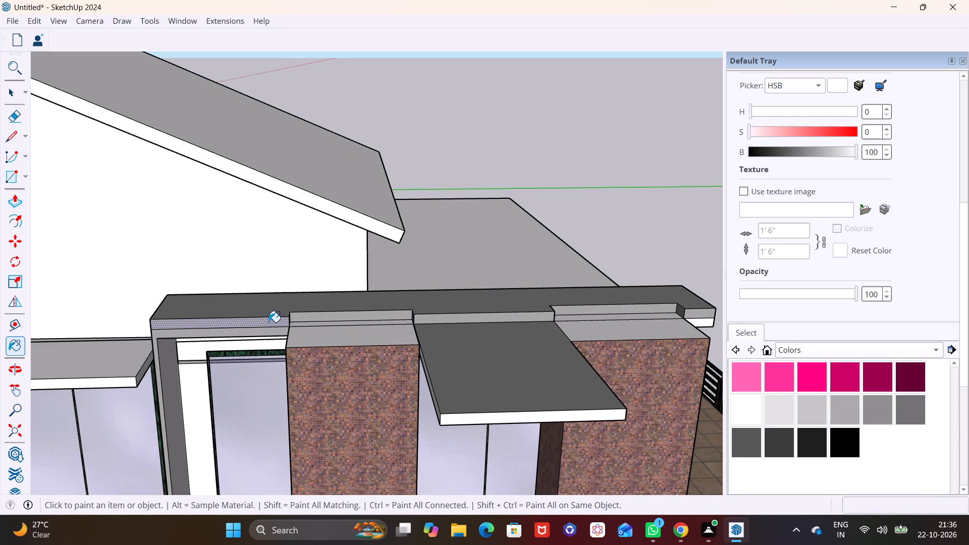
click(268, 321)
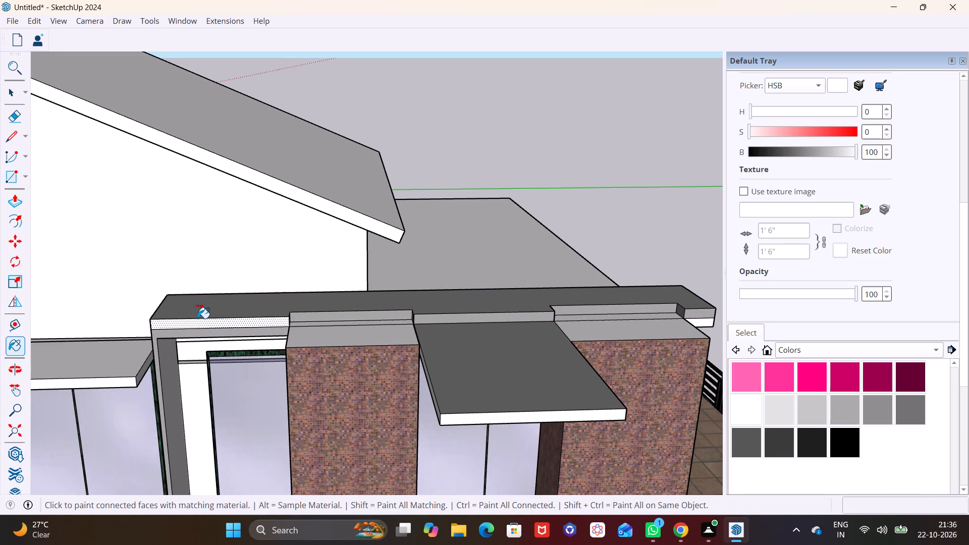
Paint the top face of the raised canopy strip white.
click(211, 311)
key(ctrl+z)
key(space)
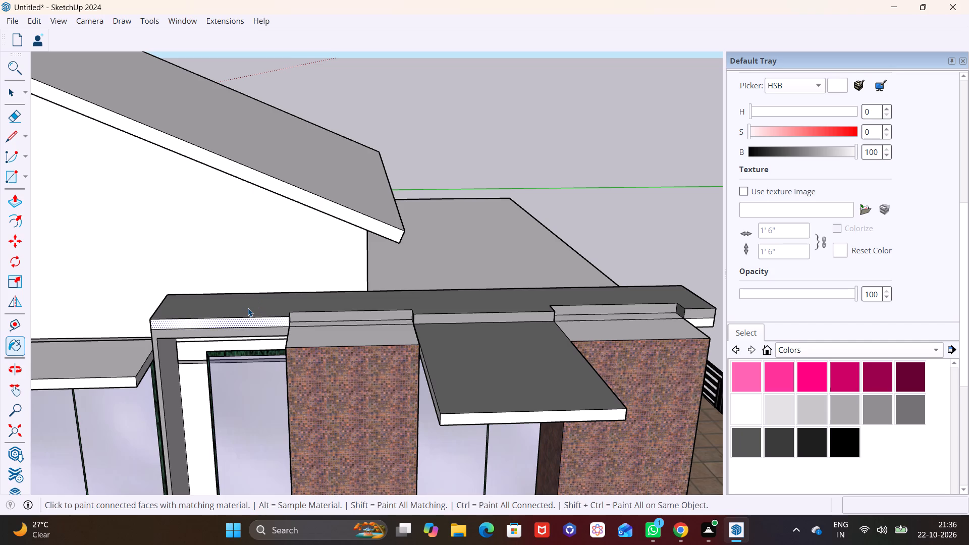
triple_click(248, 308)
click(248, 308)
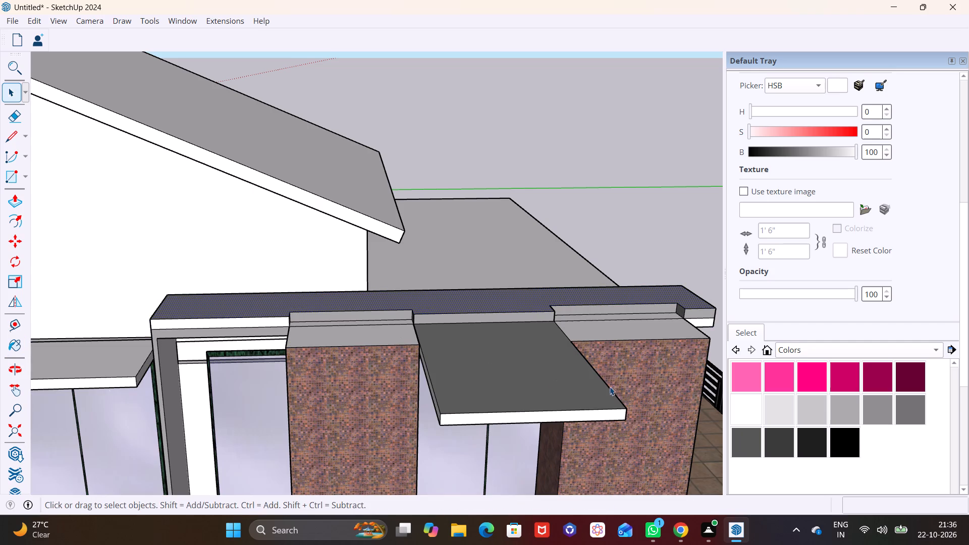
click(736, 409)
click(253, 302)
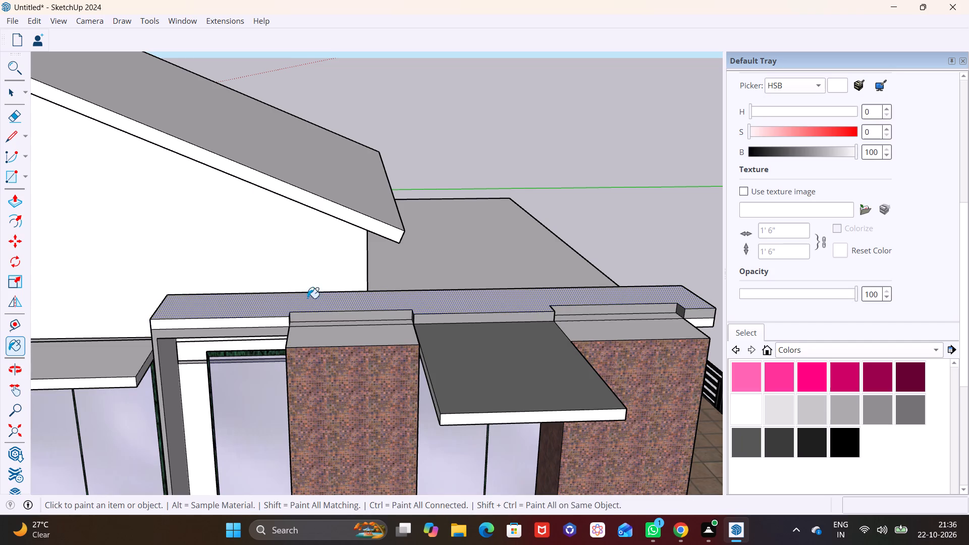
key(space)
click(612, 238)
Examine the raised white strip, the mosaic columns and the whole house from close up and from a distance.
middle_drag(355, 326, 392, 276)
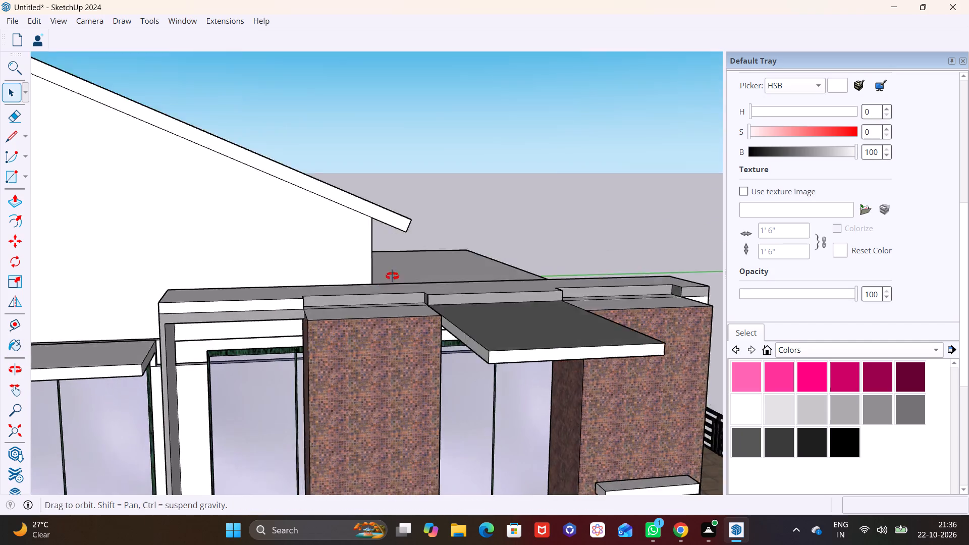
middle_drag(392, 276, 438, 235)
middle_drag(358, 349, 363, 509)
middle_drag(367, 321, 455, 264)
scroll(451, 313, down, 5)
middle_drag(441, 313, 397, 243)
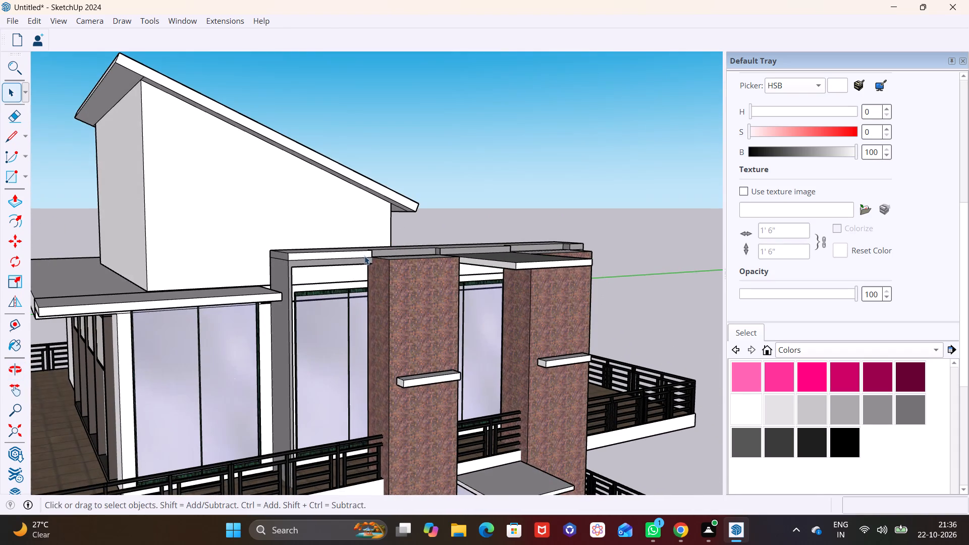
shift+middle_drag(355, 276, 265, 302)
scroll(331, 307, down, 3)
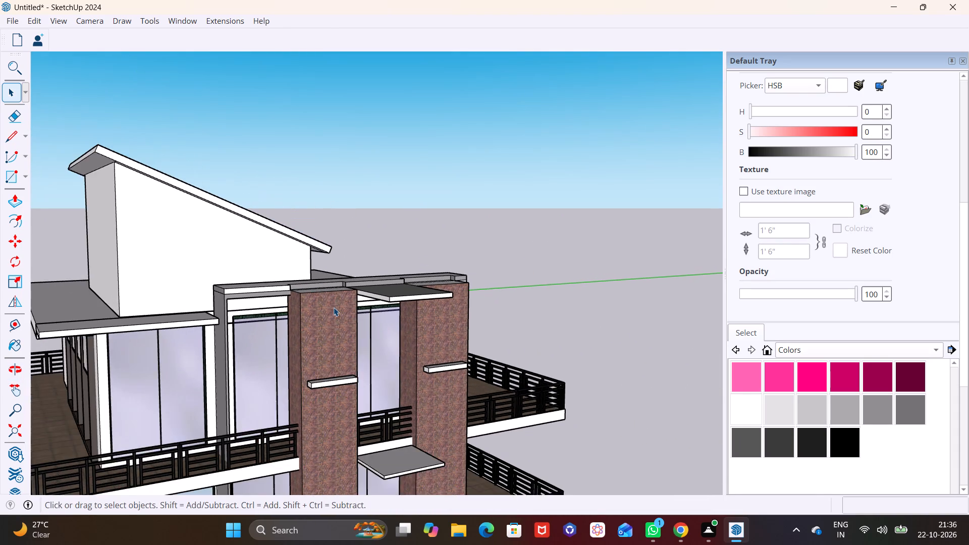
scroll(334, 307, down, 11)
shift+middle_drag(353, 323, 415, 301)
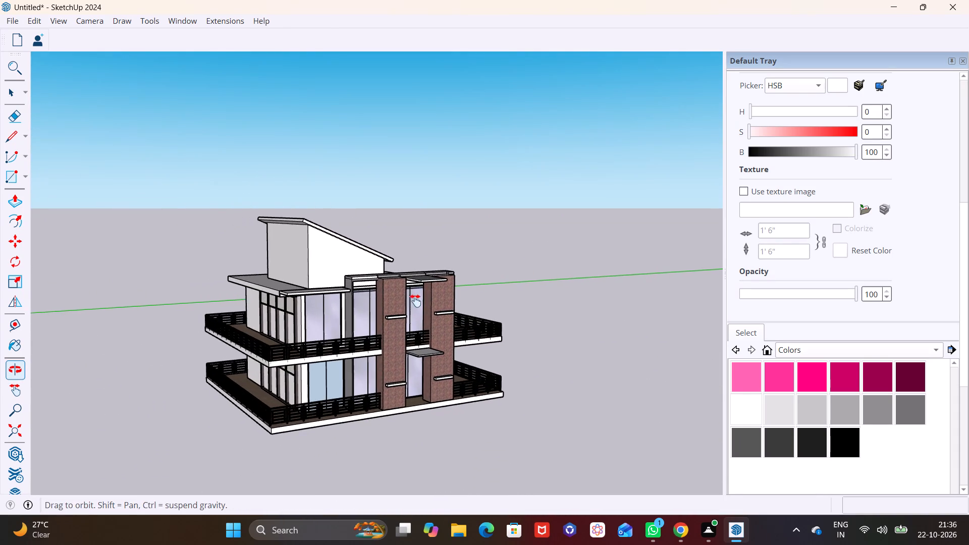
shift+middle_drag(415, 301, 416, 301)
middle_drag(385, 336, 368, 364)
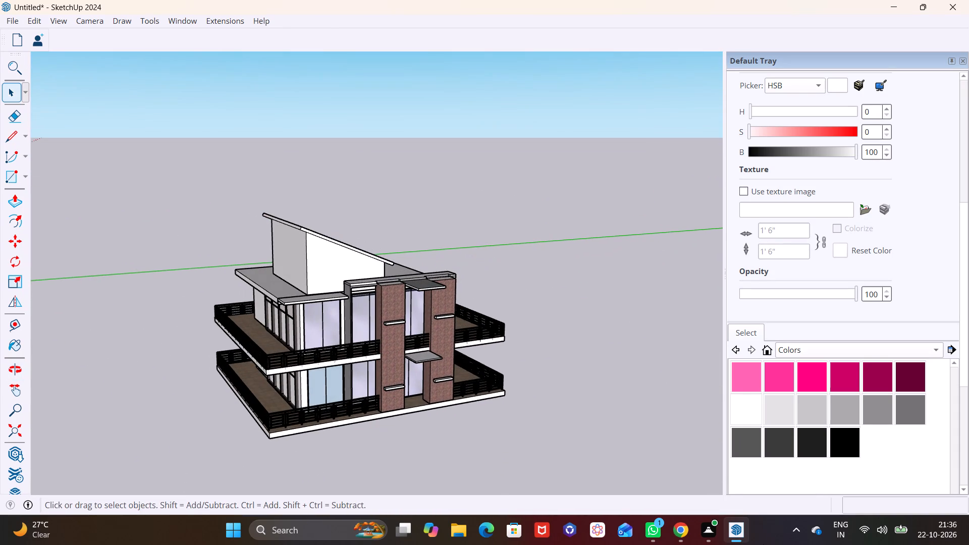
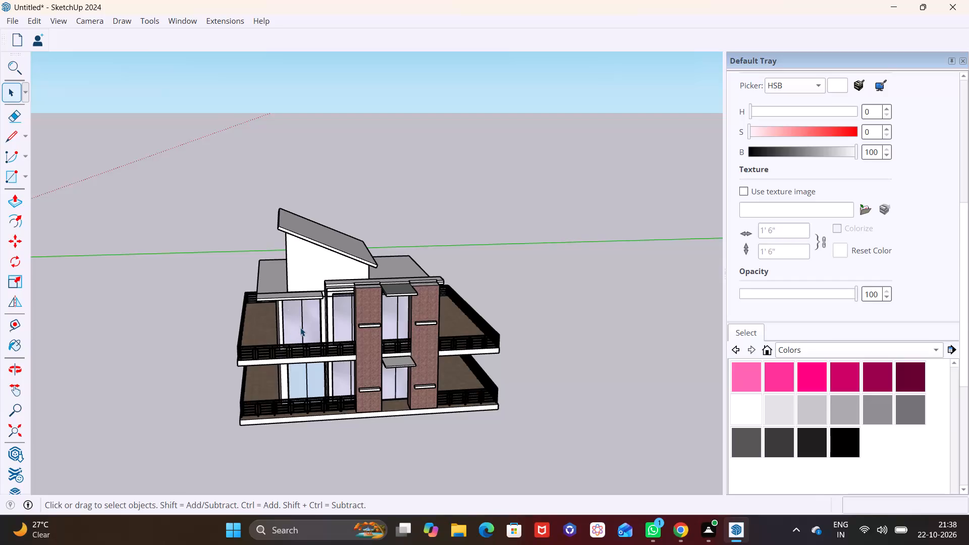
Examine the roof slab, sloped rooftop volume and balcony railings from the front, side and rear of the house.
scroll(300, 333, up, 2)
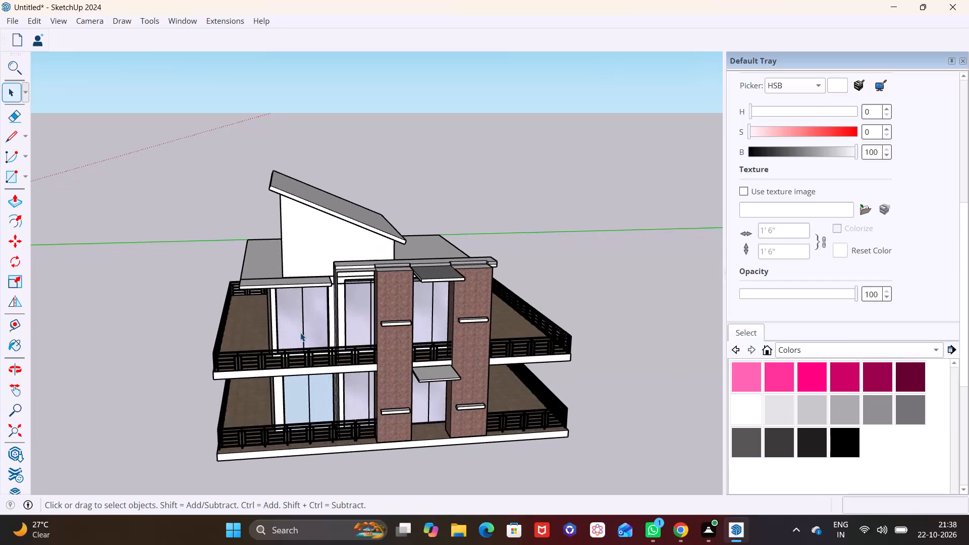
middle_drag(305, 316, 262, 418)
shift+middle_drag(282, 344, 240, 430)
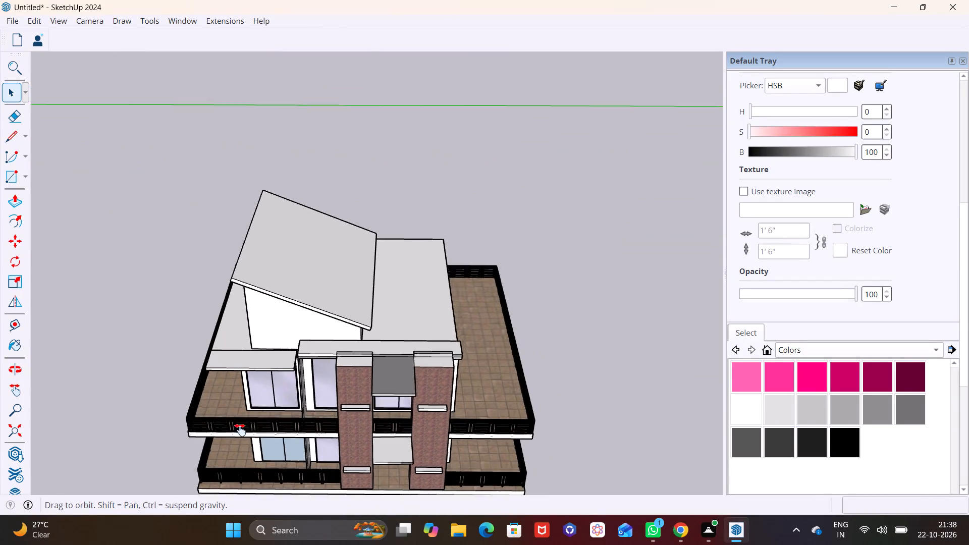
shift+middle_drag(240, 430, 221, 458)
middle_drag(225, 421, 237, 485)
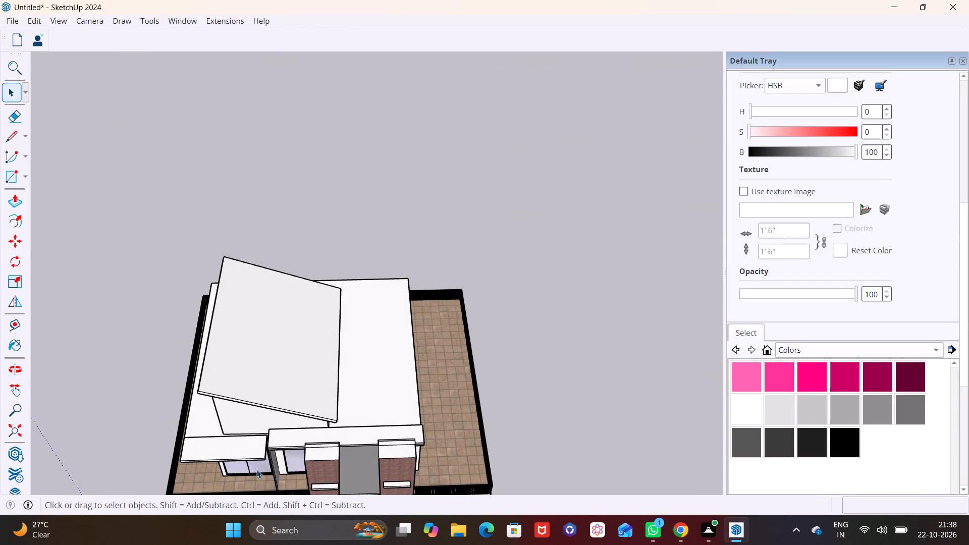
scroll(288, 427, down, 2)
scroll(303, 414, up, 1)
scroll(305, 414, down, 2)
middle_drag(327, 387, 338, 284)
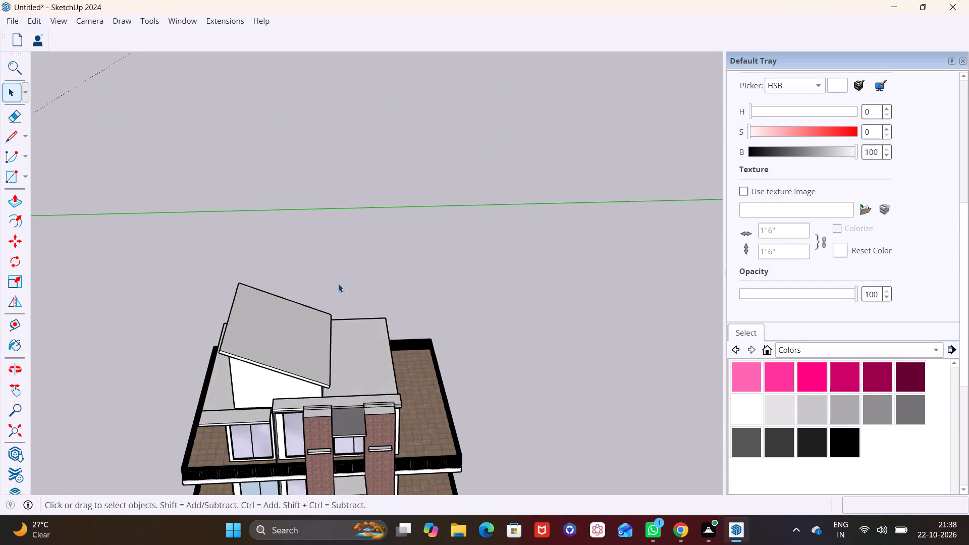
middle_drag(432, 402, 165, 441)
middle_drag(390, 347, 195, 374)
scroll(298, 340, up, 6)
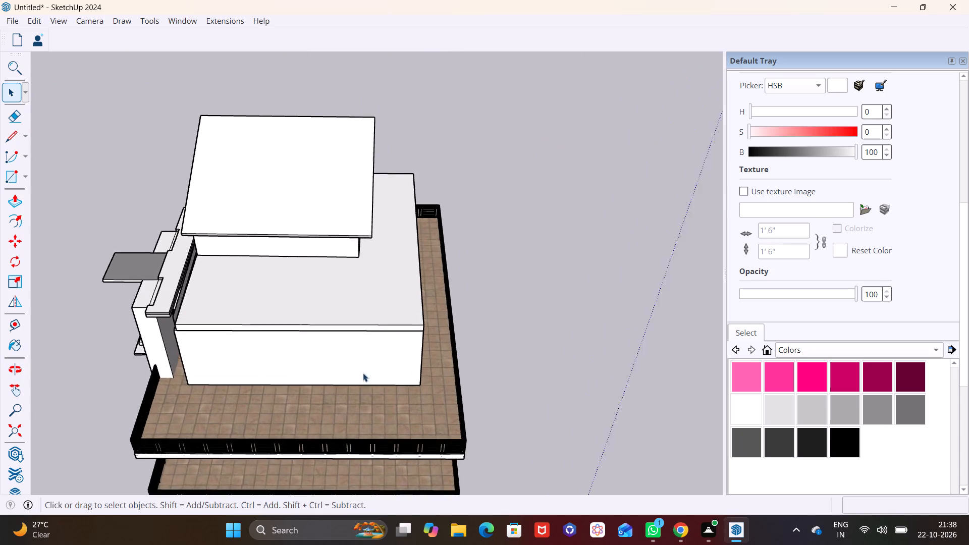
middle_drag(500, 397, 189, 359)
middle_drag(249, 356, 239, 296)
shift+middle_drag(246, 309, 230, 403)
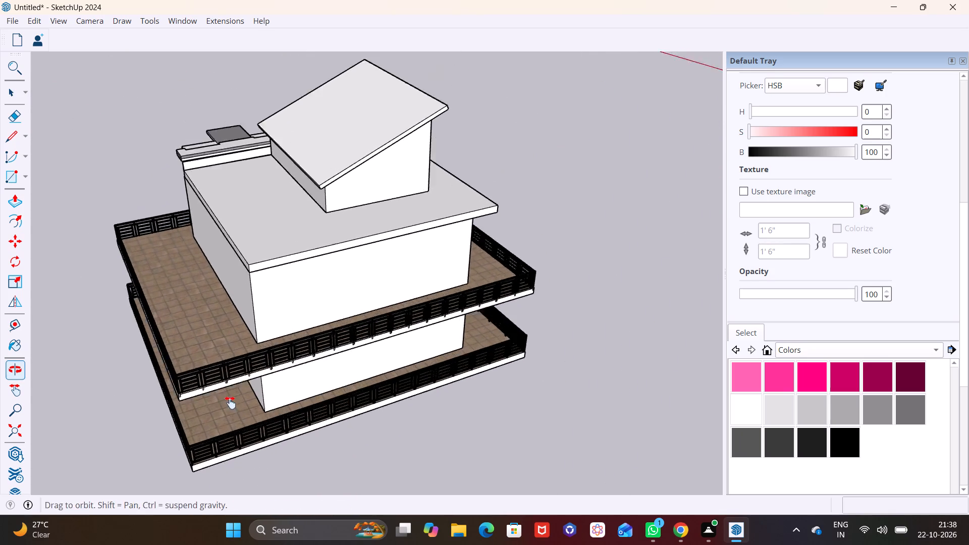
shift+middle_drag(230, 403, 220, 428)
middle_drag(217, 424, 221, 373)
Copy the corner railing panel of the upper balcony about 16' up to the rear corner of the main roof slab.
scroll(217, 424, up, 1)
click(176, 401)
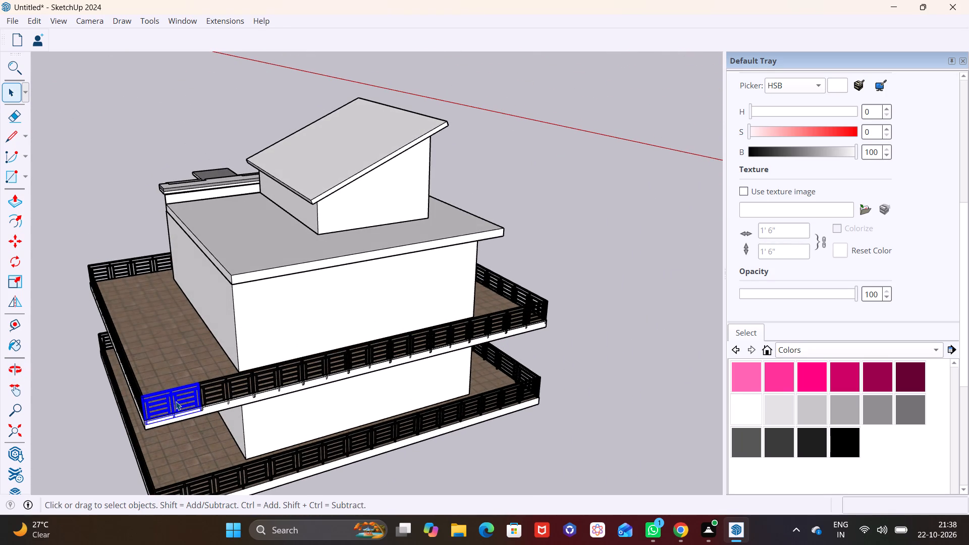
key(m)
click(146, 423)
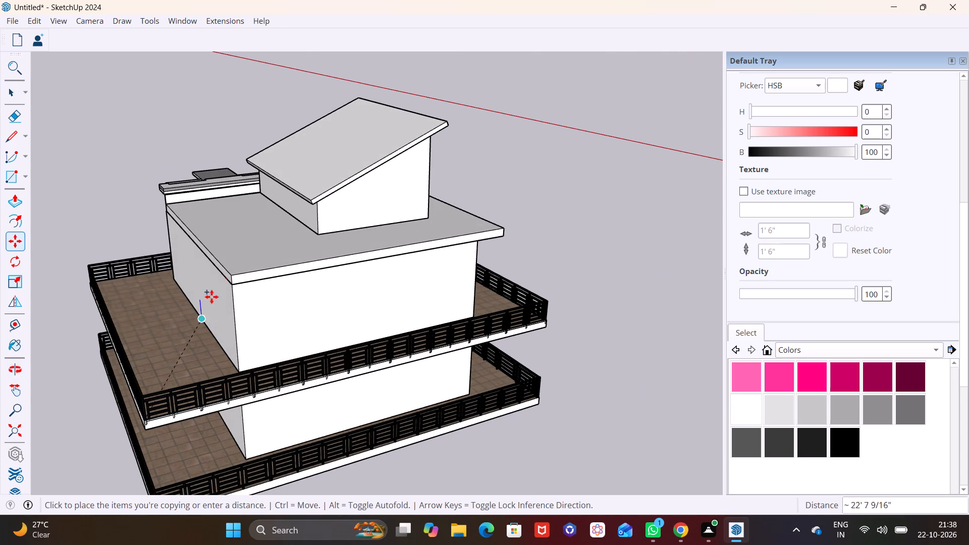
click(232, 275)
Move the copied railing panel about 6 9/16" so its bottom corner sits on the rear corner of the roof slab.
right_click(240, 271)
scroll(240, 271, up, 4)
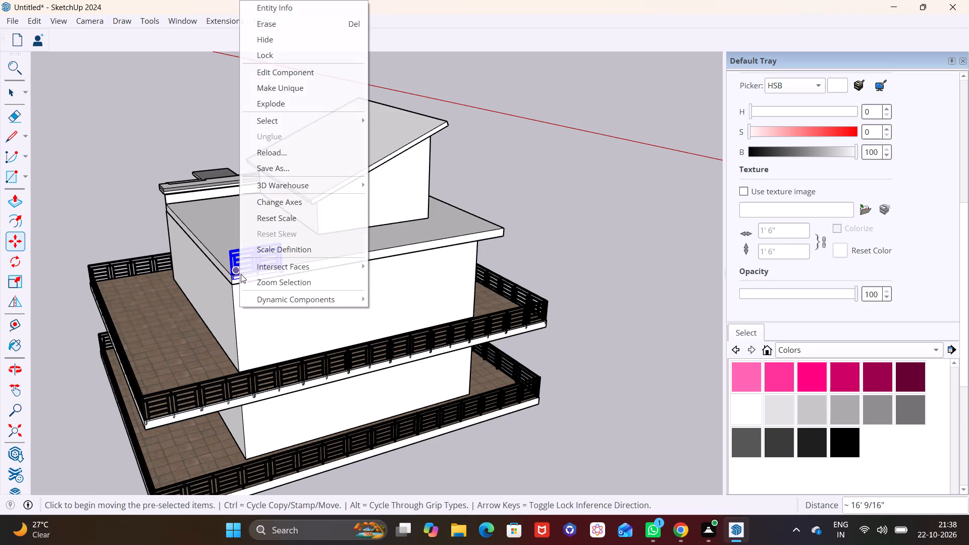
scroll(253, 283, up, 2)
click(247, 323)
scroll(261, 282, up, 3)
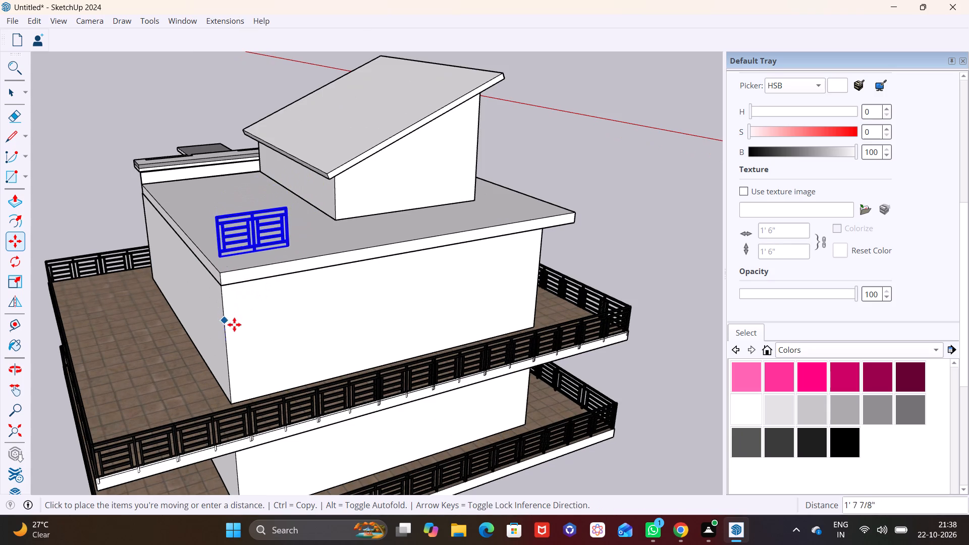
click(224, 334)
scroll(234, 270, up, 4)
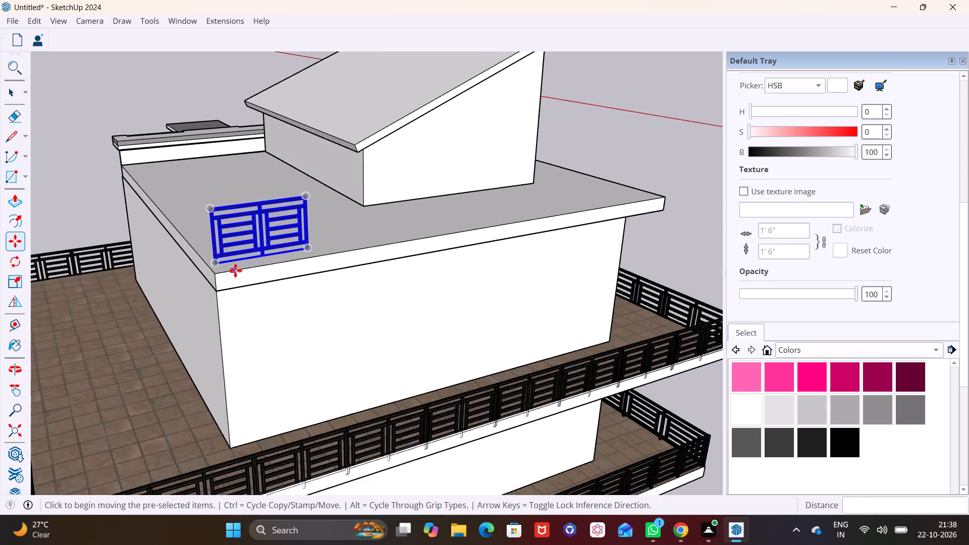
scroll(235, 270, up, 5)
middle_drag(238, 271, 240, 367)
click(201, 338)
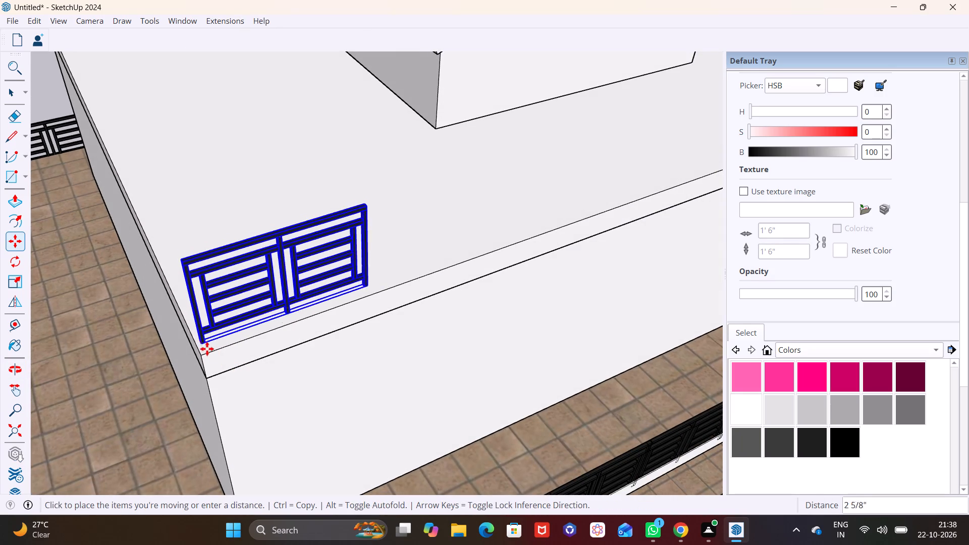
click(199, 354)
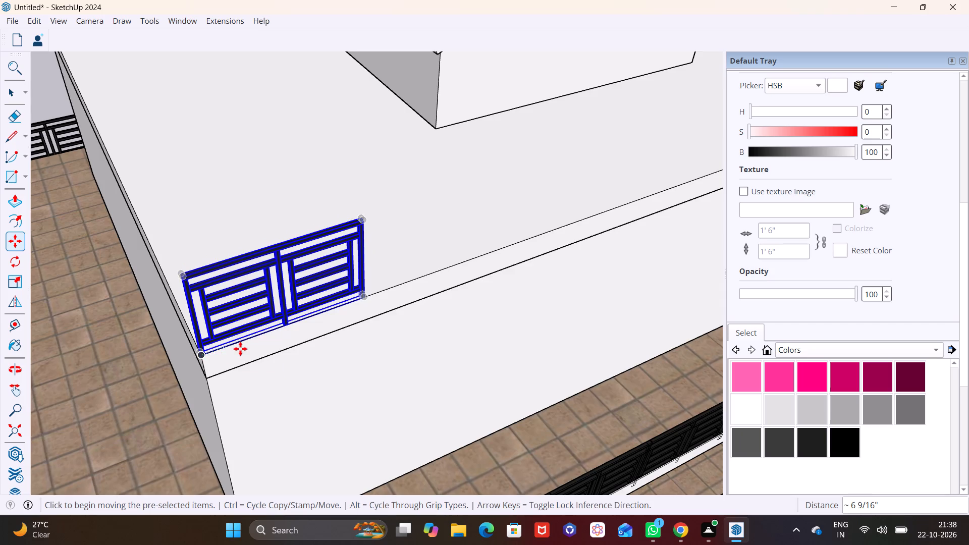
Copy the roof railing panel five times end to end along the roof slab's rear edge, about 5' 3" apart.
scroll(243, 349, down, 11)
middle_drag(269, 340, 183, 340)
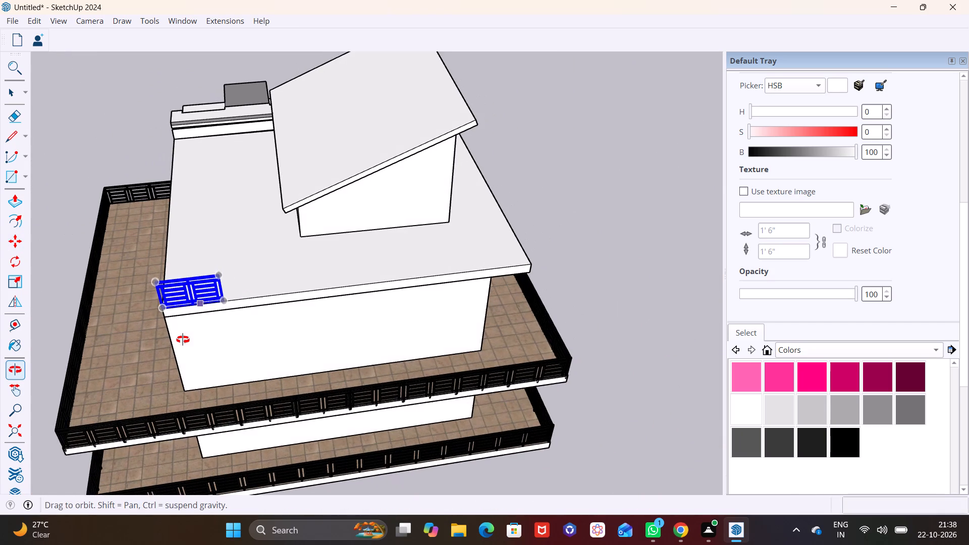
middle_drag(183, 340, 183, 339)
scroll(218, 300, up, 4)
key(m)
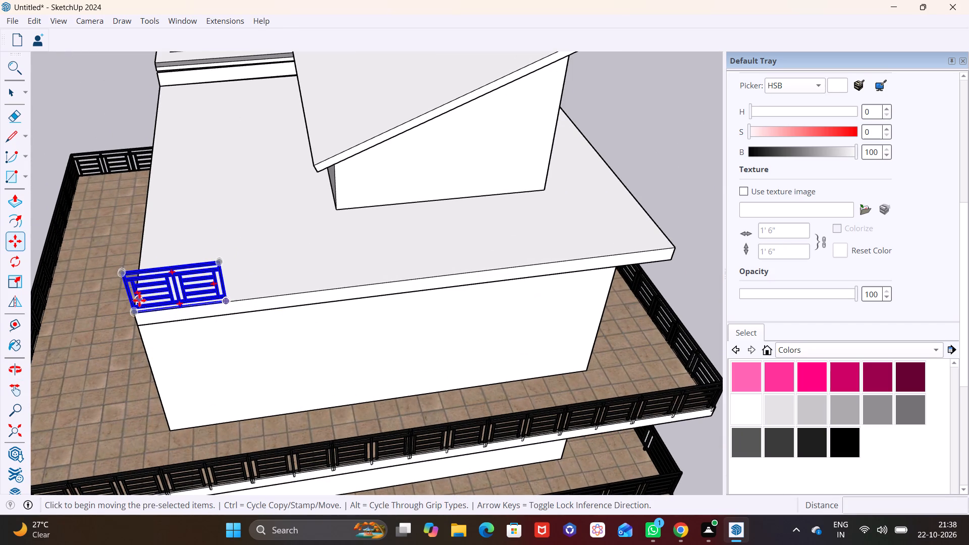
click(136, 313)
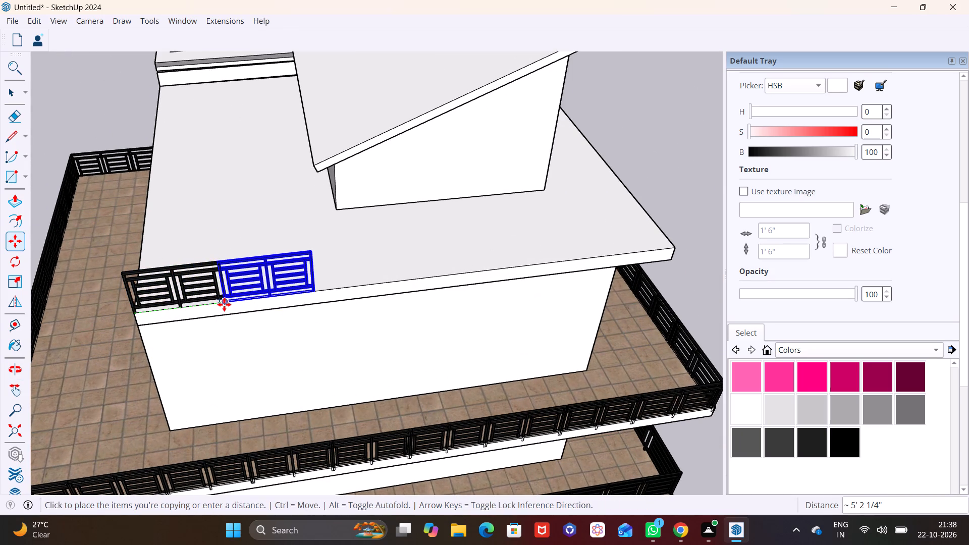
click(225, 304)
click(226, 301)
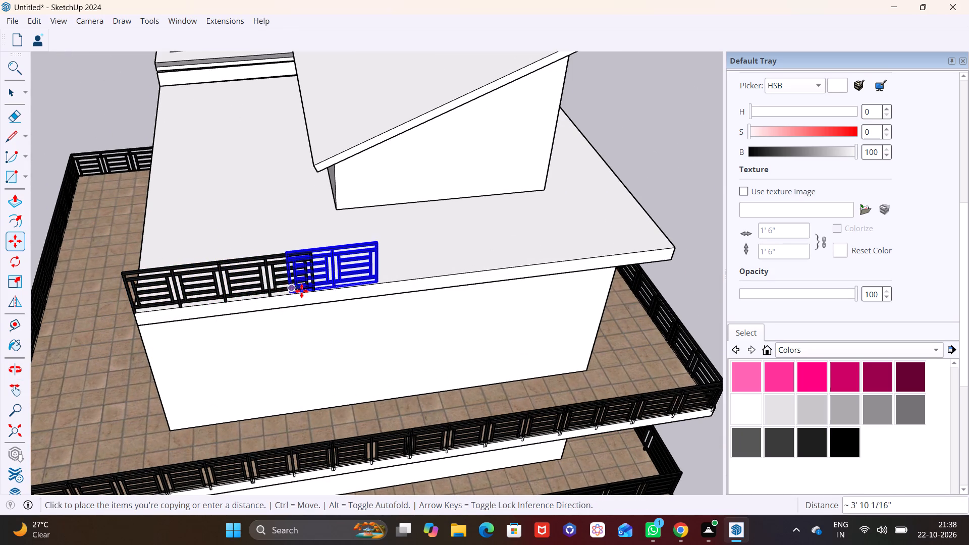
click(311, 291)
click(315, 289)
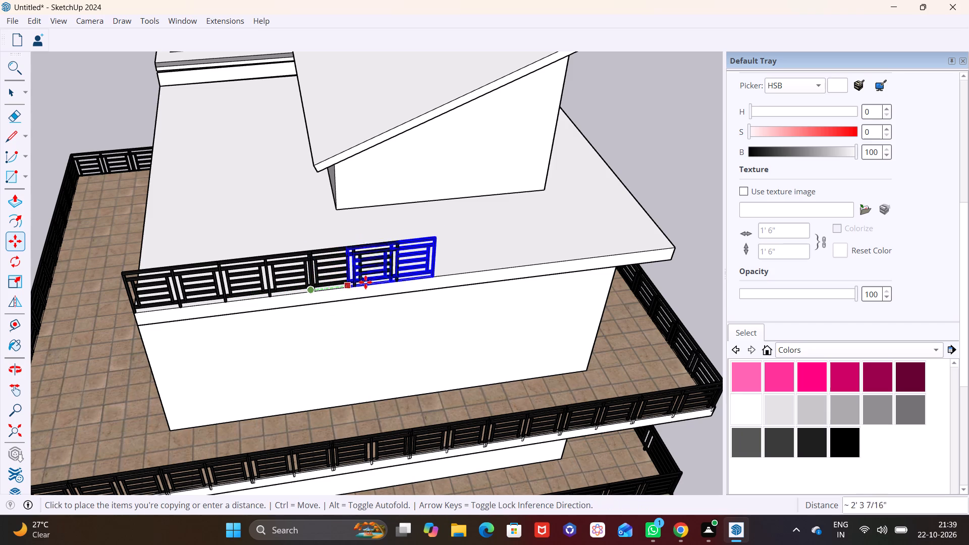
click(398, 282)
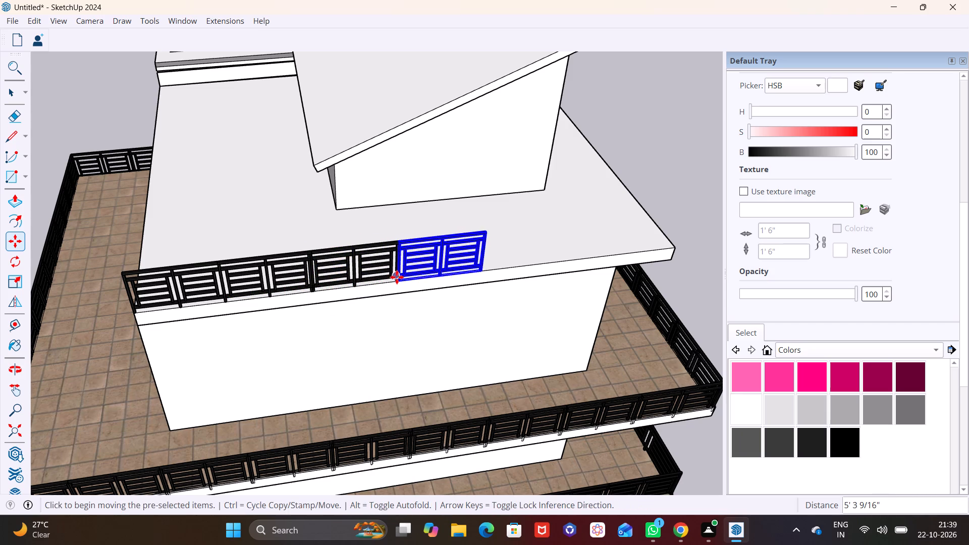
click(397, 277)
click(481, 267)
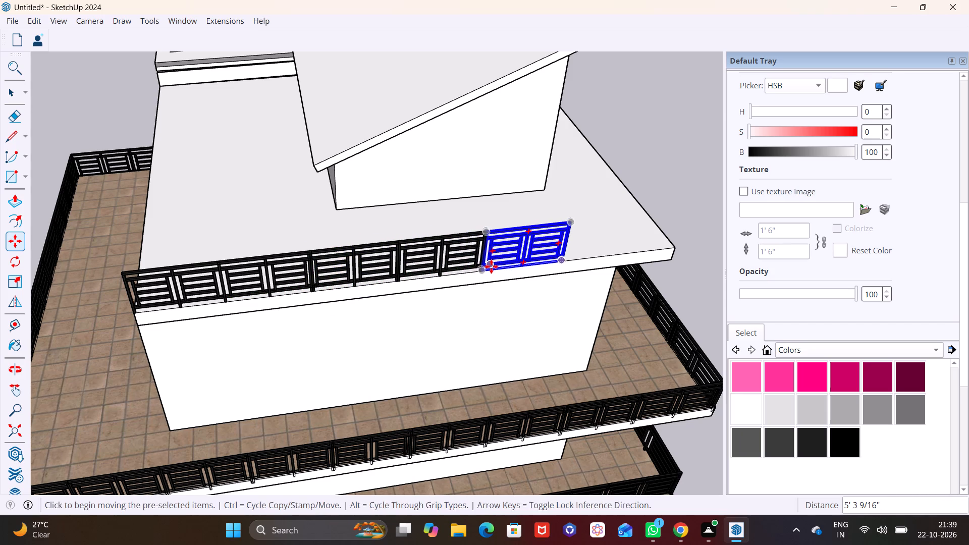
click(488, 266)
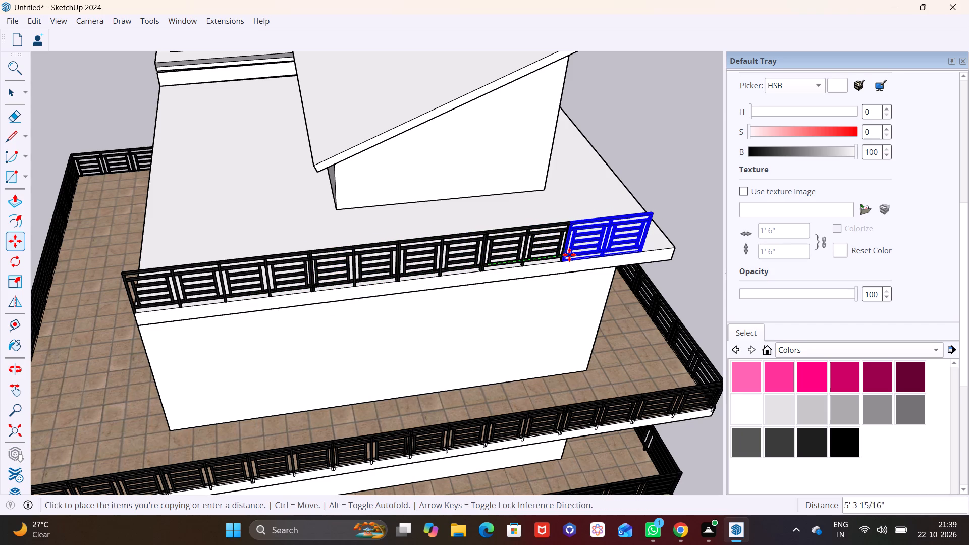
click(569, 255)
key(space)
click(379, 342)
Delete the end panel of the rear roof railing, the one farthest from the starting corner behind the sloped volume.
scroll(382, 341, down, 4)
middle_drag(381, 348, 867, 295)
middle_drag(494, 326, 813, 250)
middle_drag(437, 313, 595, 318)
scroll(378, 297, down, 3)
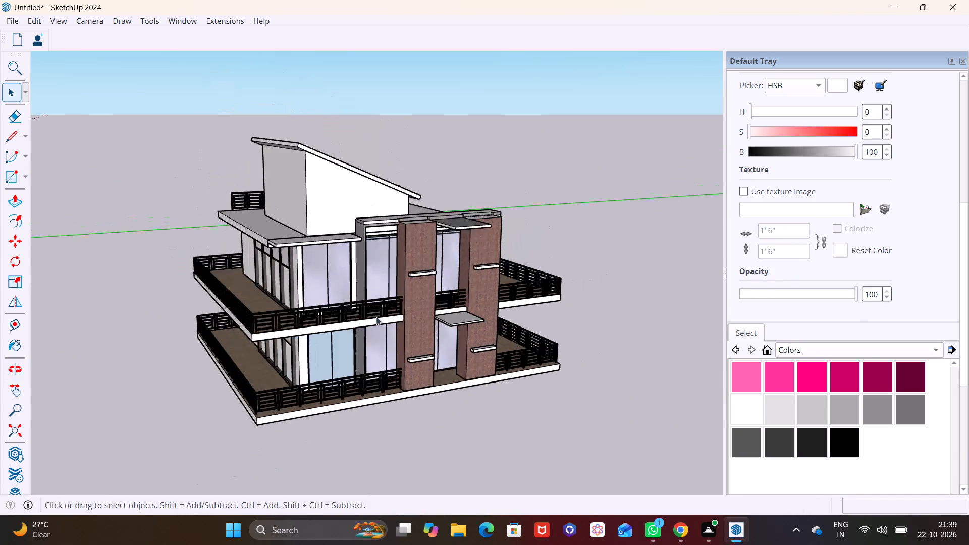
scroll(376, 317, down, 3)
shift+middle_drag(357, 306, 346, 376)
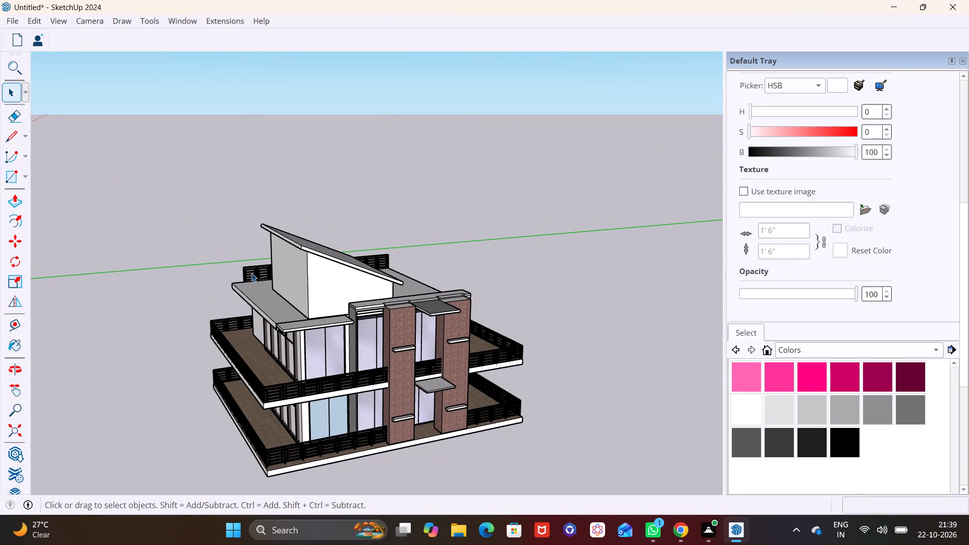
click(251, 273)
key(Delete)
Delete the next rear roof railing panel that still shows beside the sloped rooftop volume.
middle_drag(242, 285, 196, 301)
shift+middle_drag(210, 301, 171, 292)
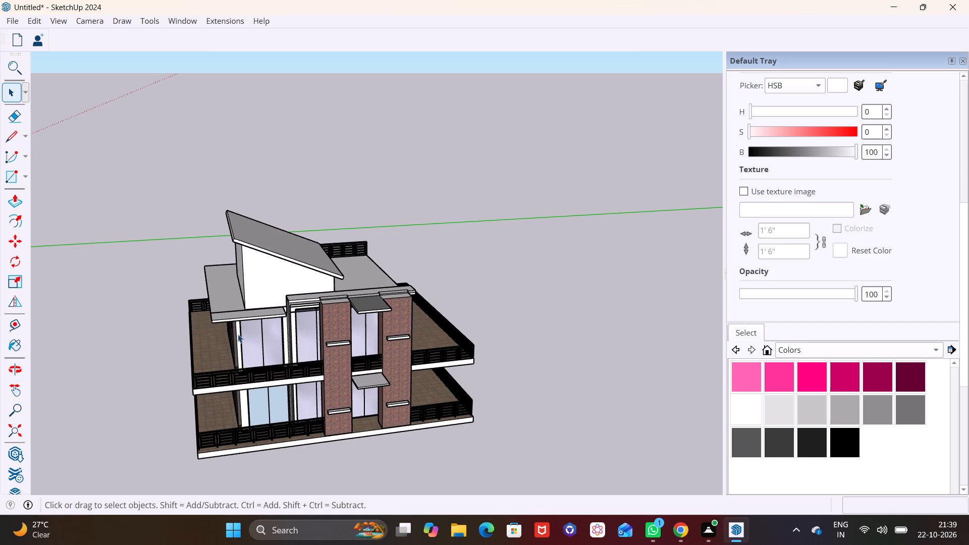
scroll(193, 309, up, 2)
middle_drag(221, 337, 343, 346)
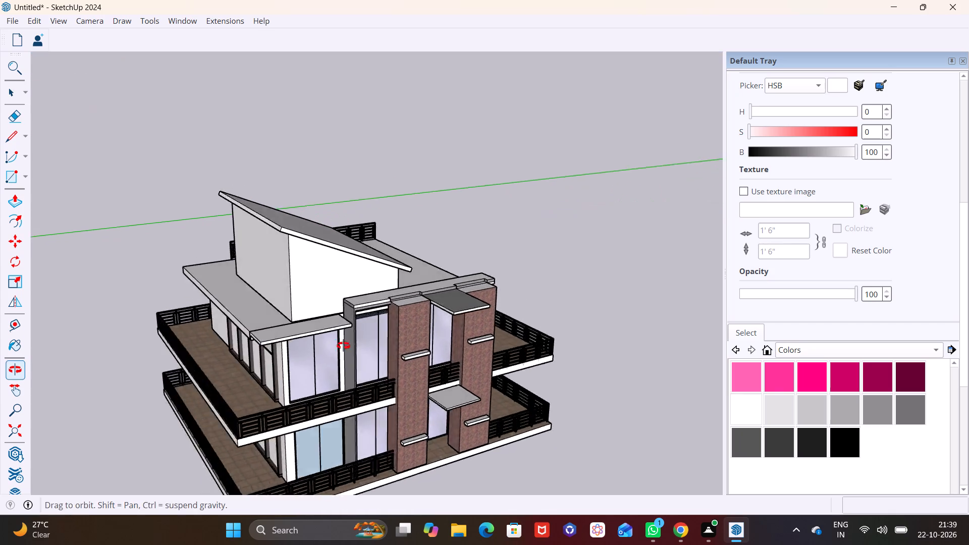
middle_drag(343, 346, 383, 346)
shift+middle_drag(368, 364, 354, 321)
click(218, 227)
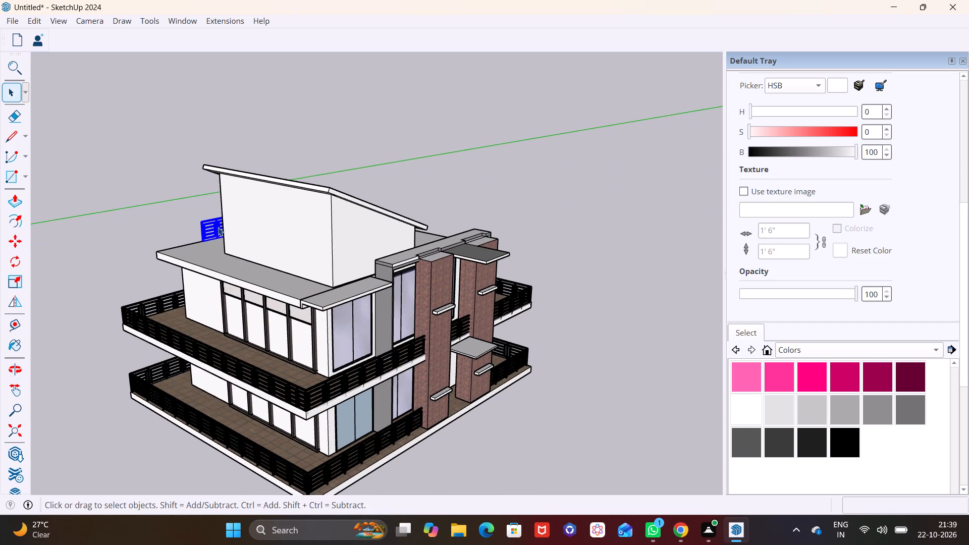
key(Delete)
Examine the shortened rear roof railing and the house's front from several angles.
middle_drag(240, 280, 162, 305)
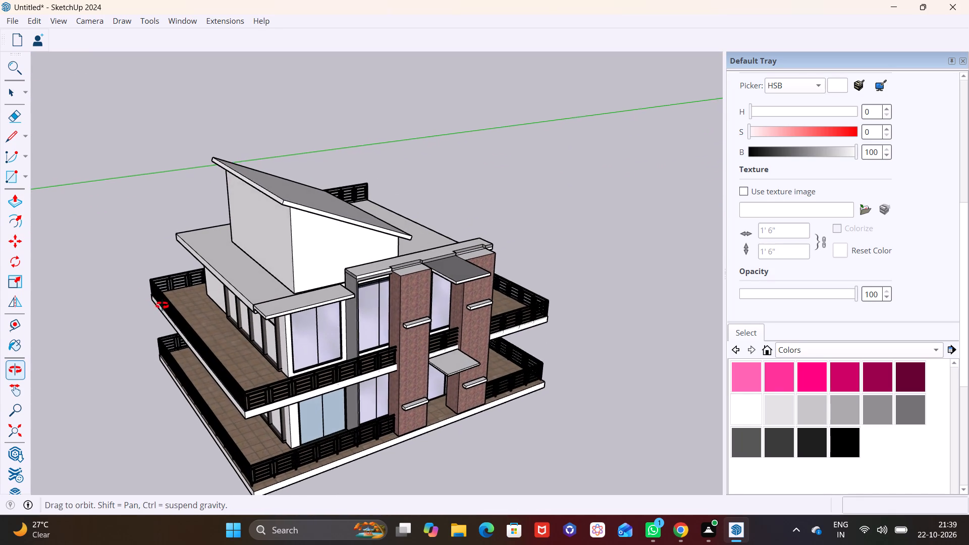
middle_drag(162, 305, 163, 306)
scroll(196, 302, down, 1)
shift+middle_drag(196, 302, 187, 284)
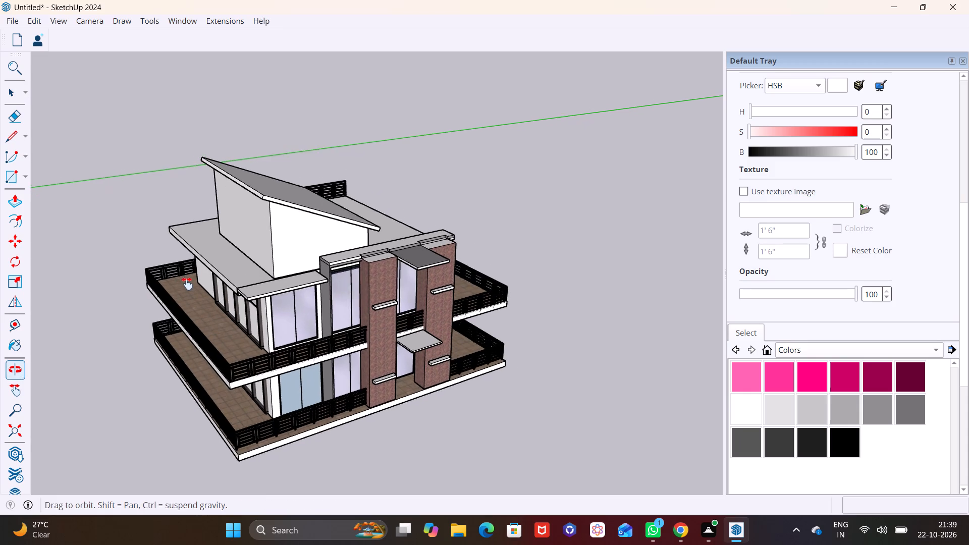
shift+middle_drag(187, 284, 187, 281)
middle_drag(239, 320, 234, 300)
shift+middle_drag(234, 295, 235, 303)
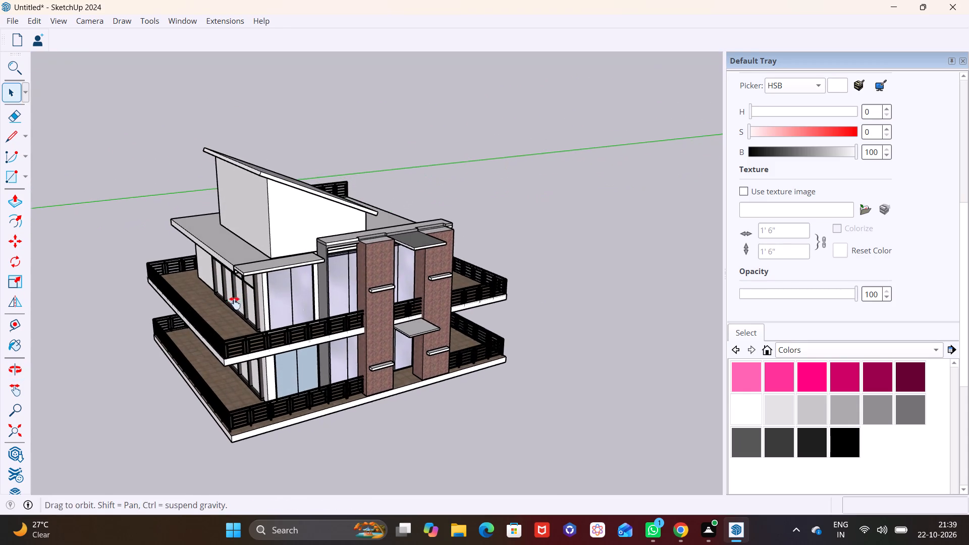
shift+middle_drag(235, 303, 225, 326)
middle_drag(249, 278, 208, 290)
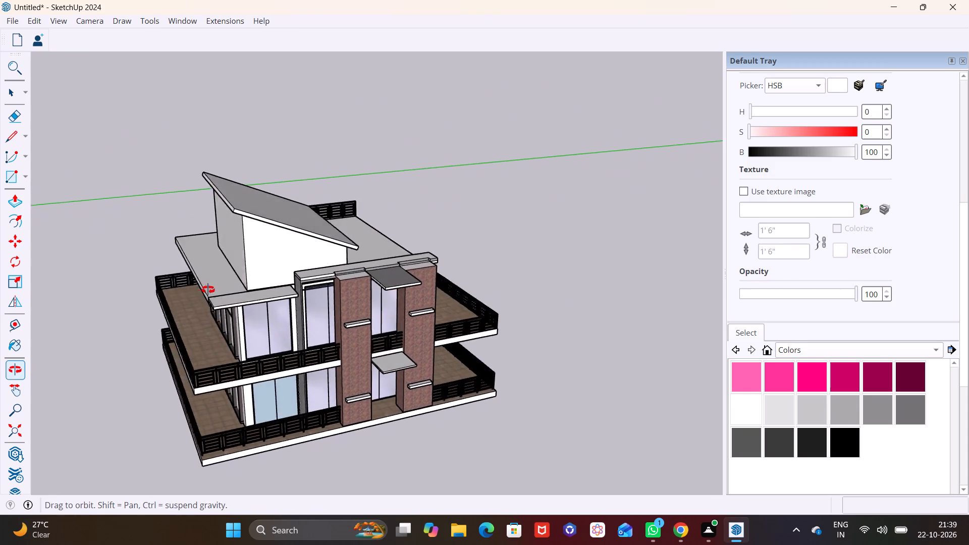
middle_drag(208, 290, 167, 297)
Draw a rectangular strip about 10" by 30' on the main roof slab along its open side edge, from the front parapet to the rear railing.
scroll(326, 249, up, 3)
shift+middle_drag(348, 246, 197, 282)
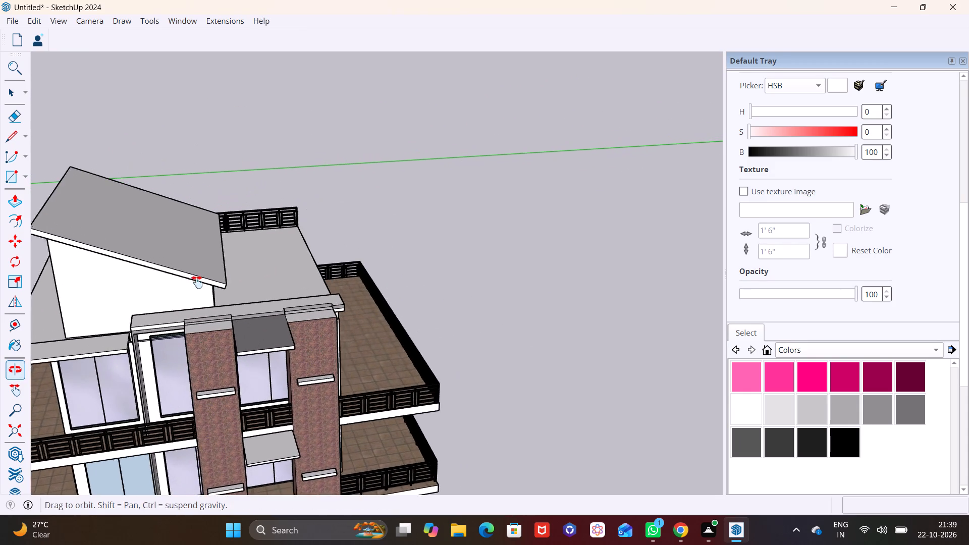
shift+middle_drag(197, 282, 196, 283)
scroll(287, 222, up, 5)
middle_drag(292, 299, 105, 310)
middle_drag(343, 344, 183, 393)
scroll(181, 301, up, 3)
shift+middle_drag(184, 292, 368, 264)
middle_drag(362, 303, 333, 346)
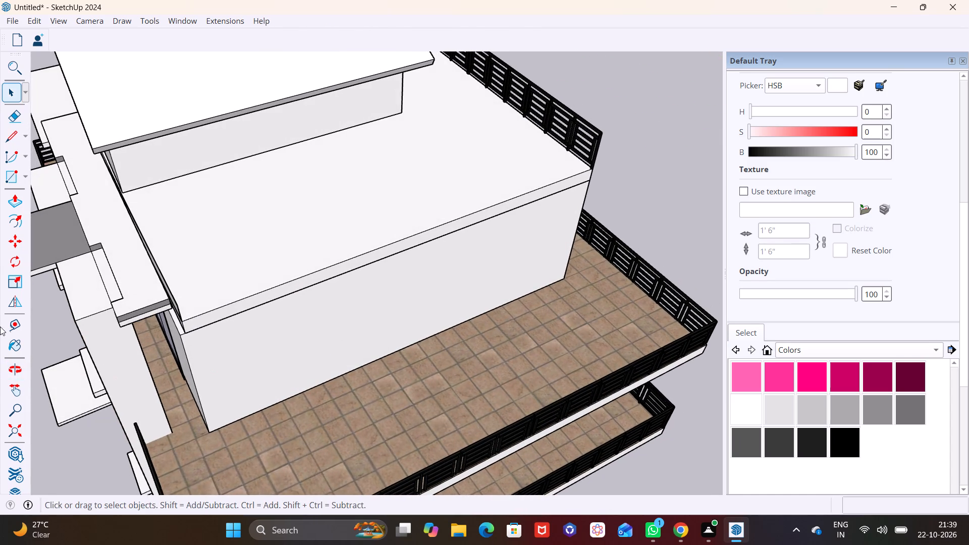
click(27, 180)
click(29, 193)
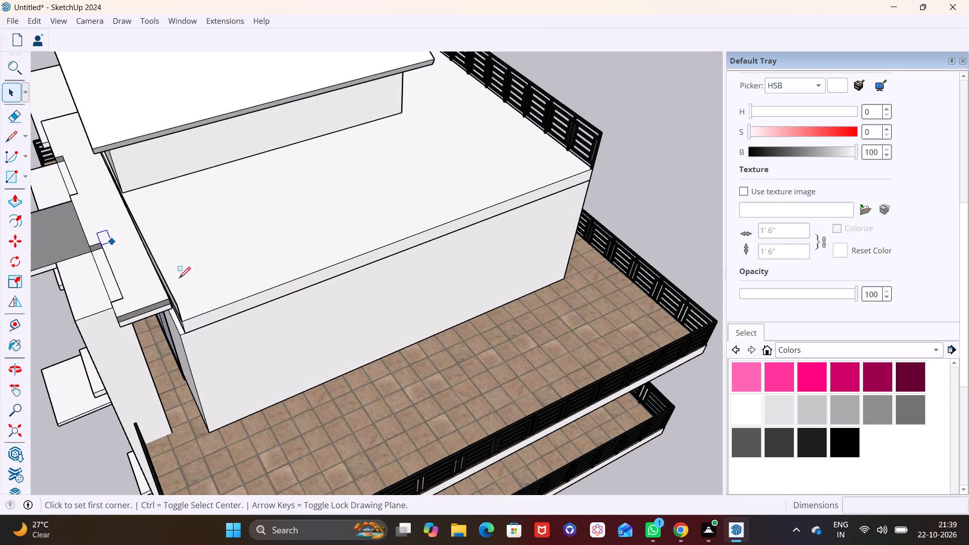
scroll(227, 332, up, 7)
middle_drag(197, 303, 136, 341)
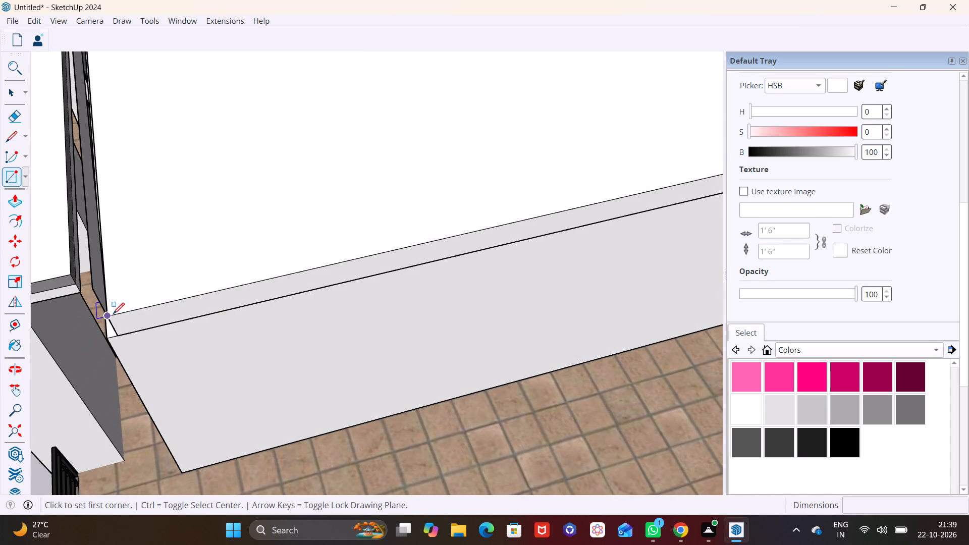
click(113, 314)
scroll(184, 279, down, 8)
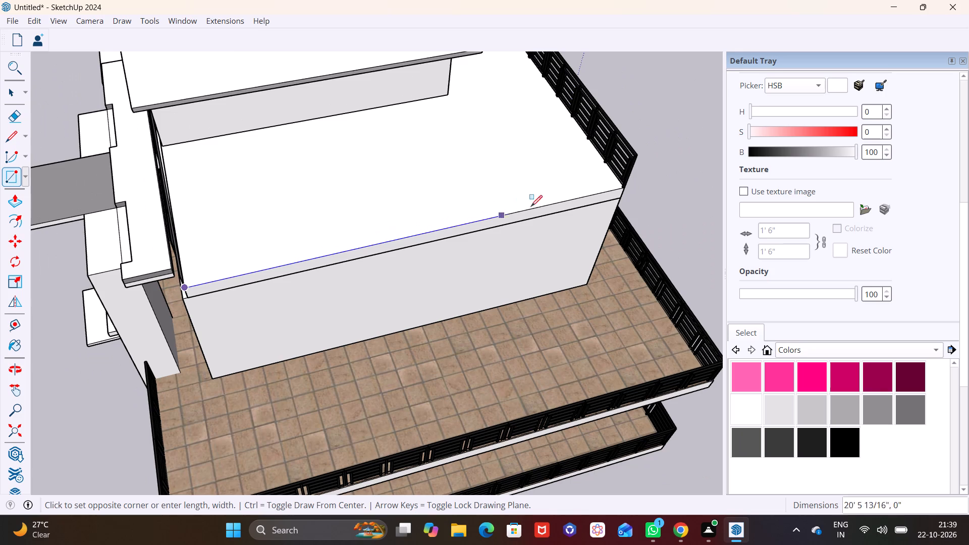
click(616, 181)
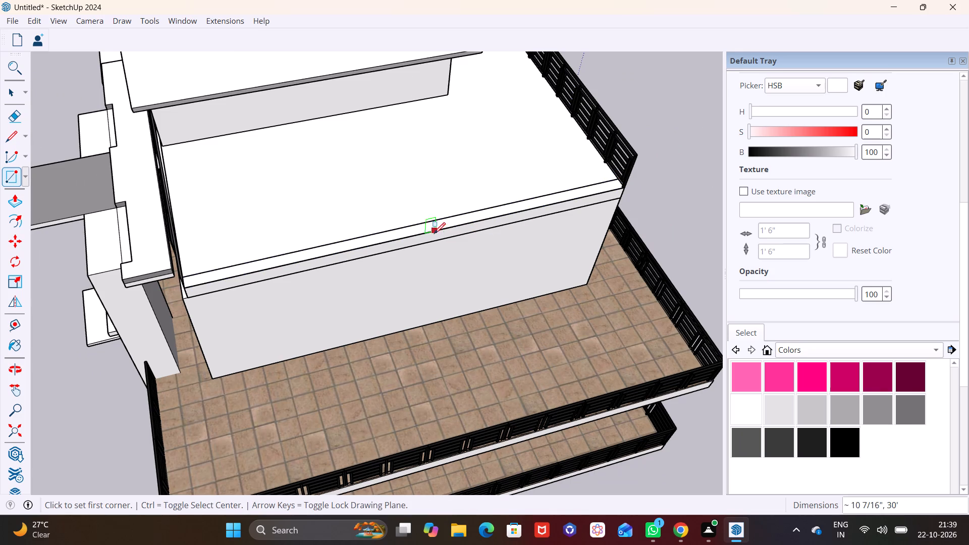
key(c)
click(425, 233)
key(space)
Push/Pull the new strip along the roof slab's side edge up about 8 1/2" as a low parapet.
click(419, 228)
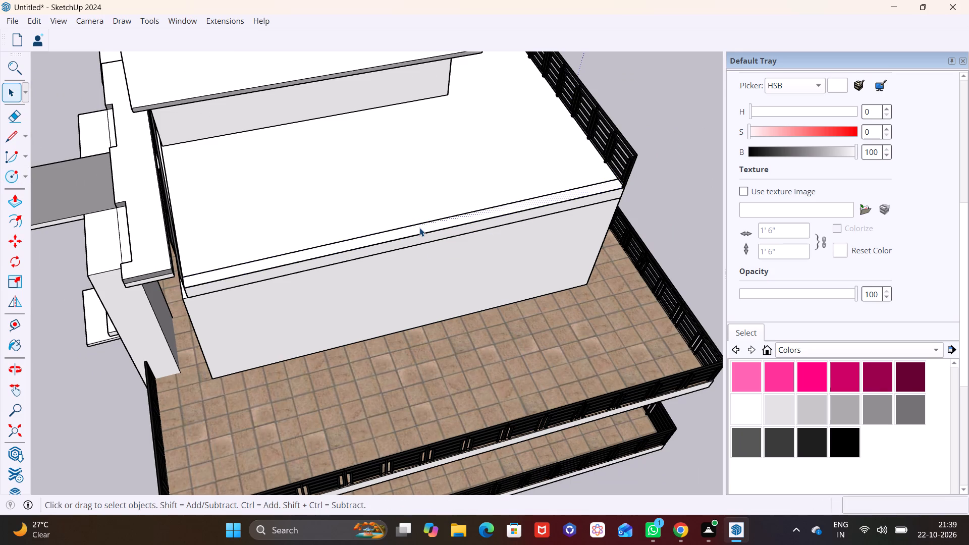
click(17, 203)
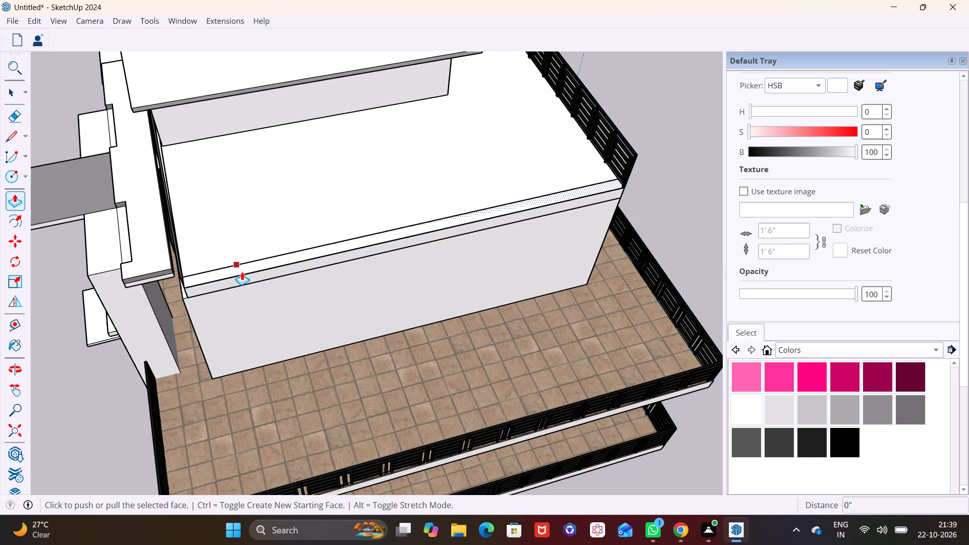
click(242, 268)
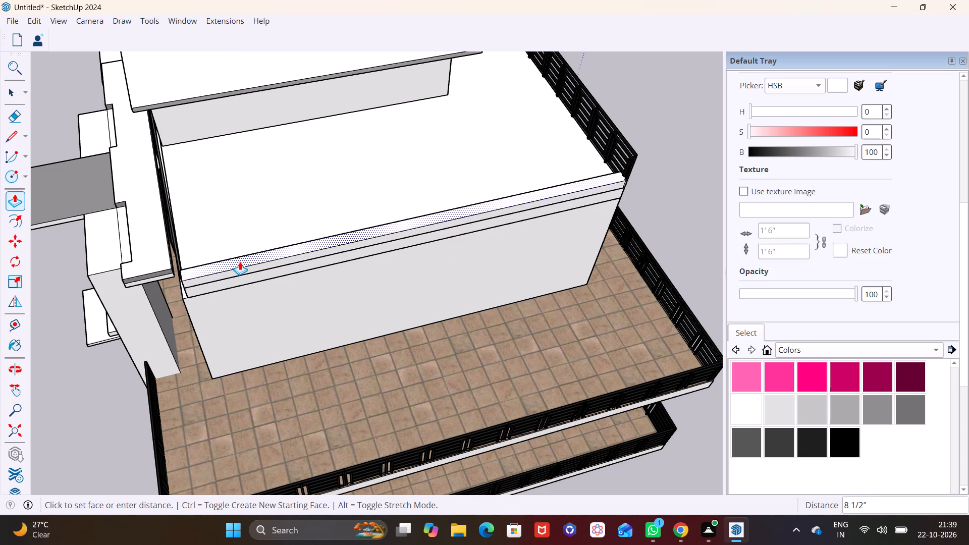
click(240, 261)
Examine the new roof-edge parapet and the whole house from the front, the side and above.
middle_drag(231, 310, 557, 267)
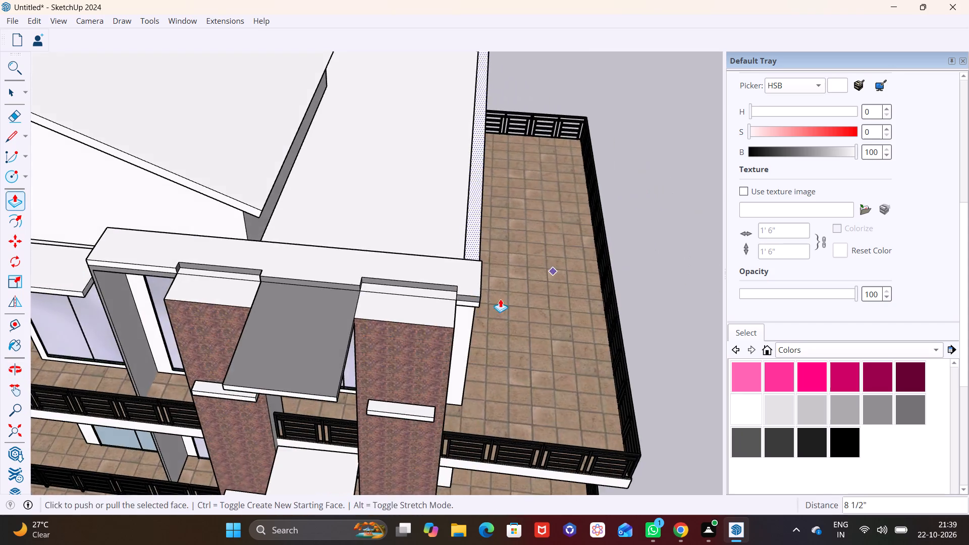
middle_drag(486, 308, 707, 268)
scroll(624, 305, down, 1)
key(space)
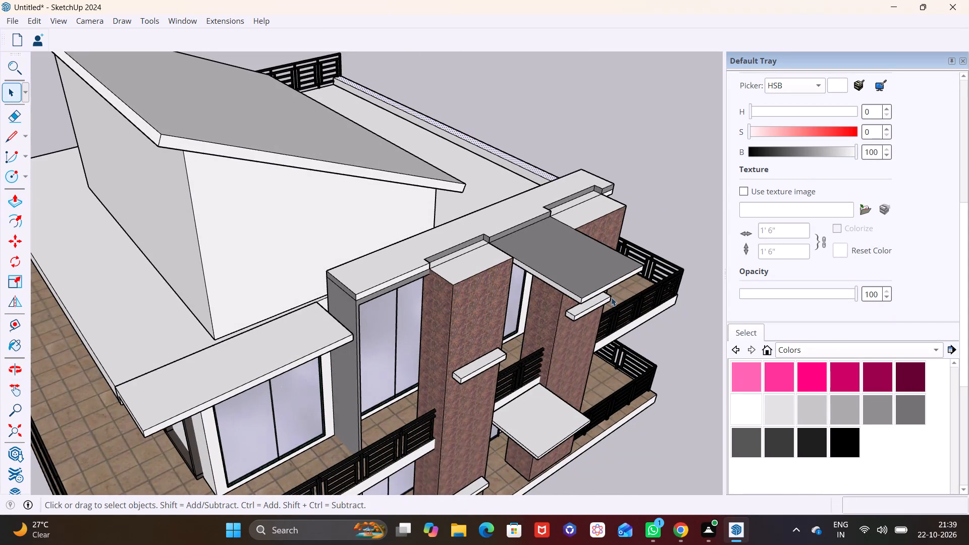
scroll(511, 277, down, 5)
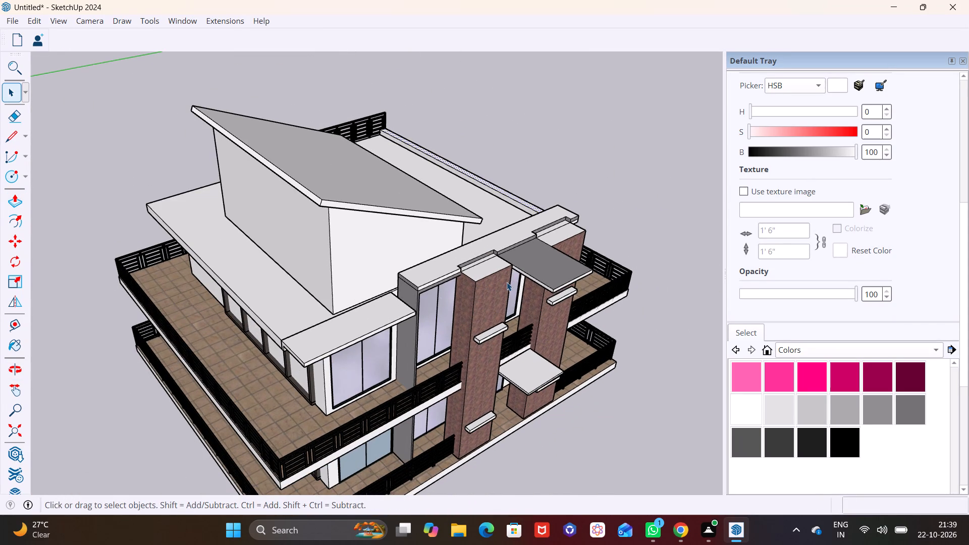
scroll(507, 282, down, 4)
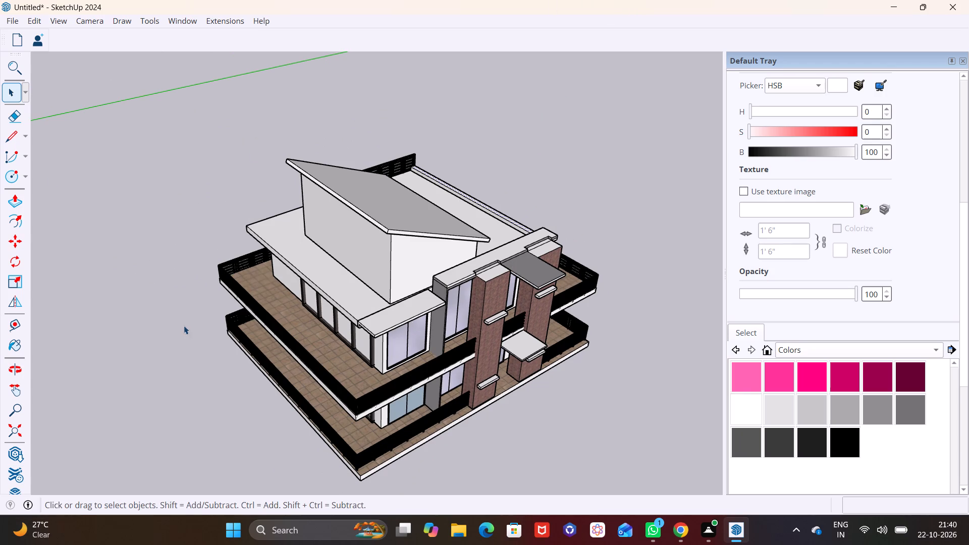
middle_drag(141, 312, 1, 266)
middle_drag(136, 301, 73, 292)
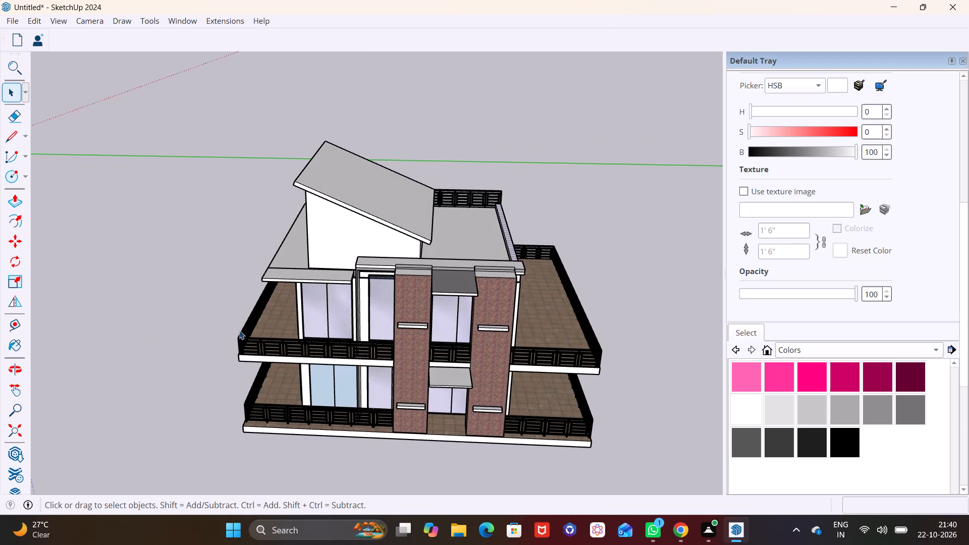
scroll(247, 341, up, 1)
middle_drag(299, 399, 385, 333)
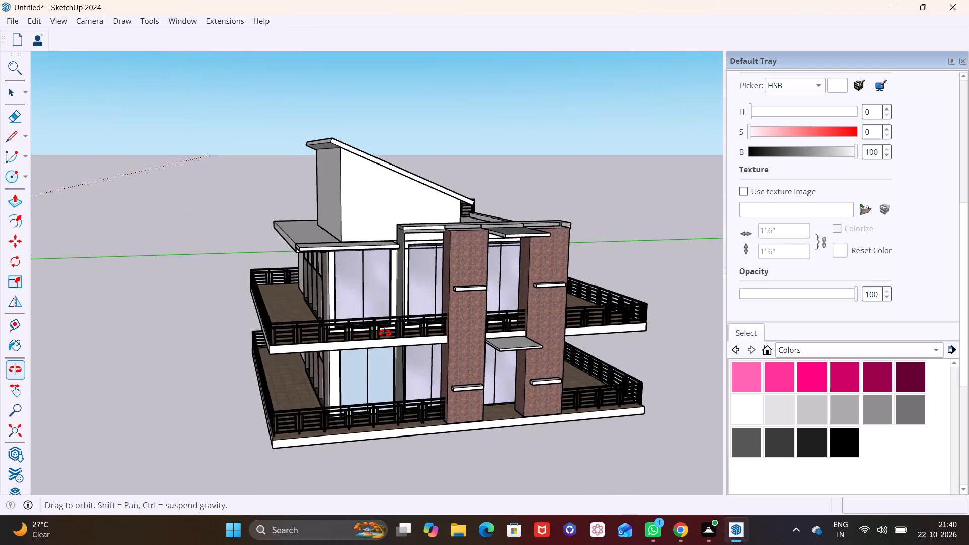
middle_drag(385, 333, 384, 332)
middle_drag(415, 376, 512, 338)
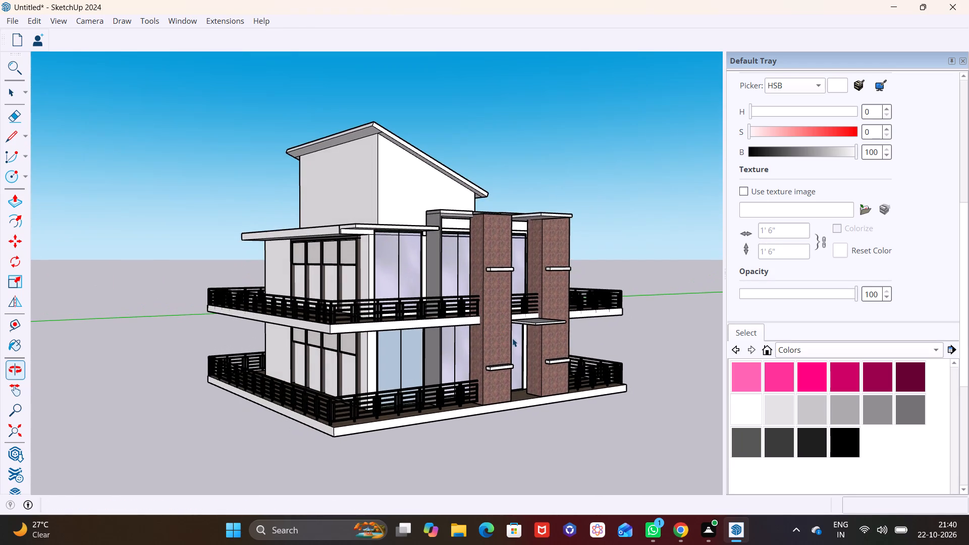
scroll(427, 341, down, 1)
middle_drag(448, 347, 345, 354)
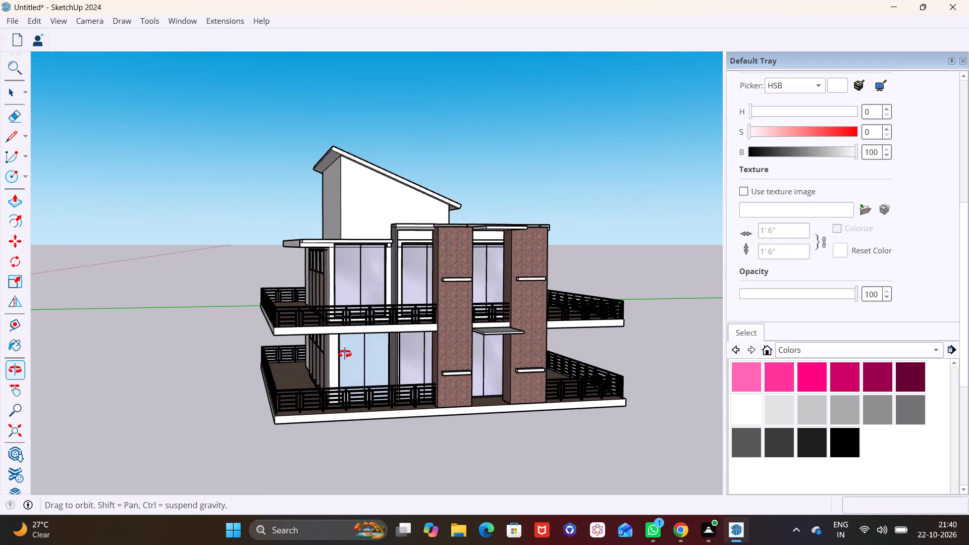
middle_drag(345, 354, 406, 349)
middle_drag(406, 353, 407, 352)
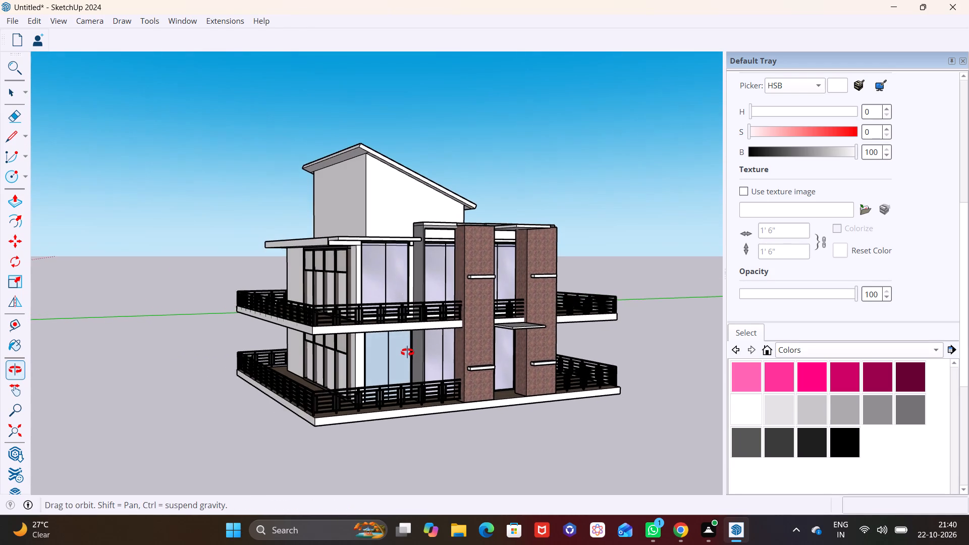
middle_drag(407, 352, 439, 394)
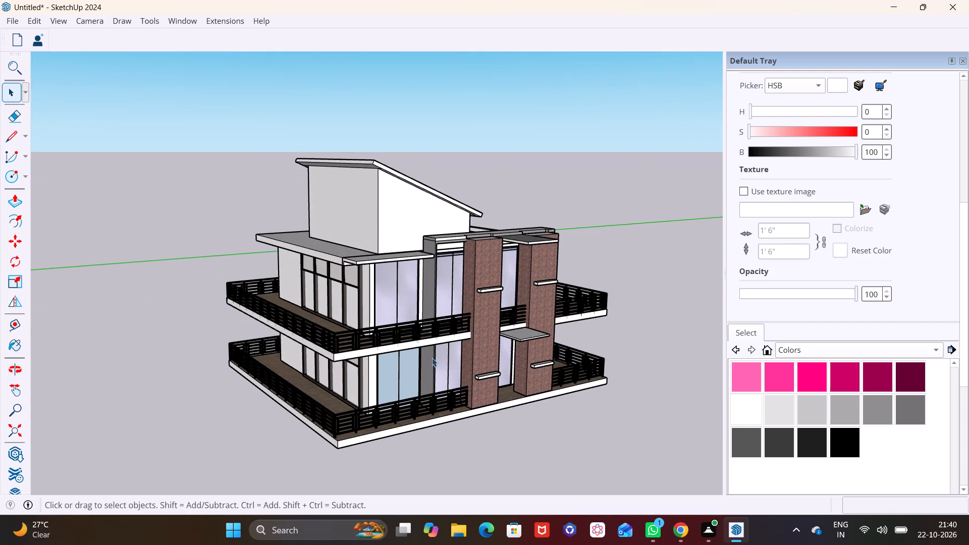
middle_drag(432, 358, 432, 390)
scroll(434, 373, down, 11)
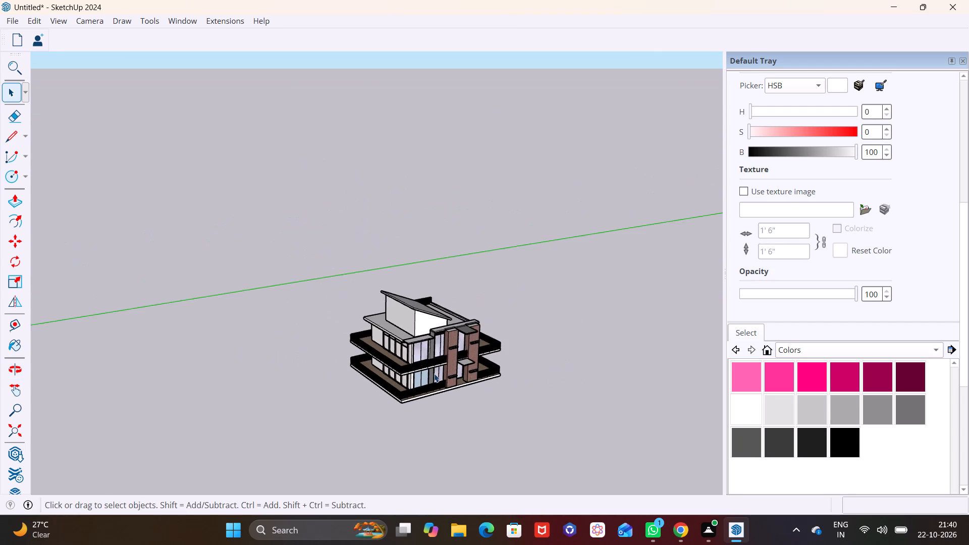
scroll(434, 373, down, 7)
Open the ground-floor base slab for editing and Push/Pull its tiled underside downward about 6 3/8".
middle_drag(434, 373, 370, 272)
scroll(429, 363, up, 2)
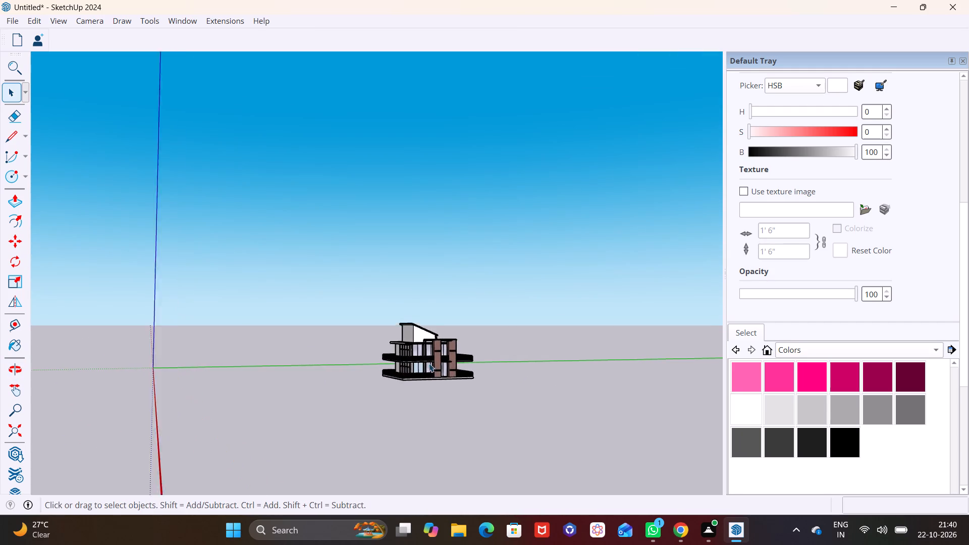
scroll(429, 363, up, 11)
middle_drag(434, 374, 392, 281)
middle_drag(395, 314, 373, 221)
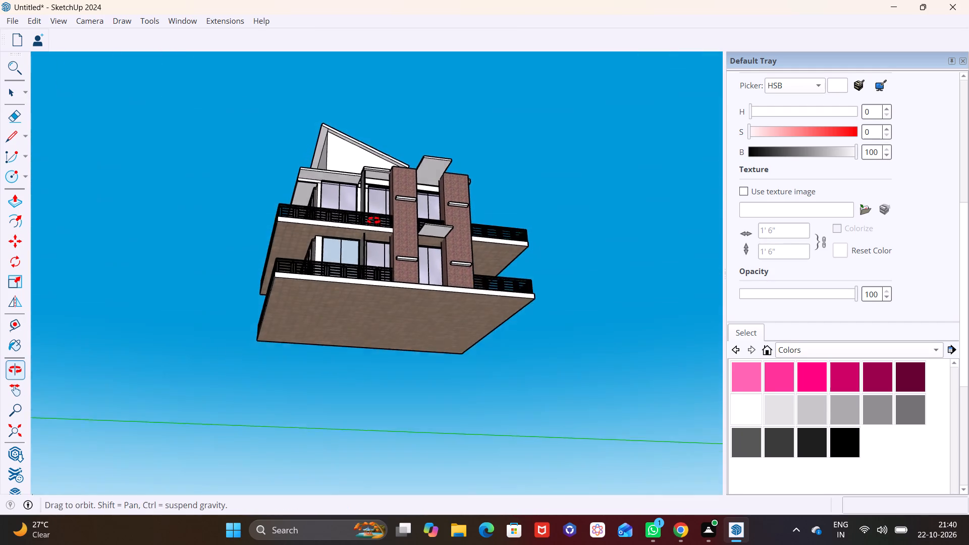
middle_drag(373, 221, 373, 206)
click(374, 311)
triple_click(374, 311)
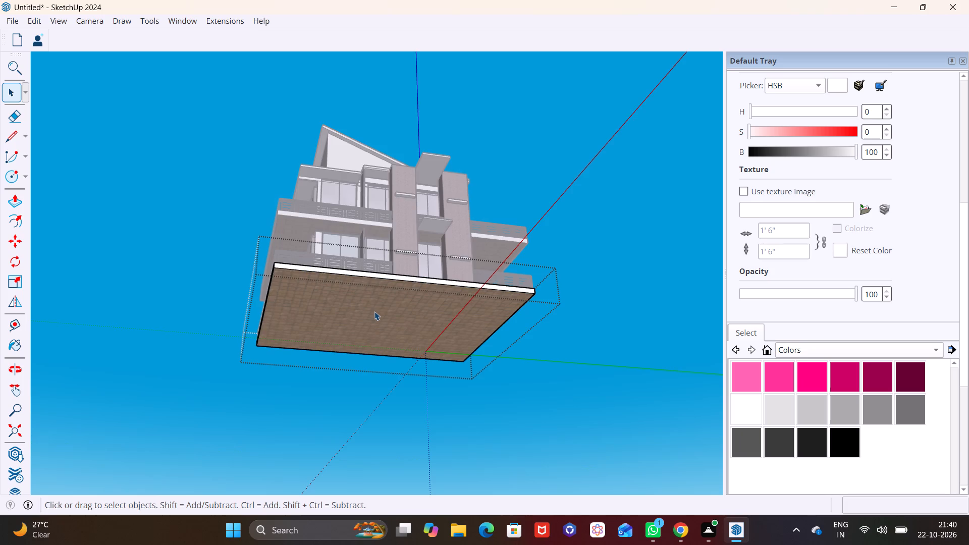
drag(317, 328, 317, 323)
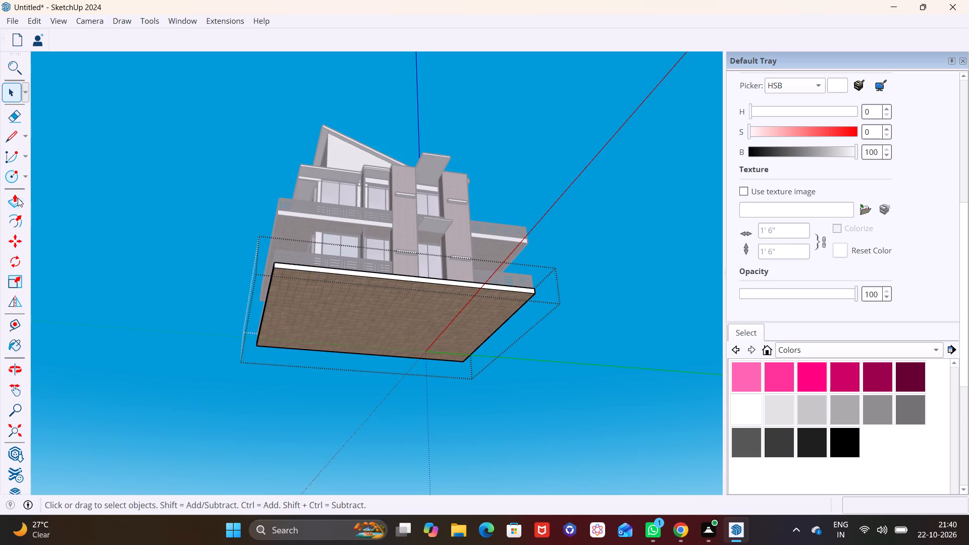
click(18, 198)
click(316, 310)
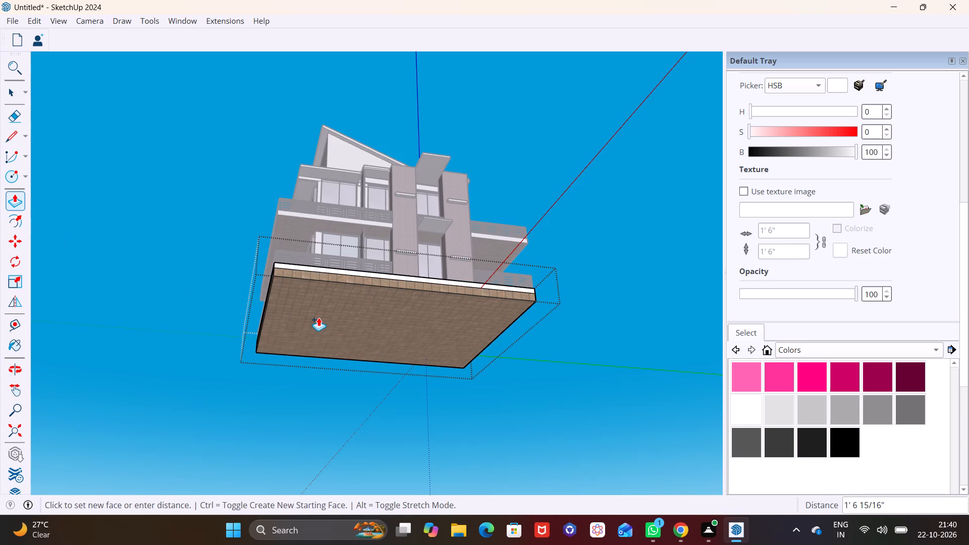
click(317, 313)
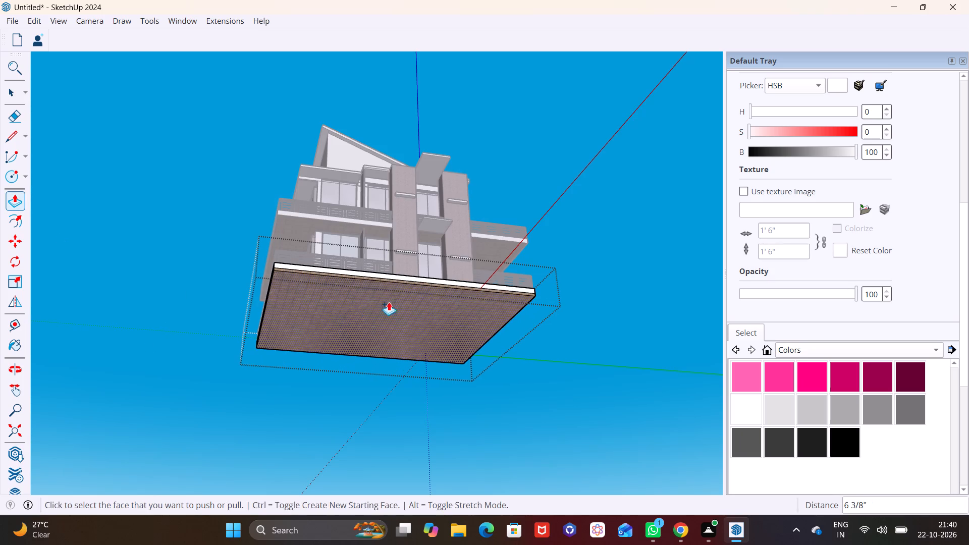
Push/Pull the front face of the tiled layer beneath the base slab outward about 88' 1" as ground in front of the house.
scroll(393, 291, up, 1)
middle_drag(393, 291, 308, 501)
scroll(337, 391, up, 12)
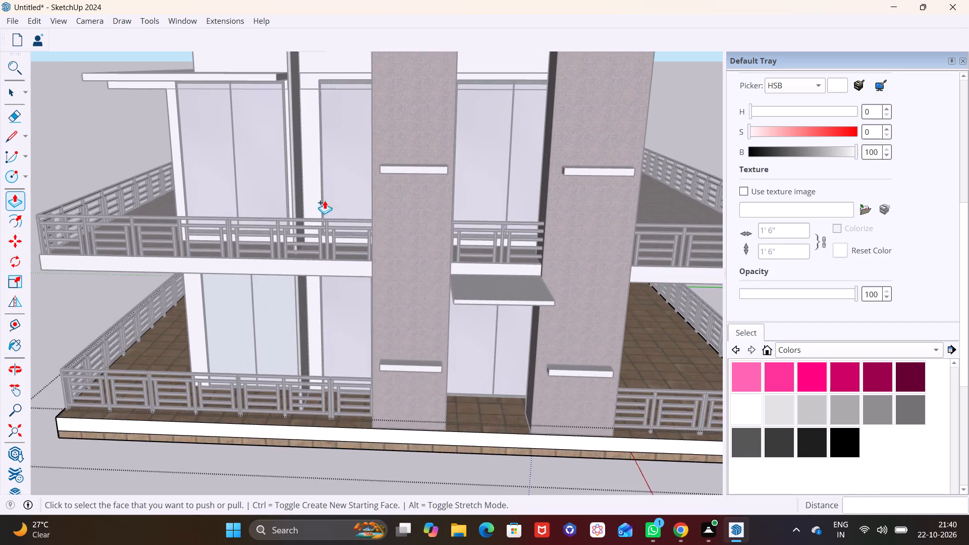
scroll(296, 260, down, 5)
shift+middle_drag(320, 279, 324, 205)
scroll(267, 317, up, 4)
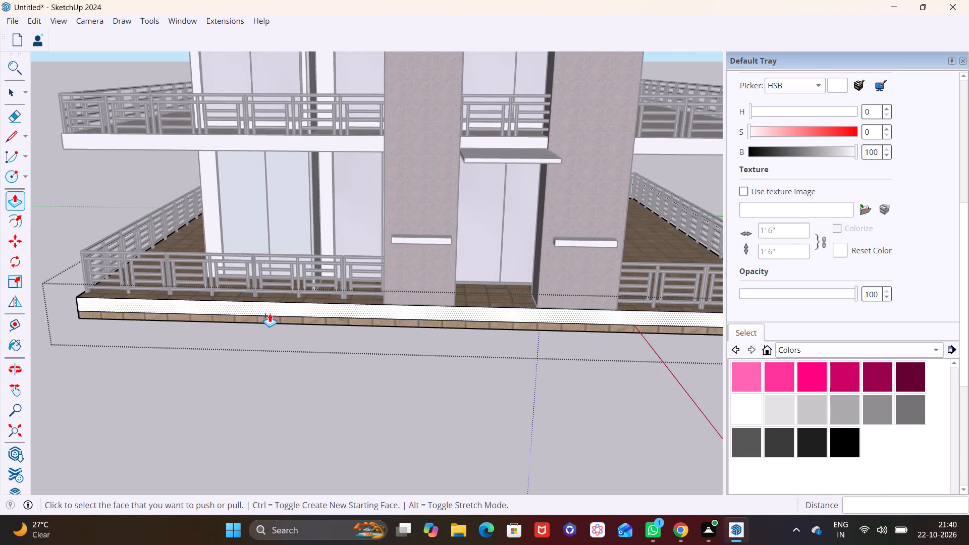
key(space)
click(270, 320)
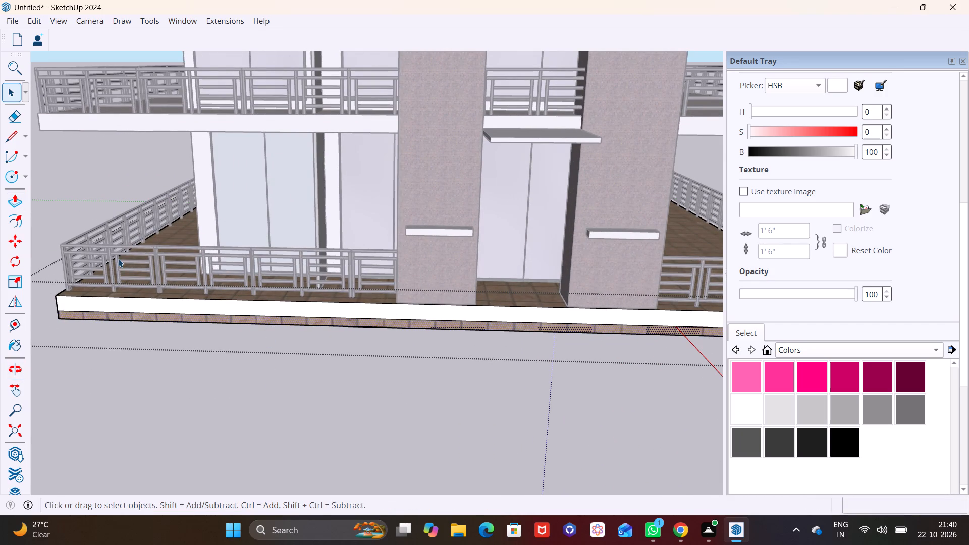
click(18, 200)
click(148, 316)
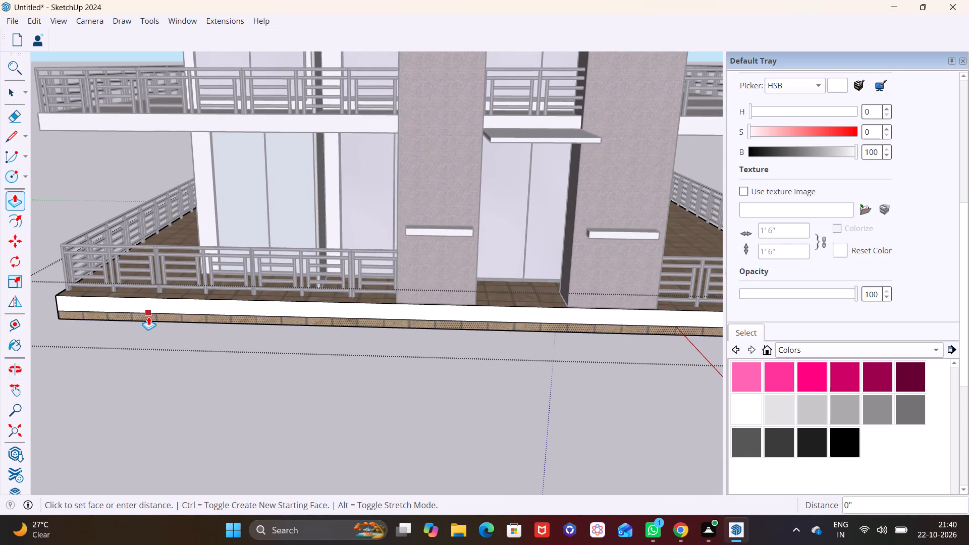
scroll(77, 424, down, 10)
middle_drag(92, 431, 225, 358)
scroll(191, 441, down, 10)
shift+middle_drag(198, 434, 277, 279)
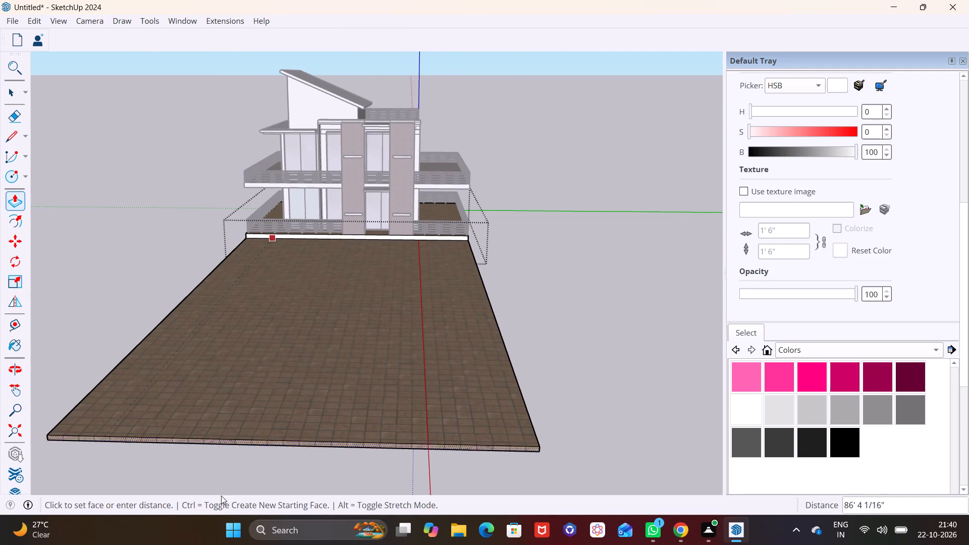
click(216, 490)
Push/Pull the tiled layer's side face outward on the house's windowed side, extending the ground well beyond the house.
middle_drag(255, 343, 598, 433)
scroll(420, 372, up, 3)
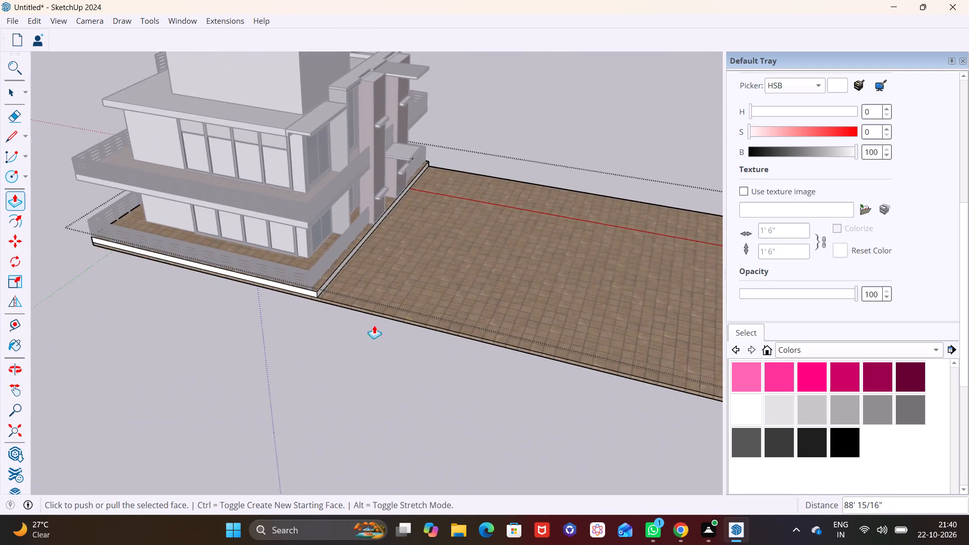
scroll(374, 325, up, 6)
middle_drag(299, 280, 292, 184)
scroll(292, 184, up, 1)
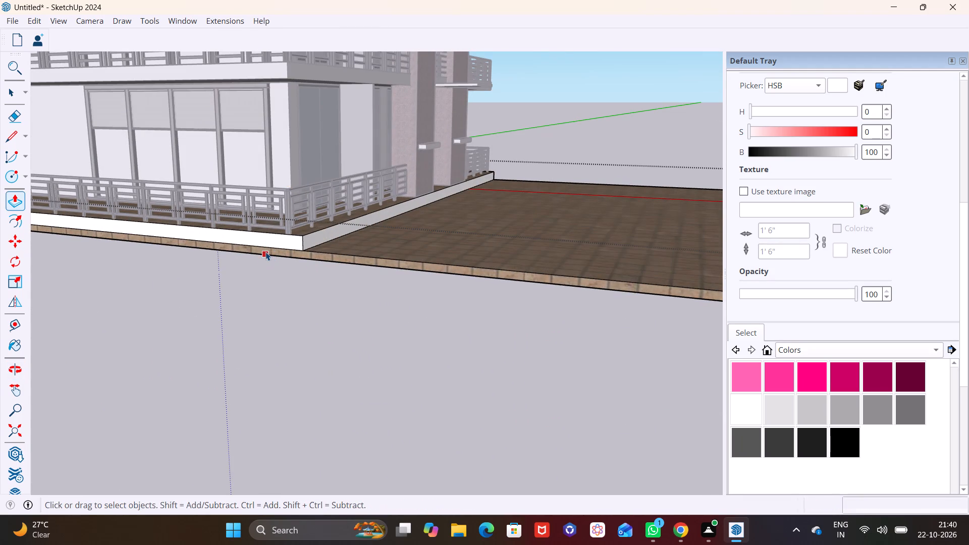
key(space)
click(265, 252)
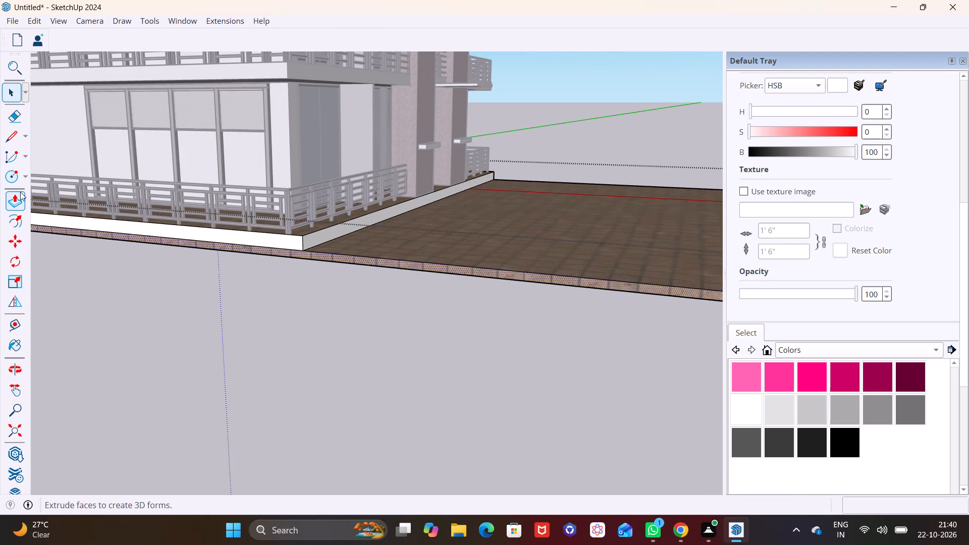
click(20, 192)
click(239, 248)
scroll(128, 359, down, 20)
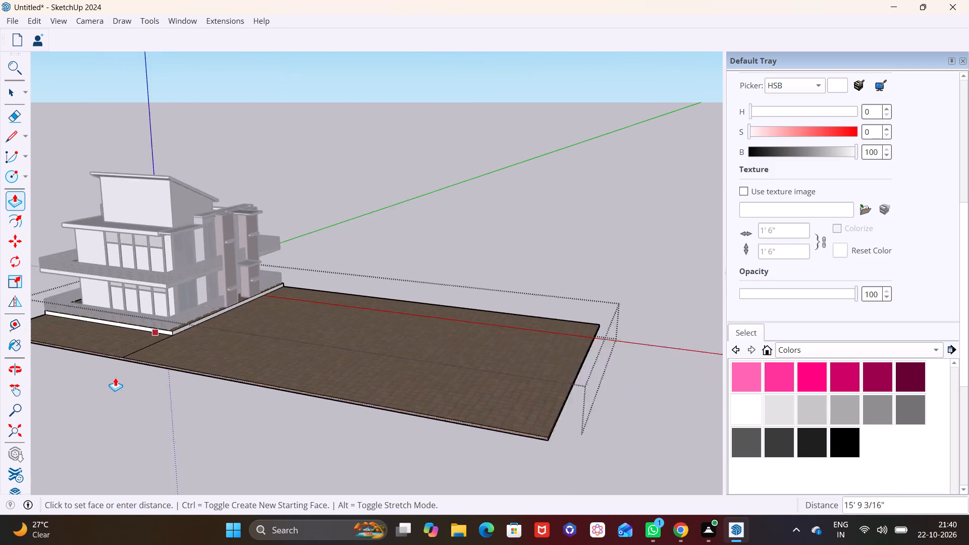
scroll(115, 377, down, 6)
shift+scroll(241, 282, down, 1)
scroll(123, 356, down, 6)
shift+middle_drag(121, 361, 146, 346)
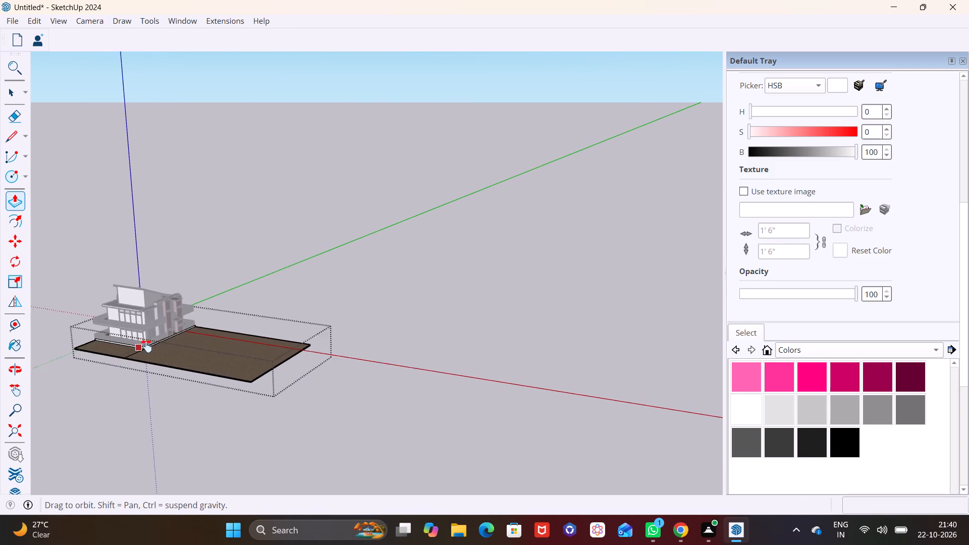
shift+middle_drag(146, 346, 250, 309)
click(70, 442)
Push/Pull the tiled layer's opposite side face, along the house's blank wall, outward about 115' 9 1/2".
middle_drag(338, 319, 250, 383)
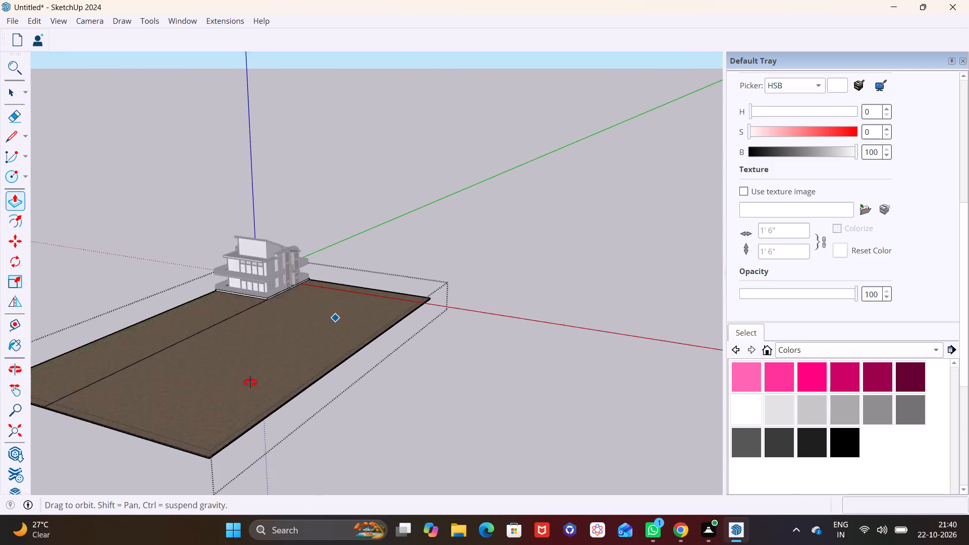
middle_drag(250, 383, 0, 451)
scroll(330, 295, up, 13)
shift+middle_drag(379, 211, 192, 374)
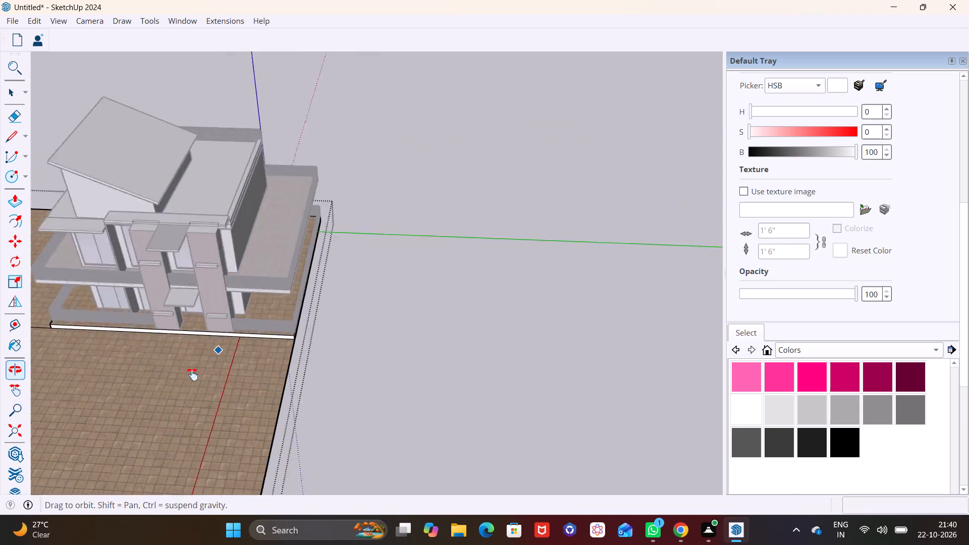
shift+middle_drag(192, 374, 174, 389)
middle_drag(251, 336, 94, 258)
scroll(254, 279, up, 10)
key(space)
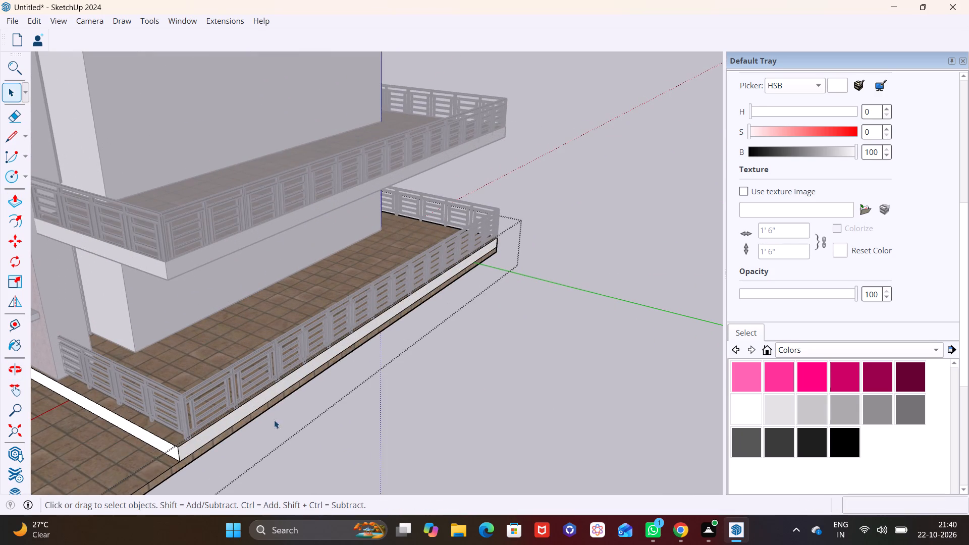
click(283, 415)
click(268, 407)
click(266, 407)
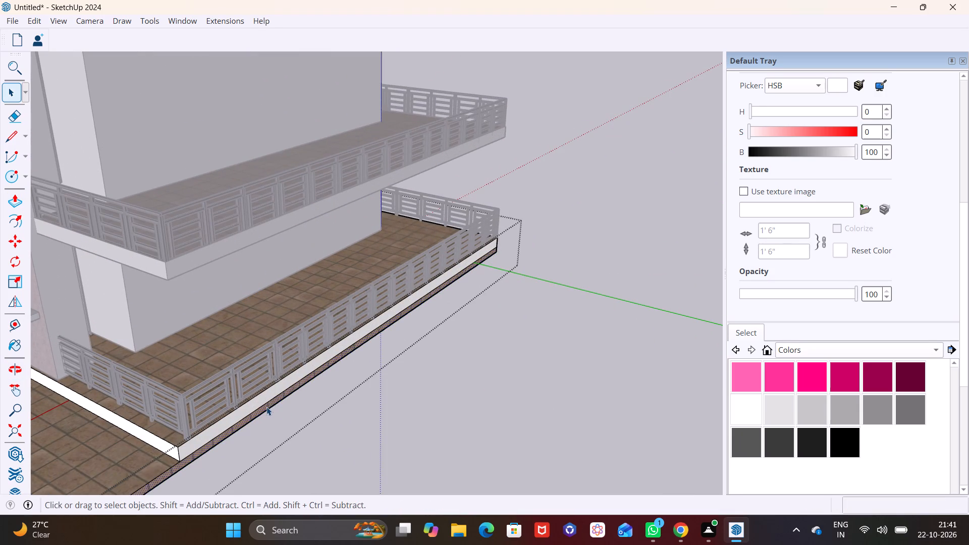
scroll(266, 406, up, 4)
click(14, 197)
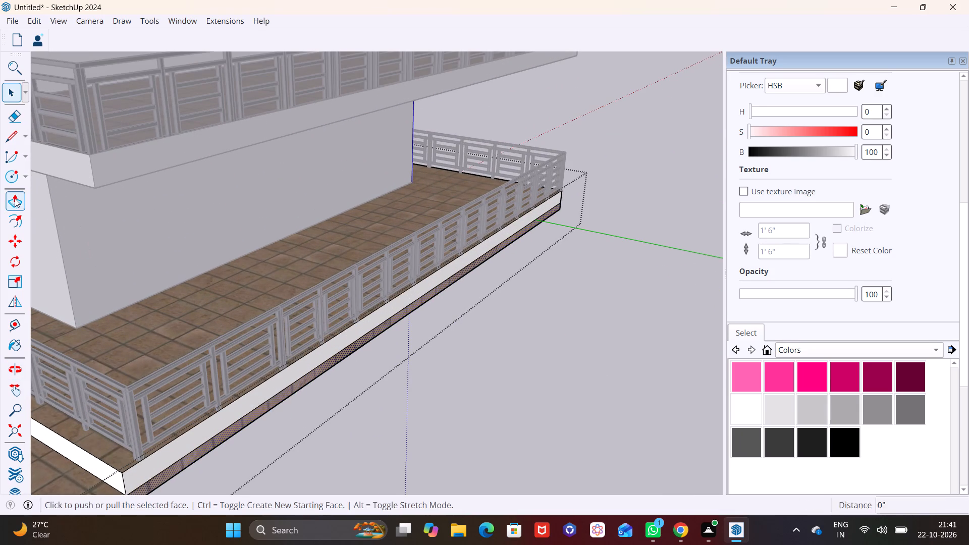
click(222, 434)
scroll(463, 452, down, 3)
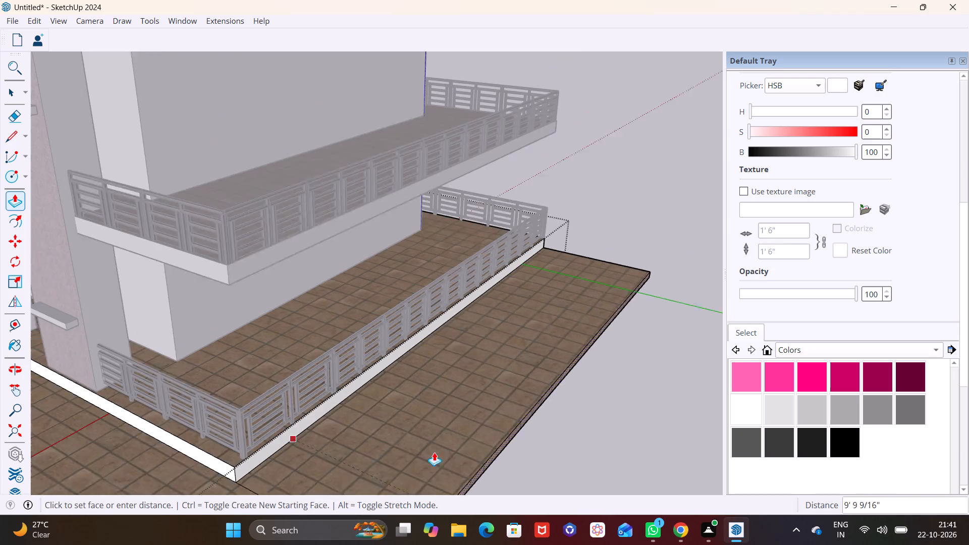
scroll(434, 452, down, 20)
scroll(500, 248, down, 5)
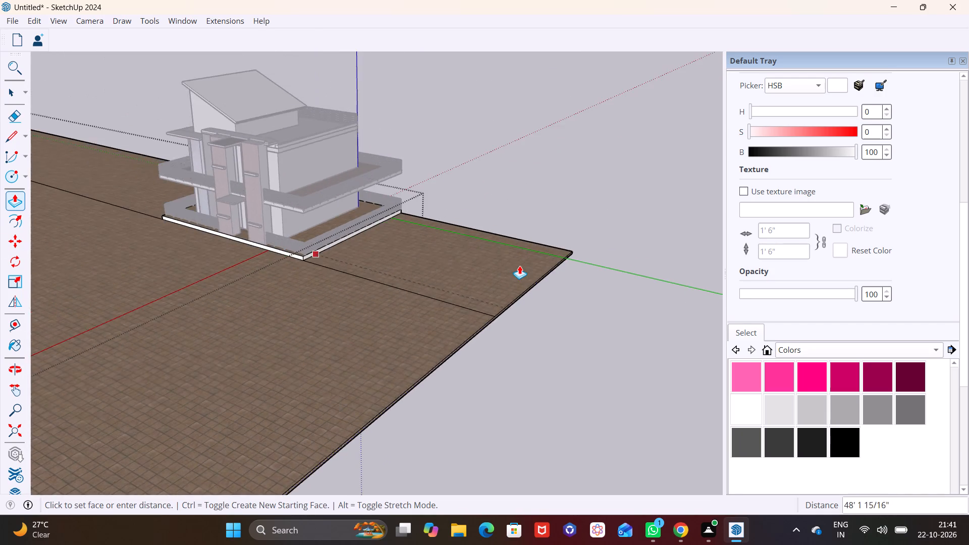
scroll(519, 265, down, 6)
click(694, 323)
Push/Pull the tiled layer's rear face outward about 100' behind the house and finish editing the base slab.
middle_drag(519, 222, 504, 228)
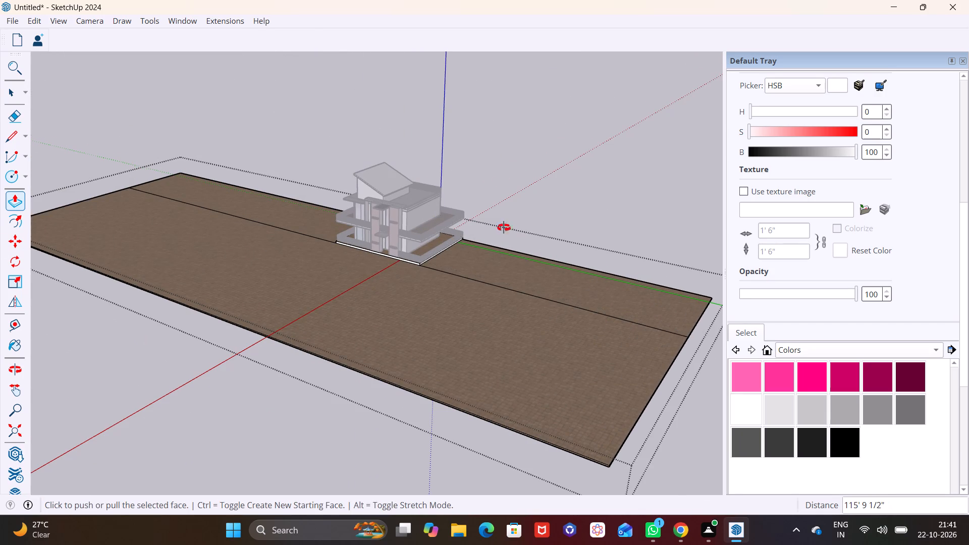
middle_drag(504, 228, 99, 269)
scroll(369, 247, up, 7)
middle_drag(441, 260, 279, 217)
key(space)
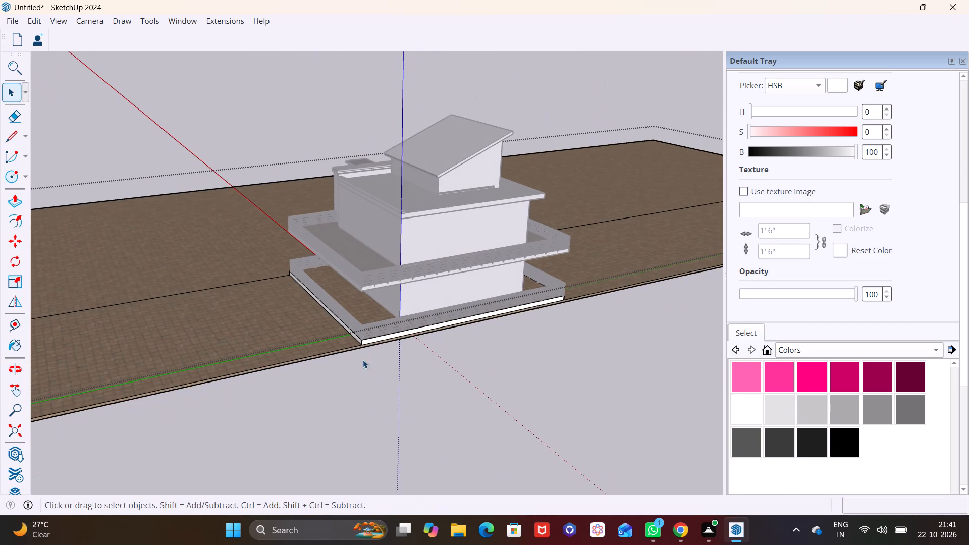
click(372, 376)
click(360, 362)
drag(361, 364, 359, 370)
drag(357, 373, 355, 368)
click(293, 123)
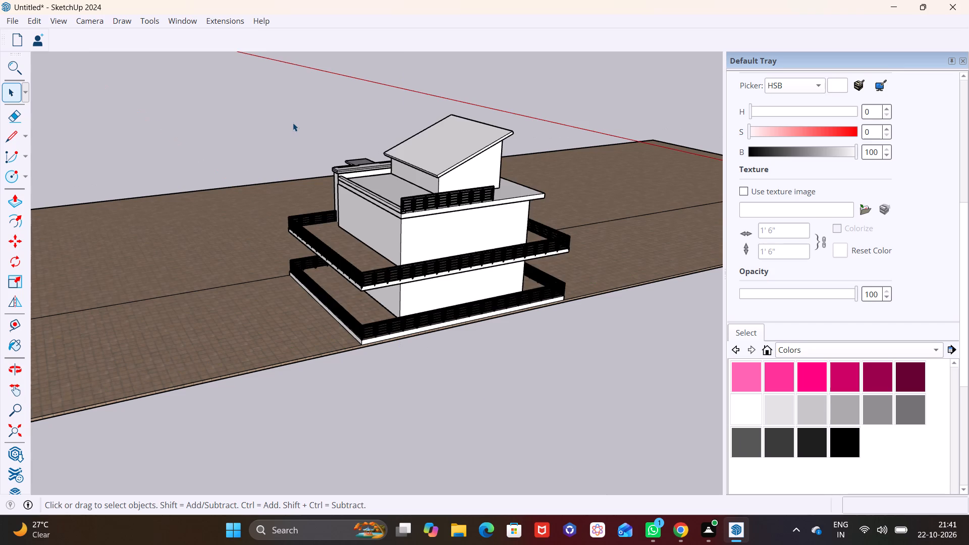
scroll(380, 348, up, 4)
click(347, 348)
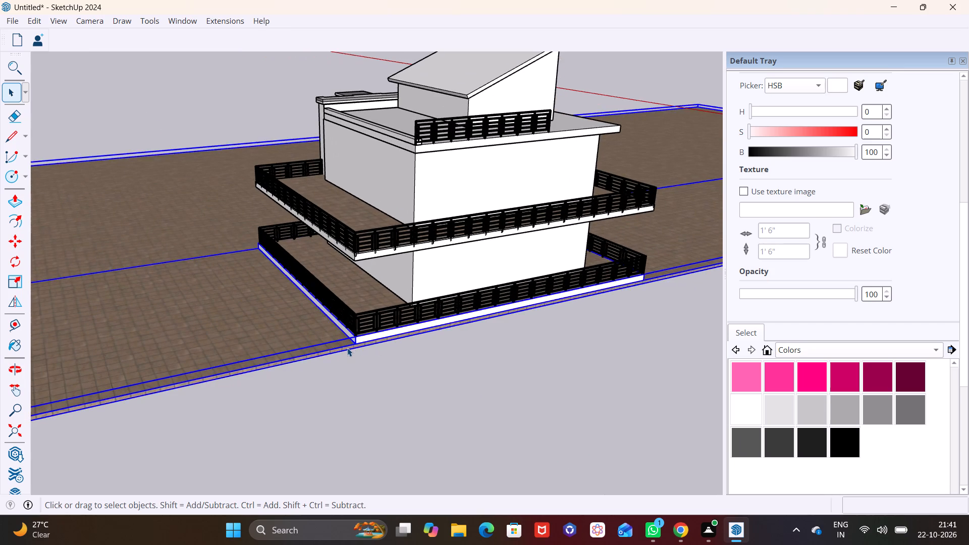
scroll(347, 348, up, 8)
click(352, 349)
double_click(352, 349)
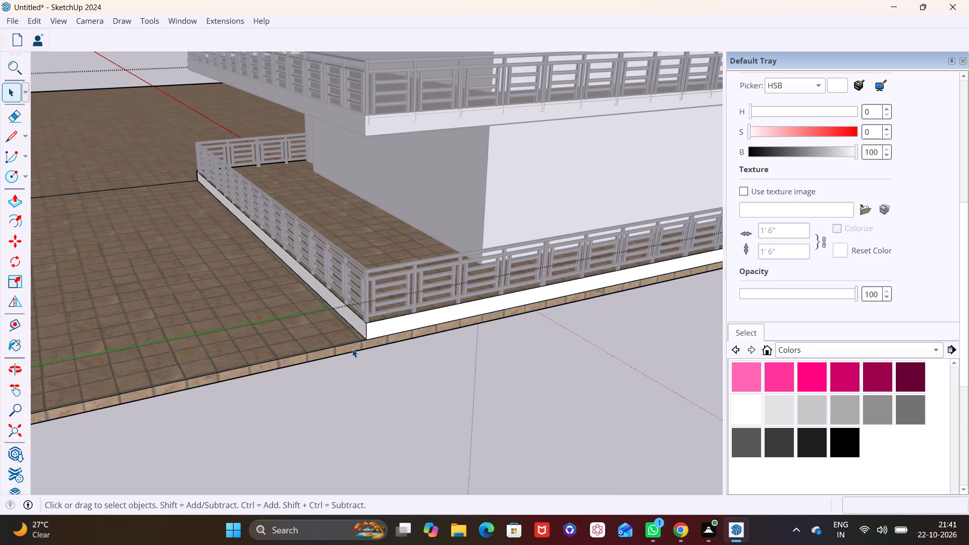
click(352, 349)
click(352, 345)
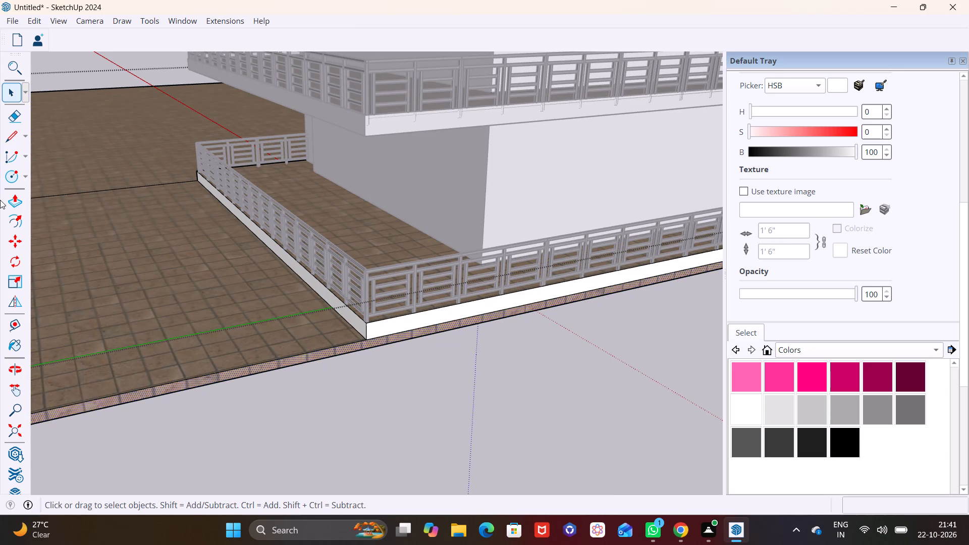
click(18, 200)
click(264, 363)
scroll(445, 401, down, 5)
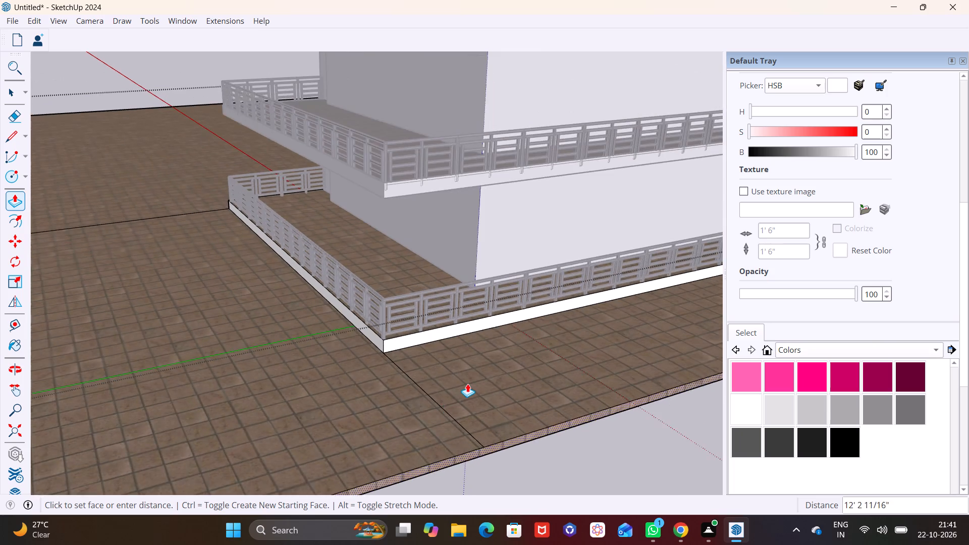
scroll(467, 384, down, 13)
middle_drag(593, 398, 354, 283)
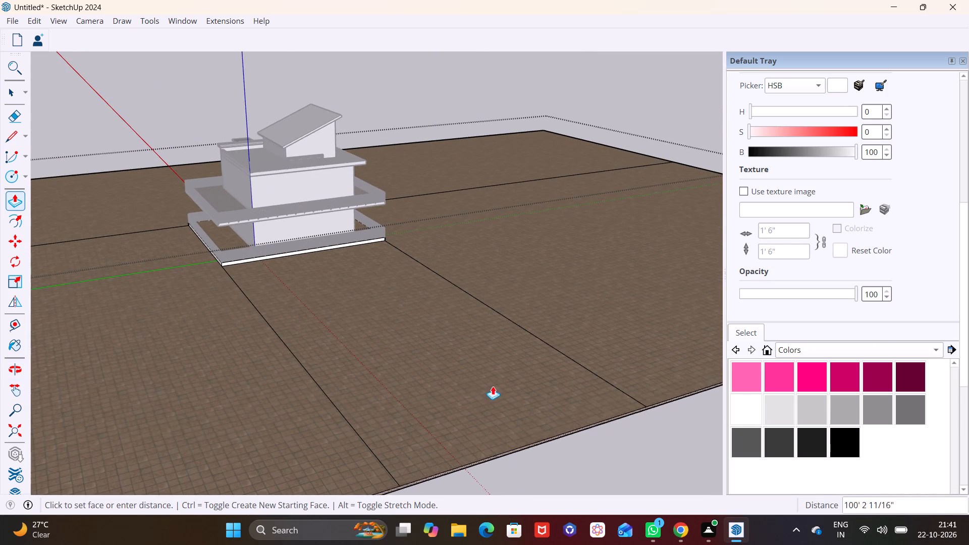
click(505, 390)
click(505, 390)
key(space)
middle_drag(441, 322, 325, 366)
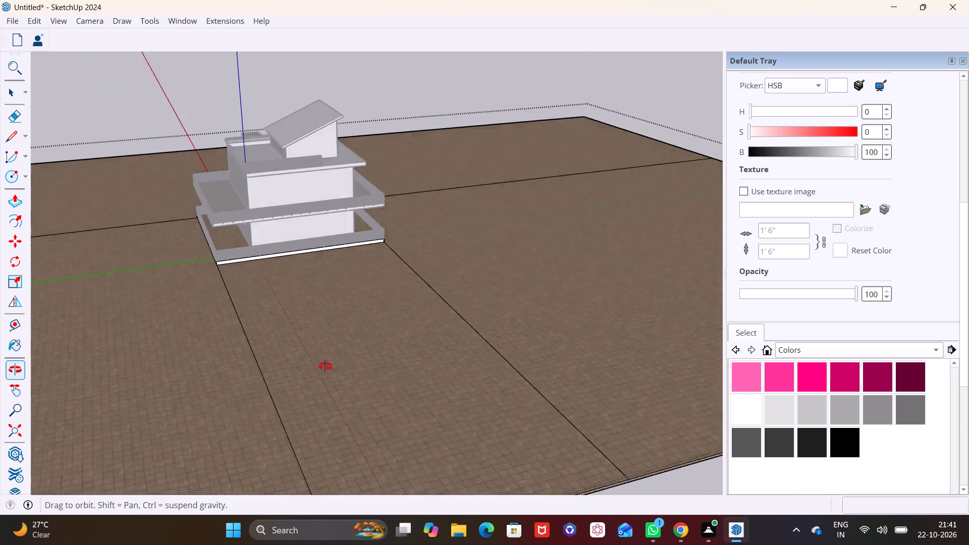
middle_drag(325, 366, 0, 286)
click(595, 163)
Examine the house on its extended tiled ground from the side, the front and above.
scroll(362, 191, up, 7)
middle_click(389, 227)
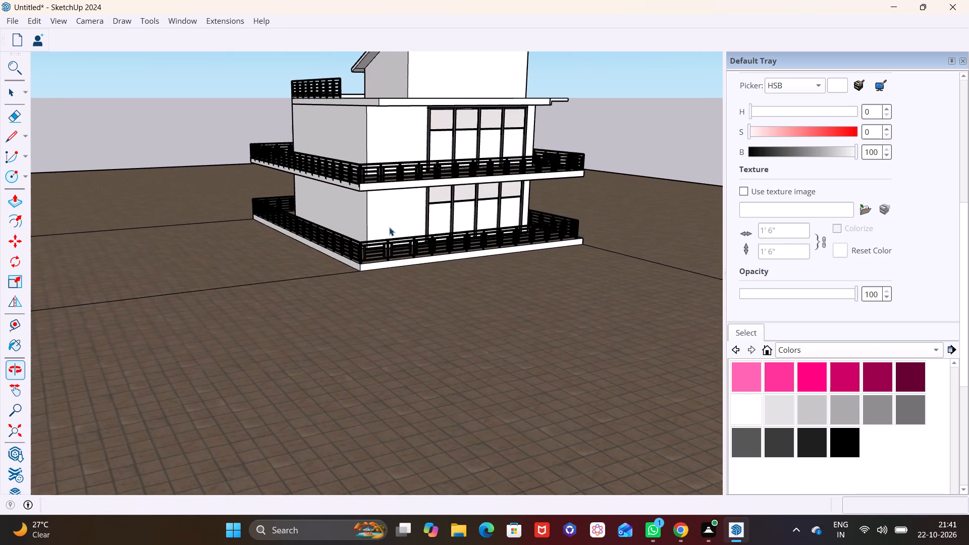
middle_drag(380, 265, 0, 220)
scroll(422, 280, up, 1)
middle_drag(435, 221, 324, 336)
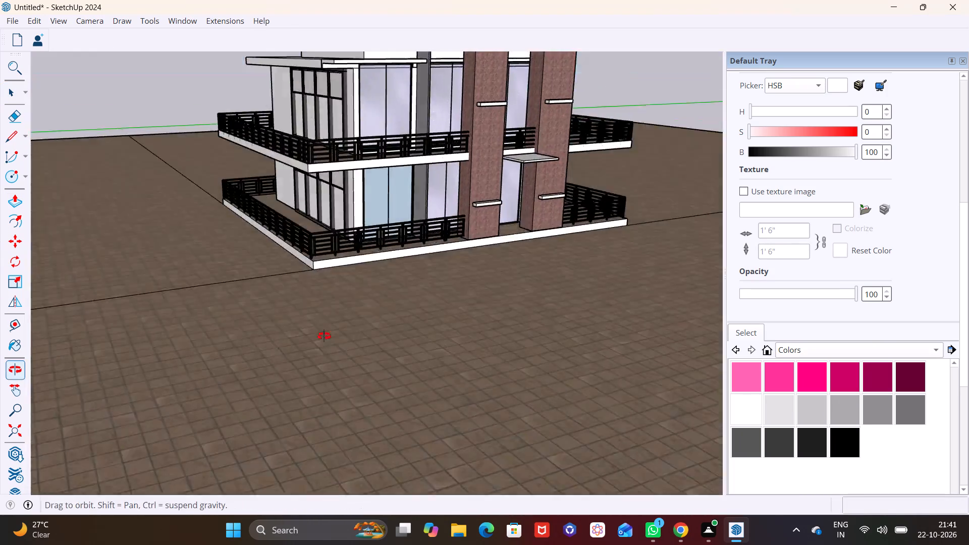
middle_drag(324, 336, 308, 343)
scroll(420, 200, down, 3)
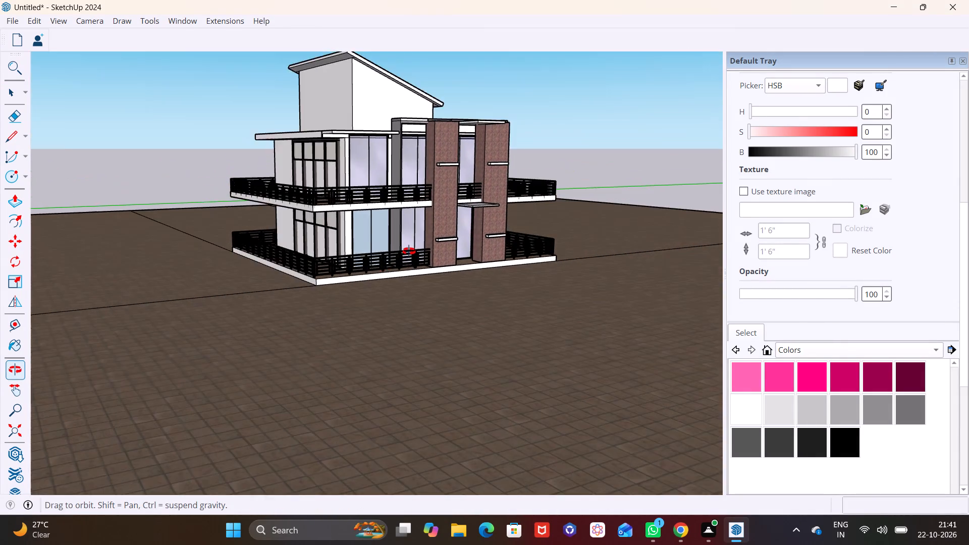
scroll(329, 264, down, 2)
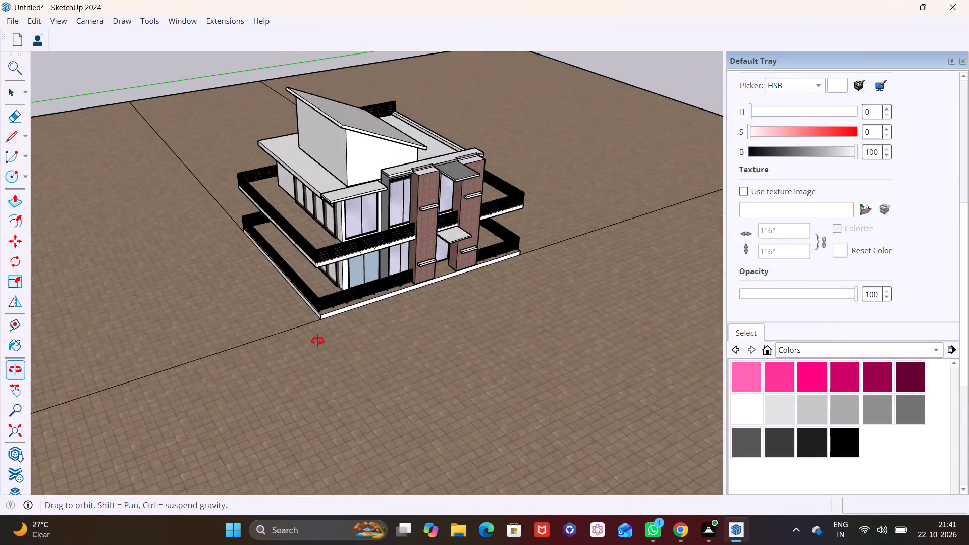
middle_drag(347, 347, 379, 205)
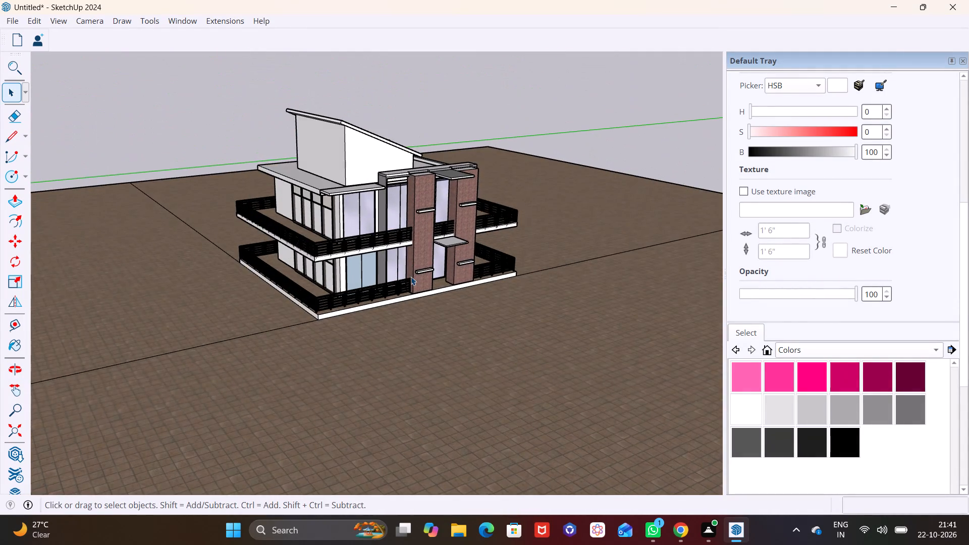
scroll(411, 277, up, 1)
shift+middle_drag(399, 263, 403, 386)
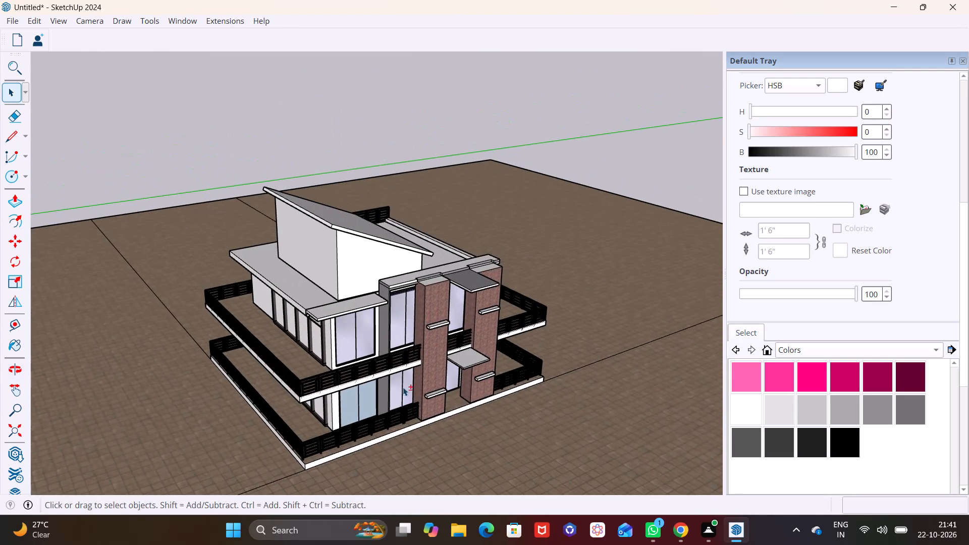
scroll(408, 384, up, 1)
shift+middle_drag(400, 380, 421, 291)
middle_drag(421, 334, 417, 334)
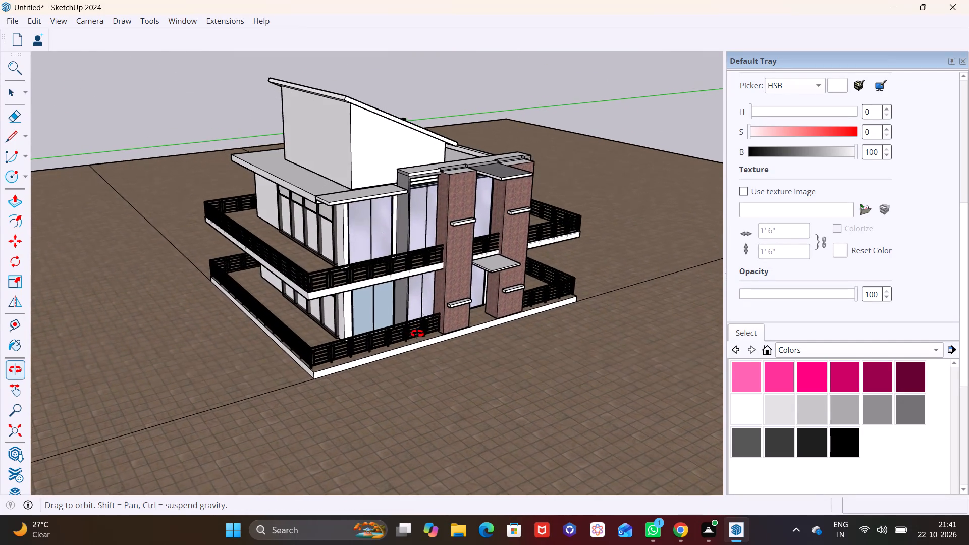
middle_drag(417, 334, 337, 325)
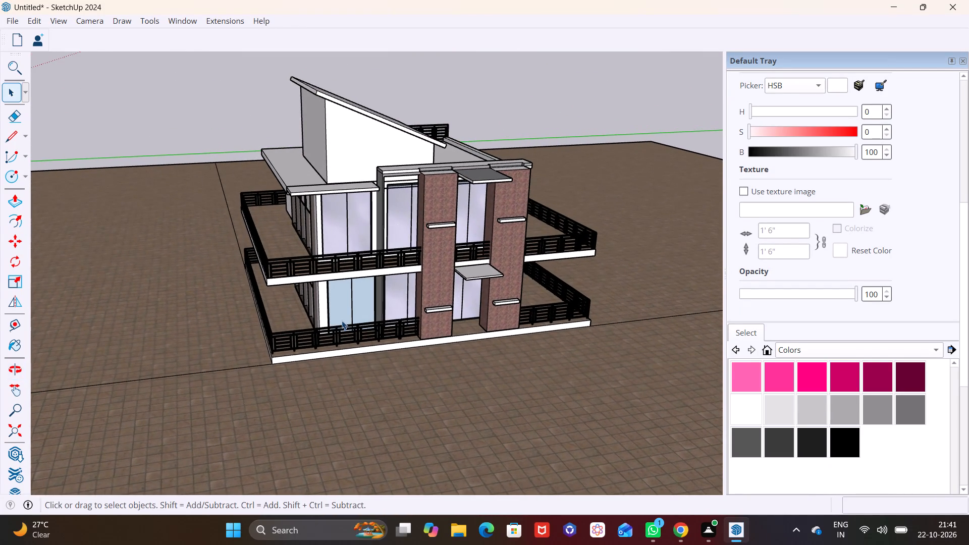
Open 3D Warehouse and search its models for "plants".
click(148, 22)
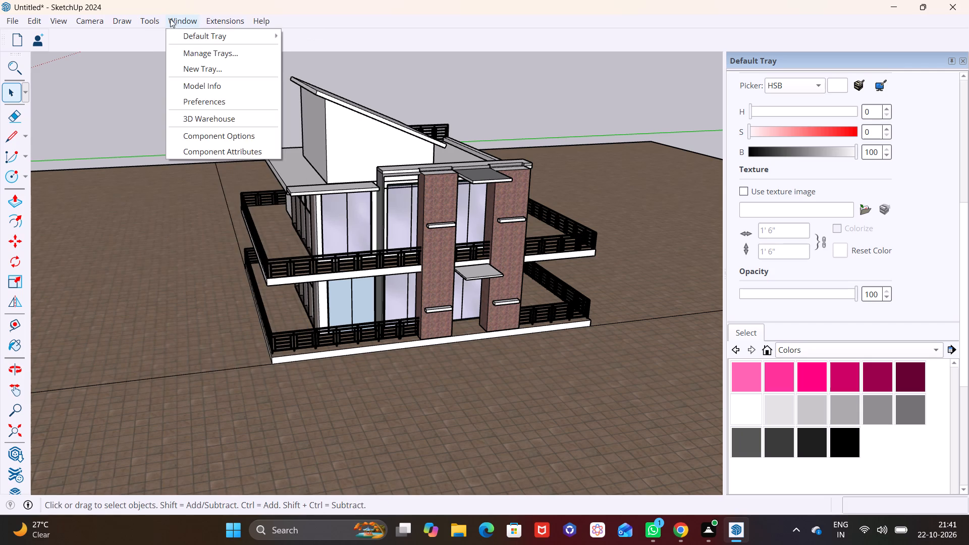
click(177, 16)
click(191, 26)
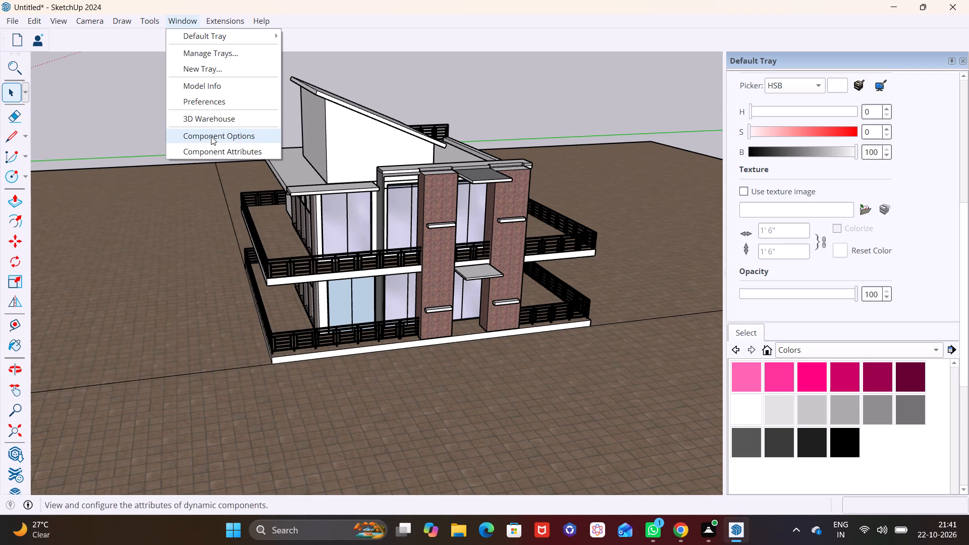
click(210, 112)
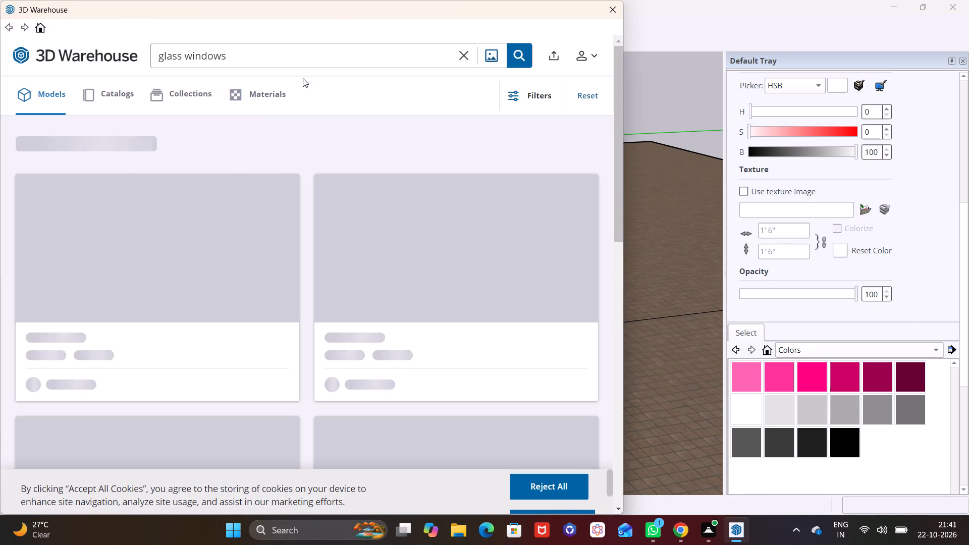
click(464, 58)
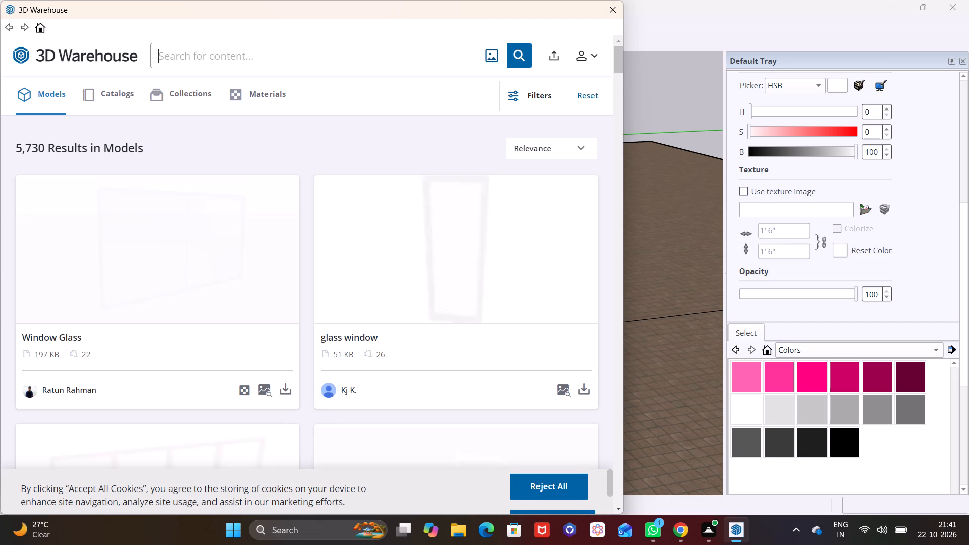
text(pl)
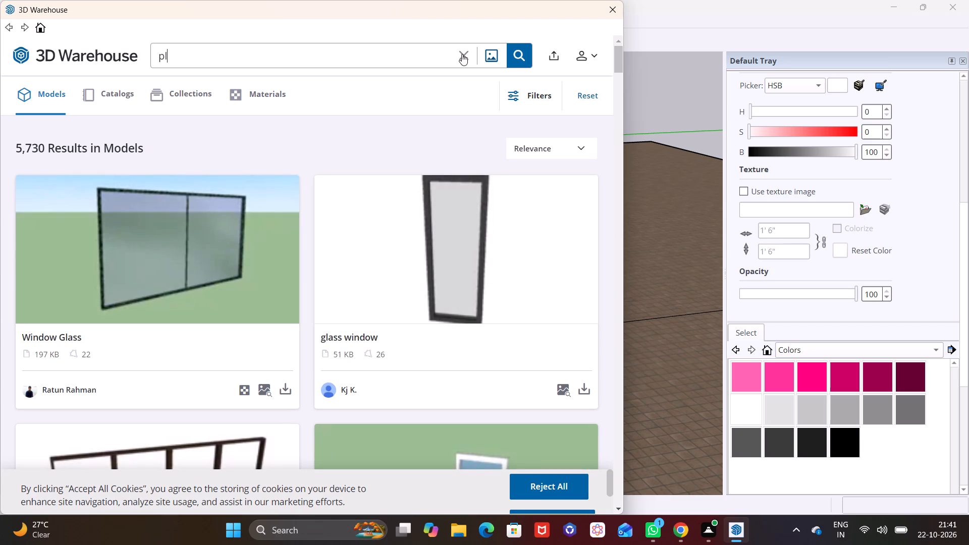
text(ants)
click(514, 49)
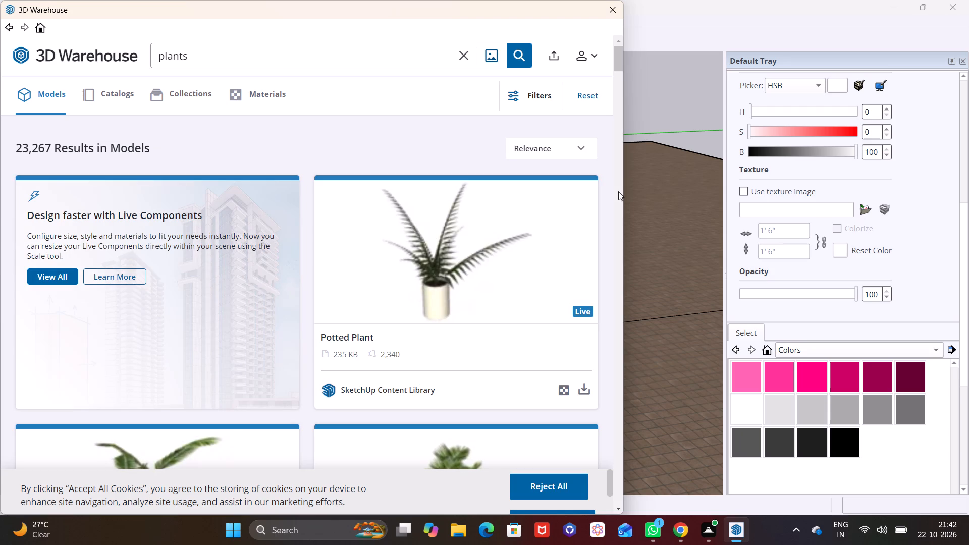
Browse the plant search results for a model suited to the ground around the house.
click(619, 509)
click(619, 509)
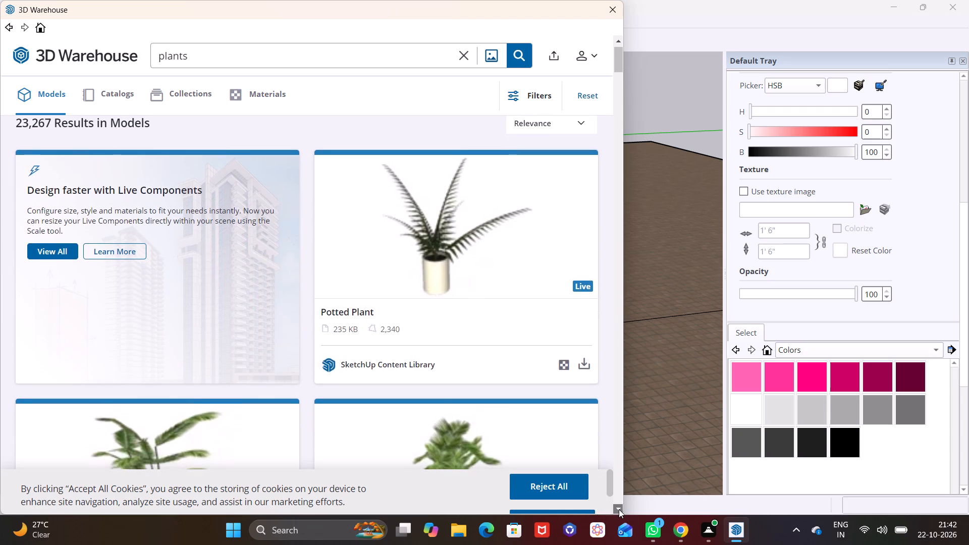
click(619, 509)
click(619, 509)
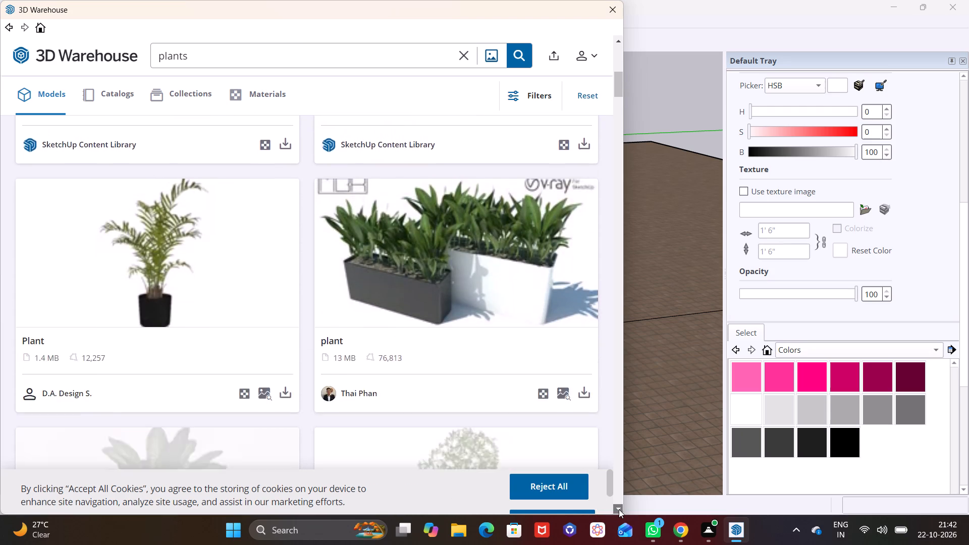
click(619, 509)
click(619, 509)
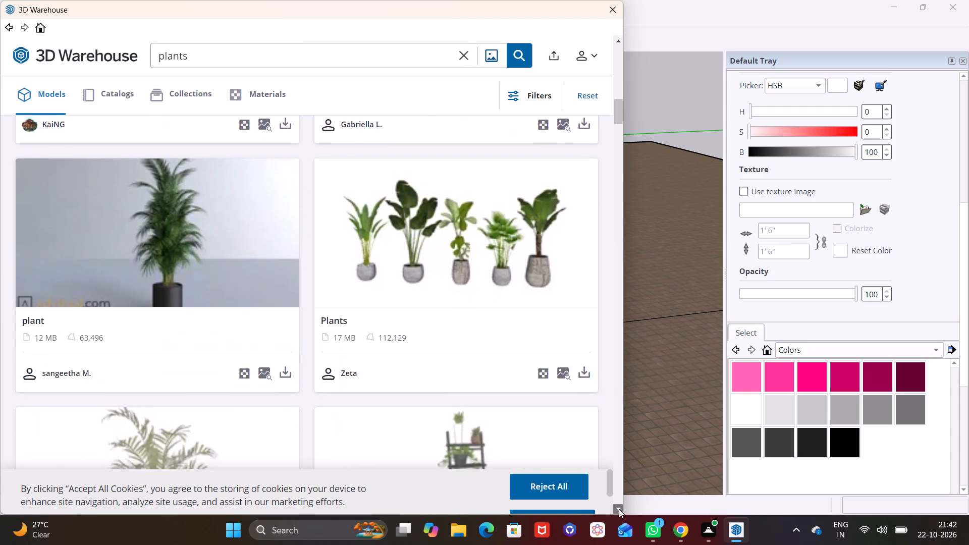
click(619, 508)
click(619, 508)
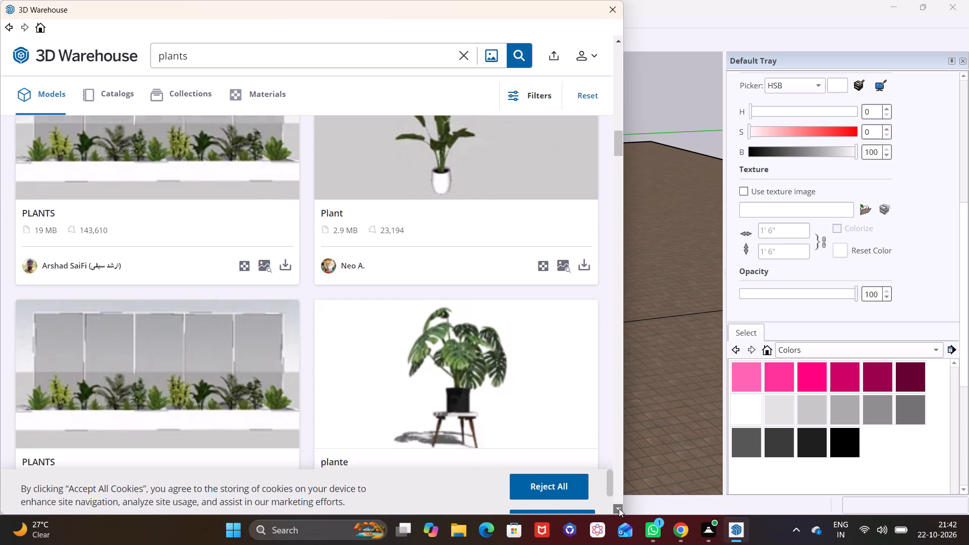
click(619, 508)
click(619, 508)
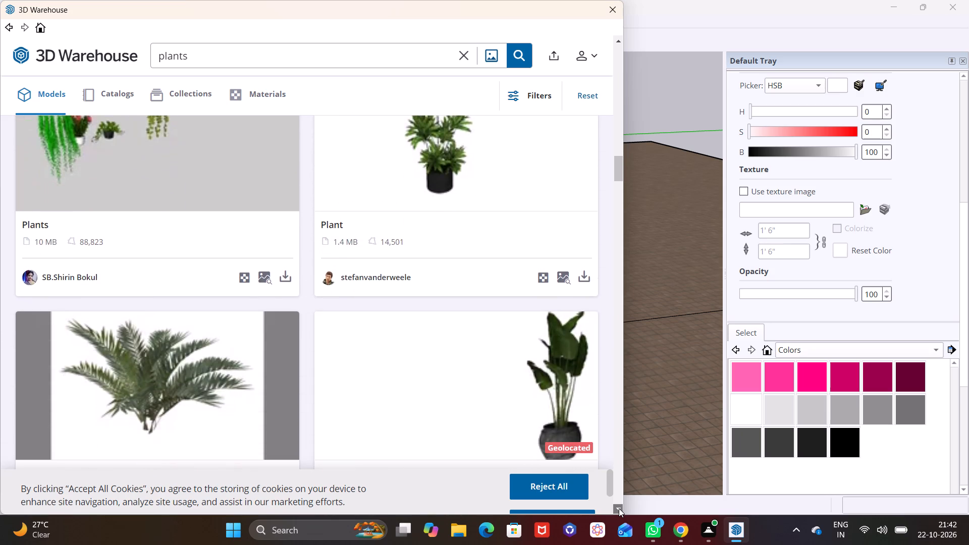
click(619, 508)
click(619, 508)
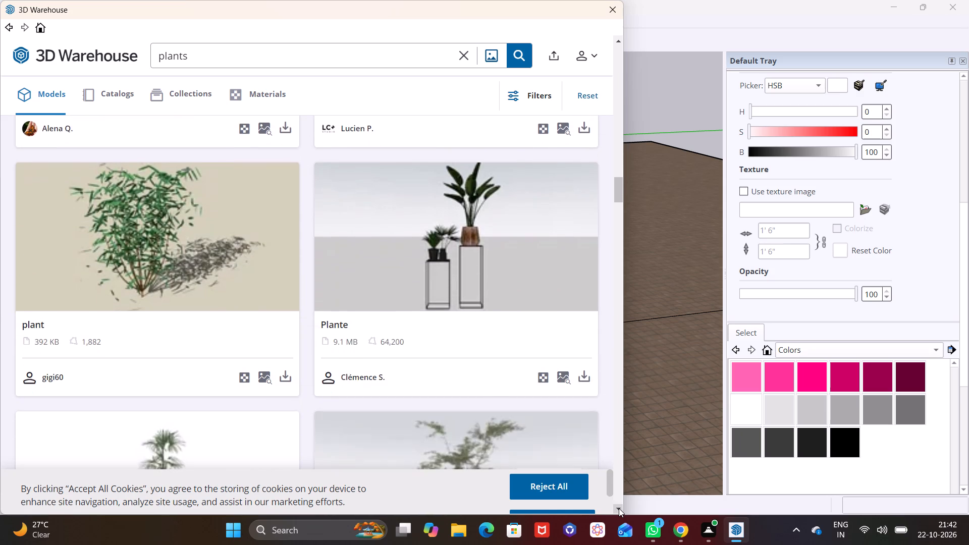
click(619, 508)
click(619, 508)
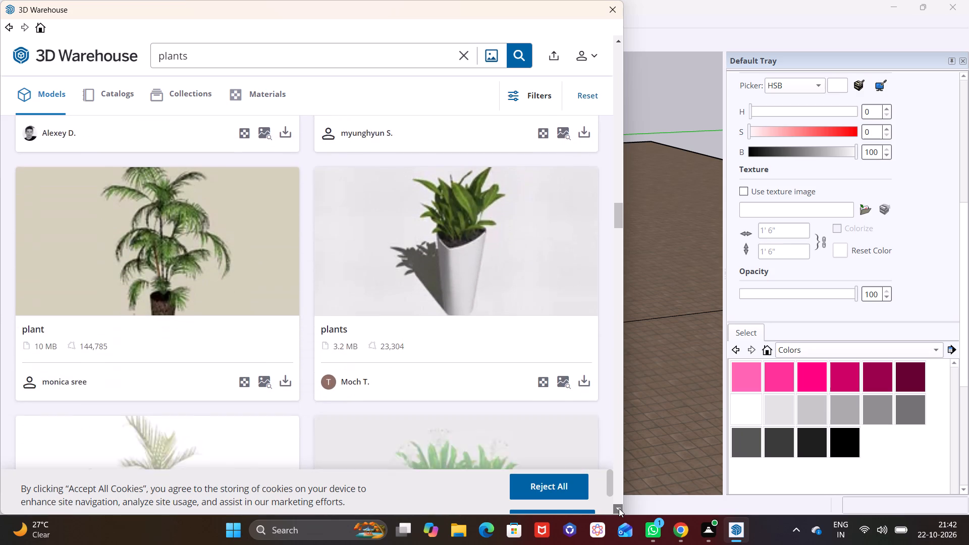
click(619, 508)
click(619, 508)
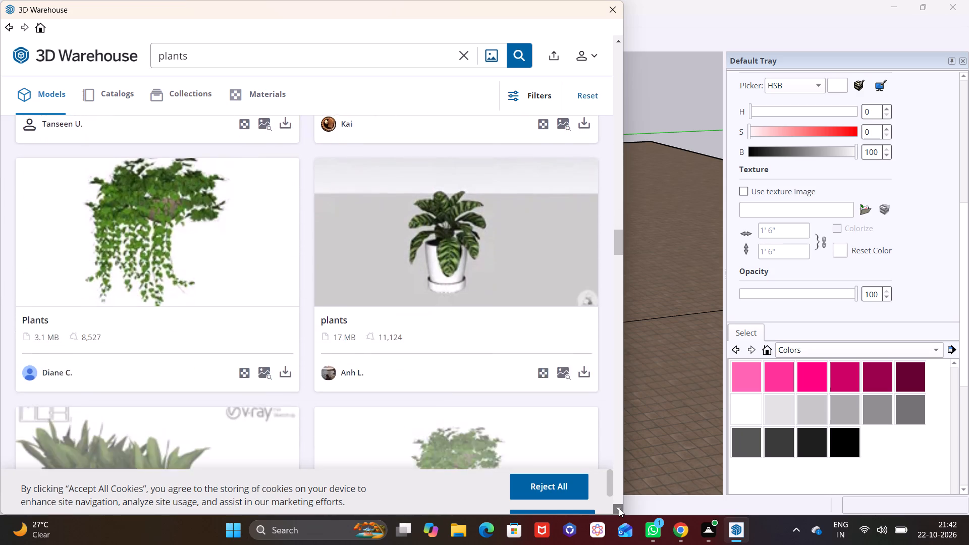
click(619, 508)
click(619, 508)
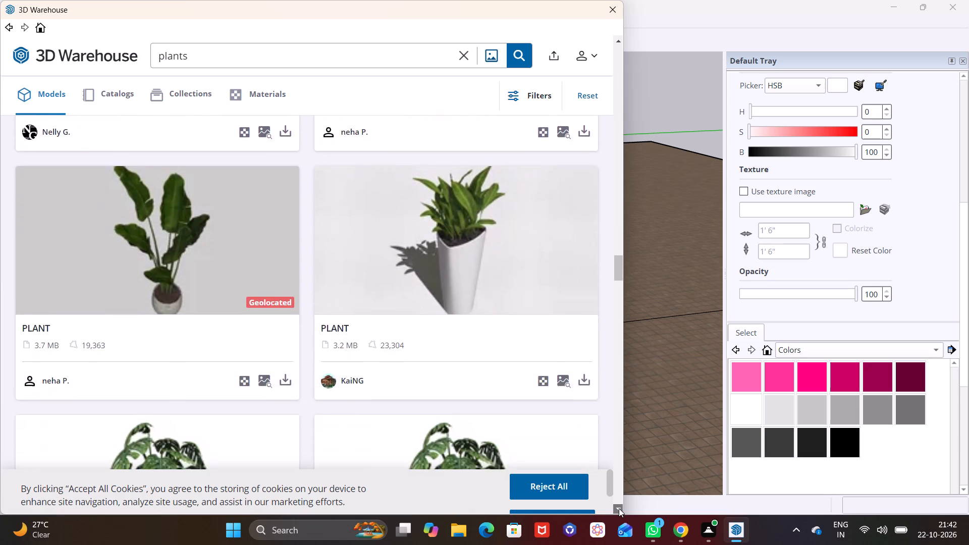
click(619, 508)
click(619, 508)
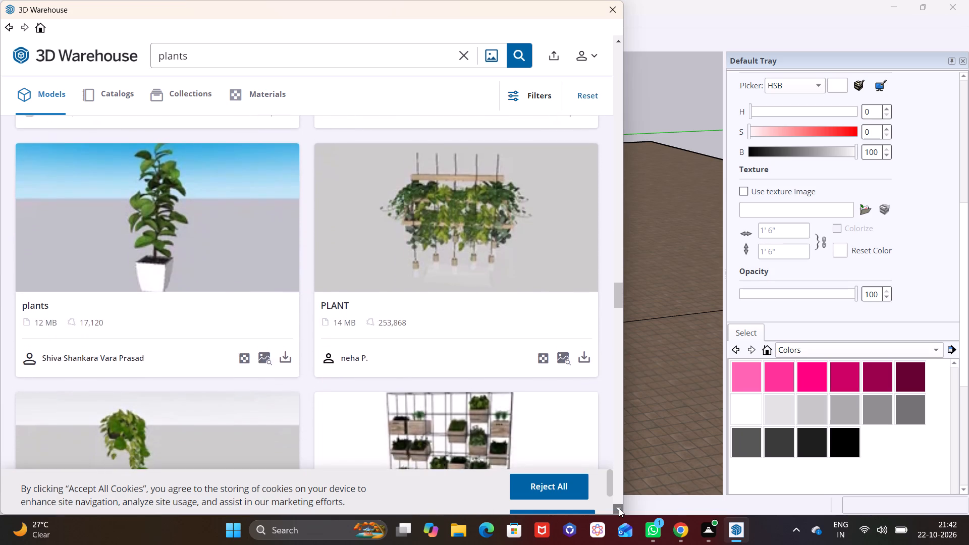
click(619, 508)
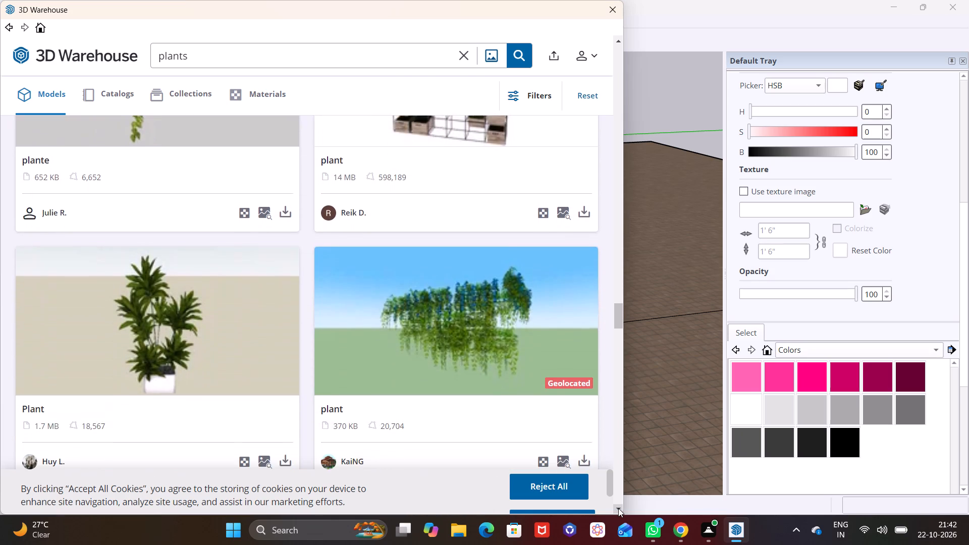
click(618, 508)
click(618, 508)
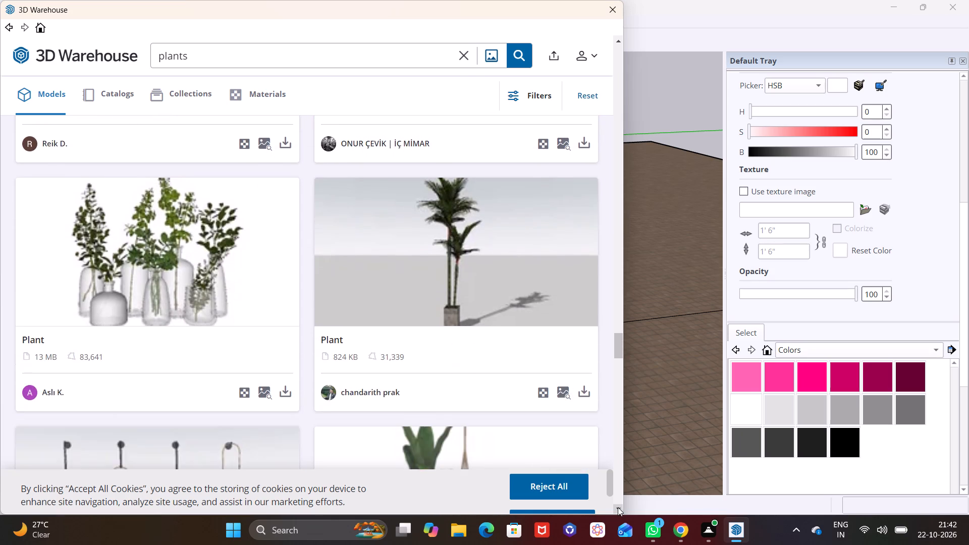
click(618, 507)
click(618, 507)
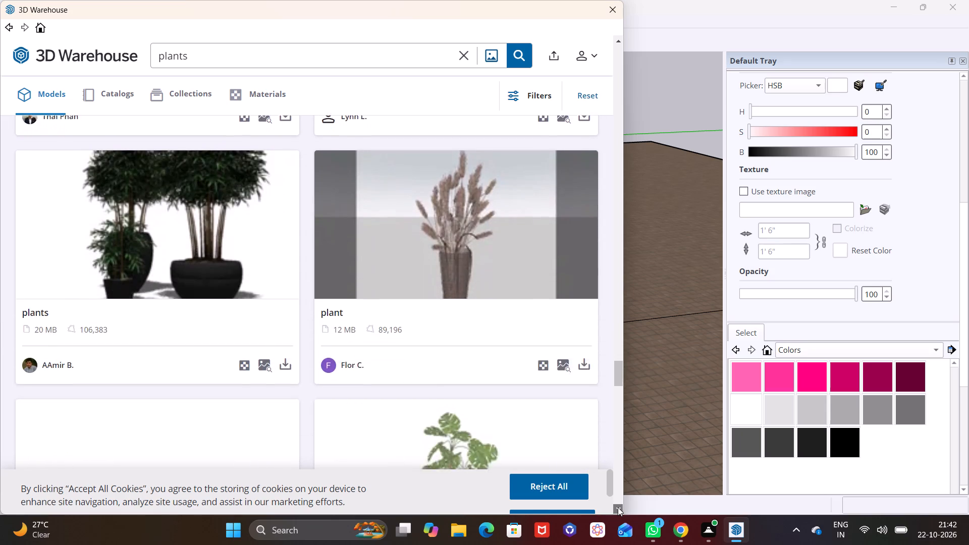
click(618, 507)
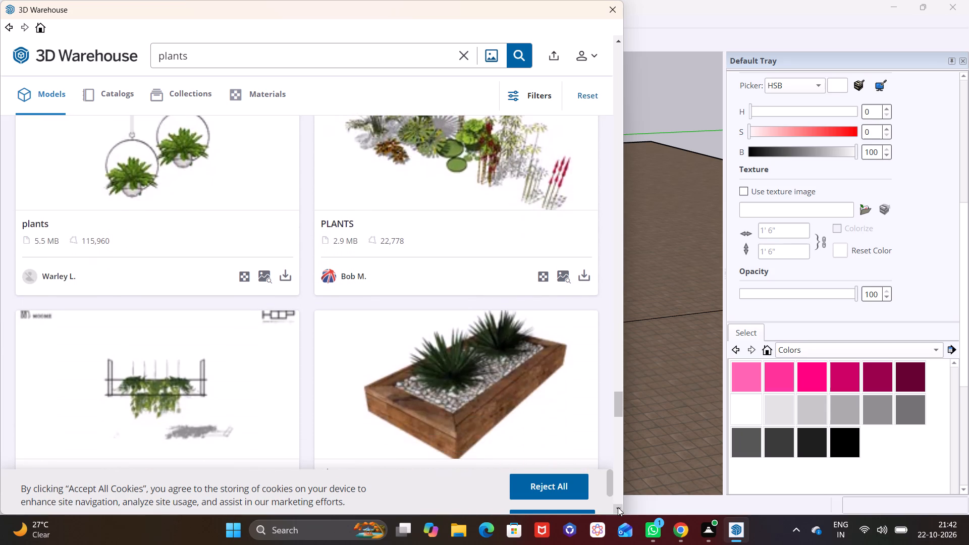
click(618, 507)
click(617, 507)
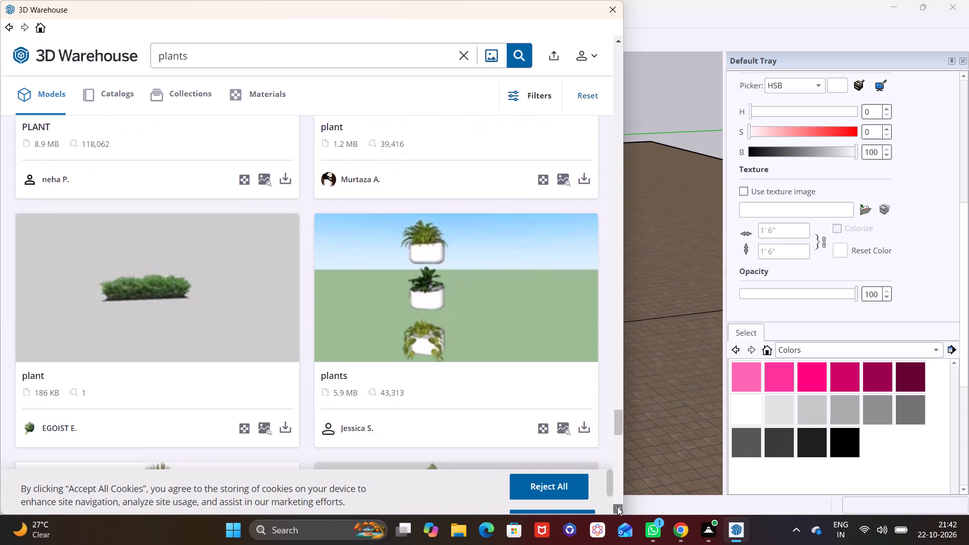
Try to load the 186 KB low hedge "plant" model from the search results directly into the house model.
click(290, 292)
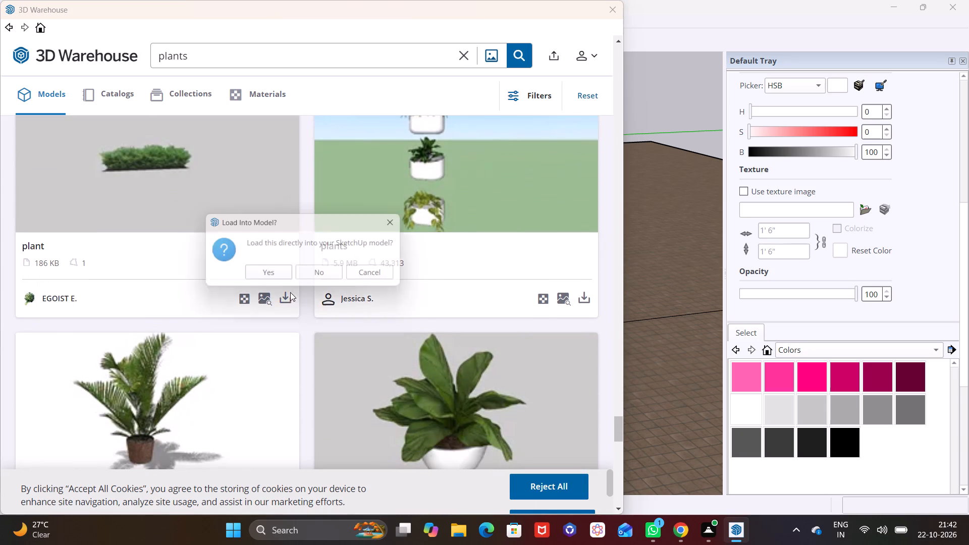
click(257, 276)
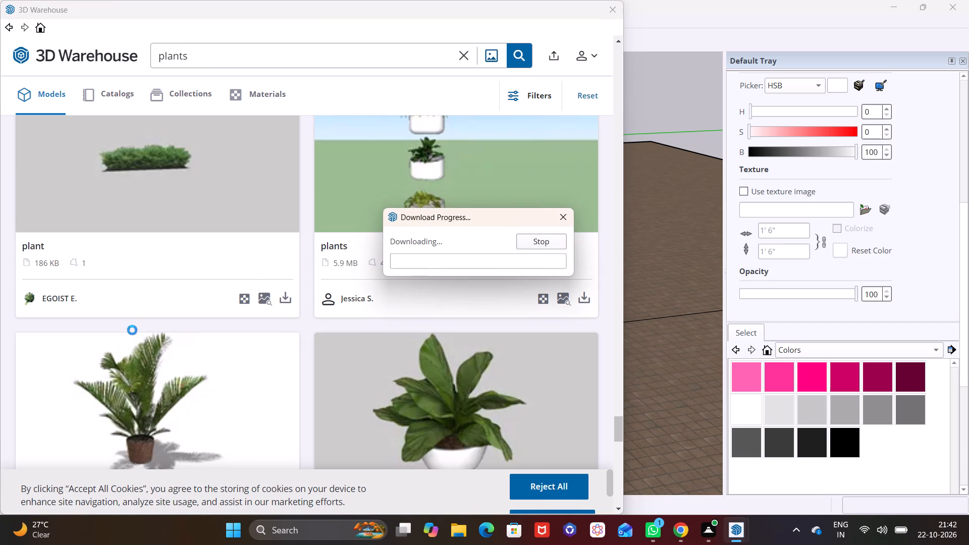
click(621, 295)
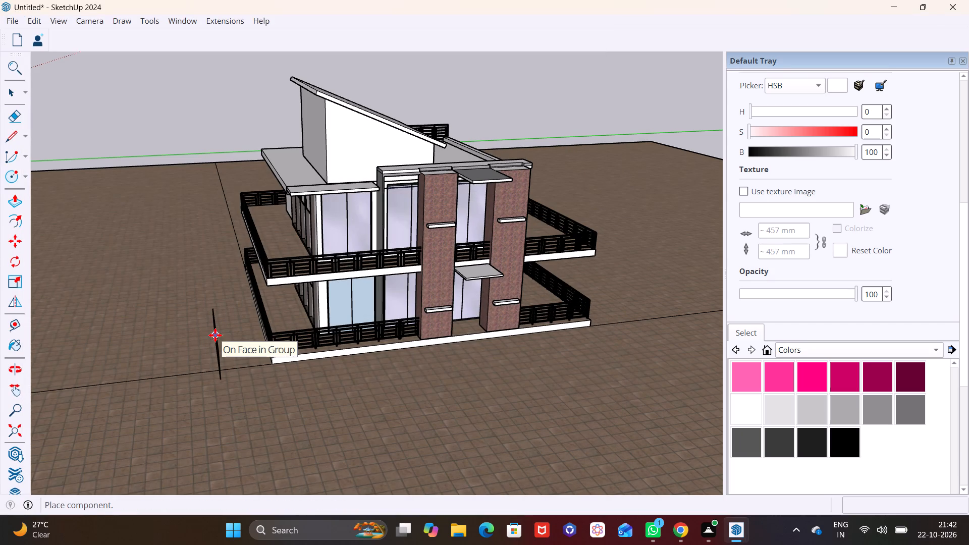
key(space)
Reopen 3D Warehouse from the house model.
click(171, 17)
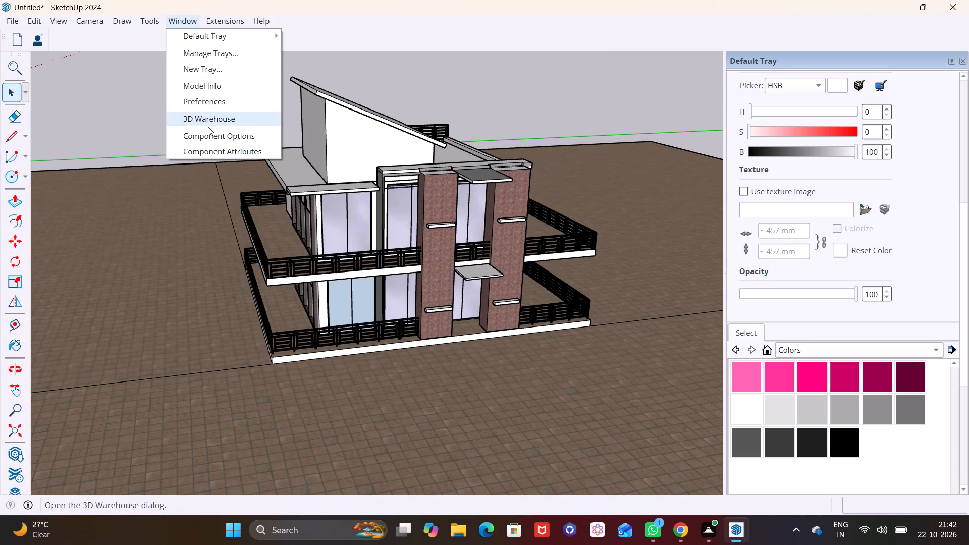
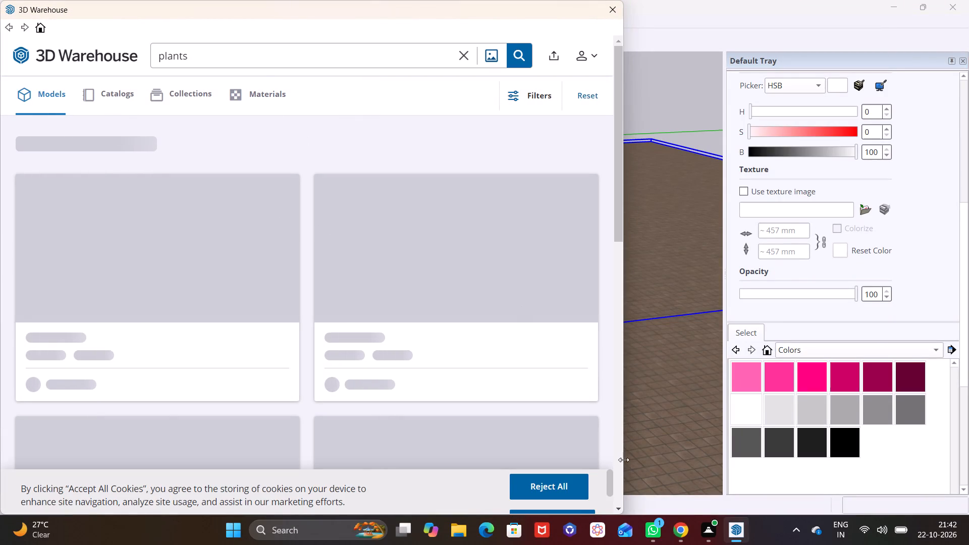
Browse the "plants" search results for a hedge or greenery model suited to the ground around the house.
click(618, 510)
click(617, 510)
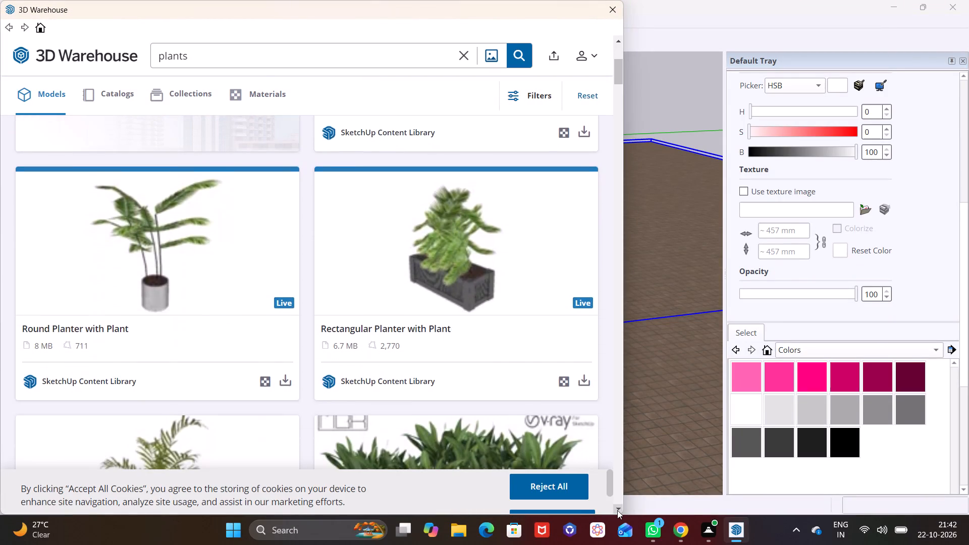
click(617, 510)
click(617, 510)
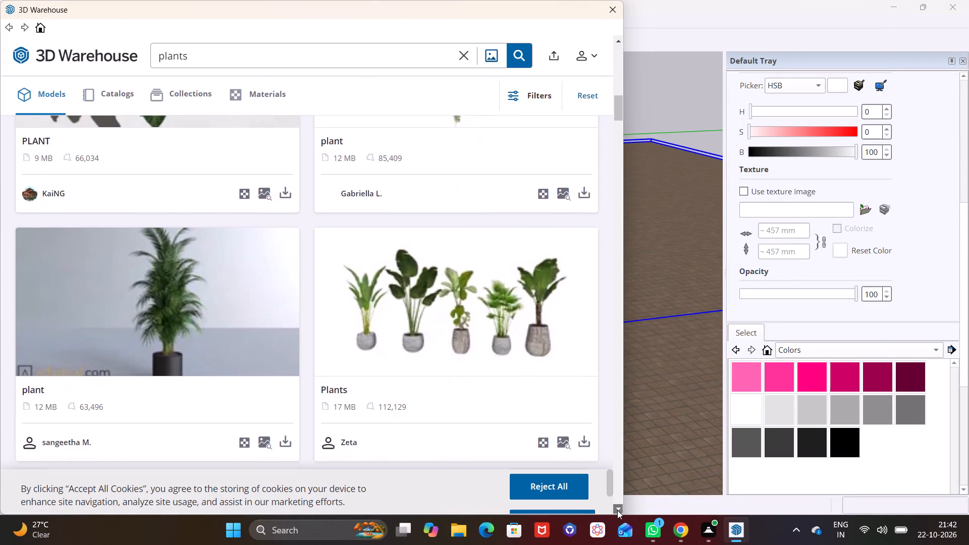
click(617, 510)
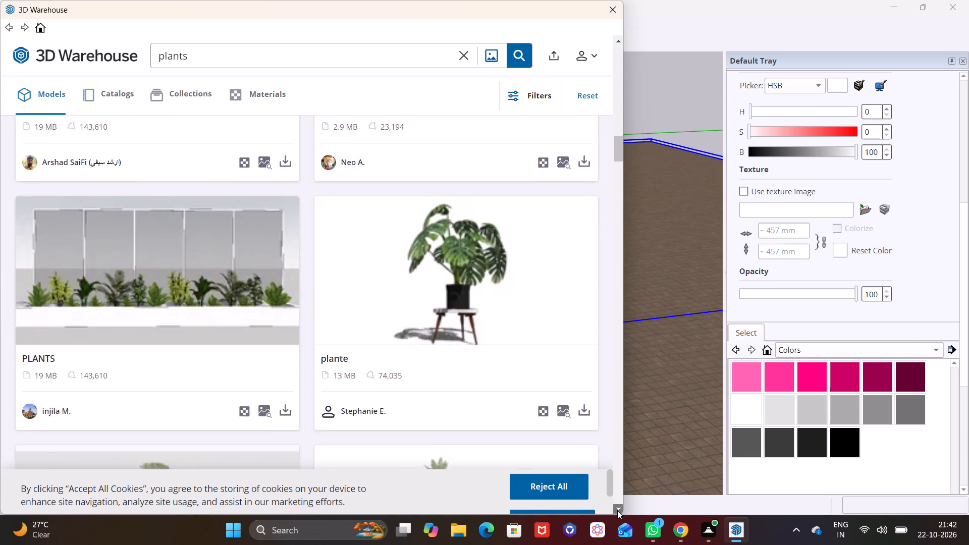
click(616, 508)
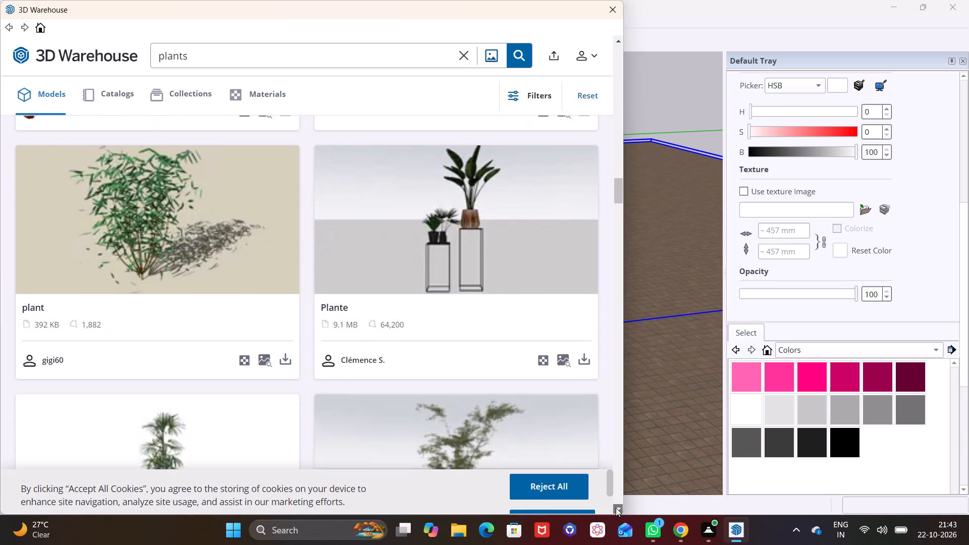
click(616, 508)
click(616, 508)
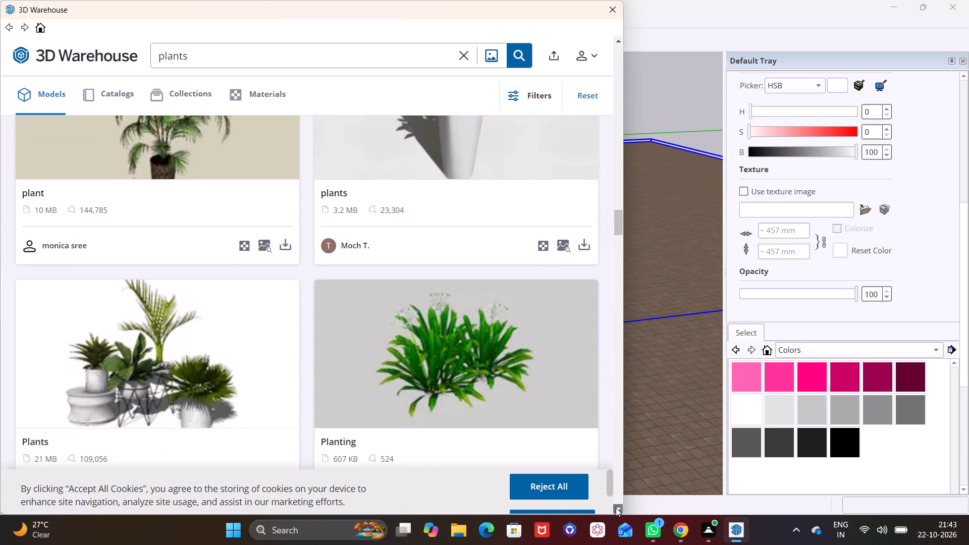
click(616, 508)
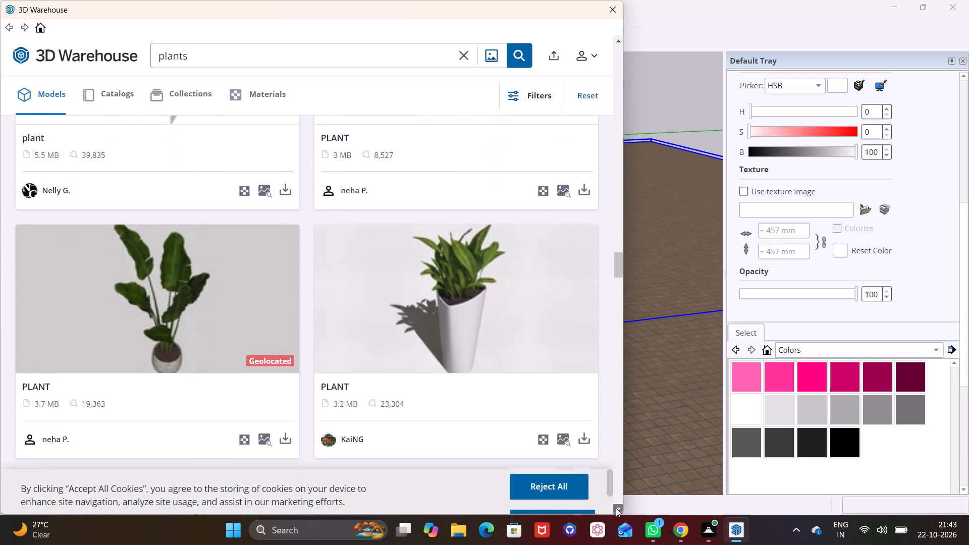
click(616, 508)
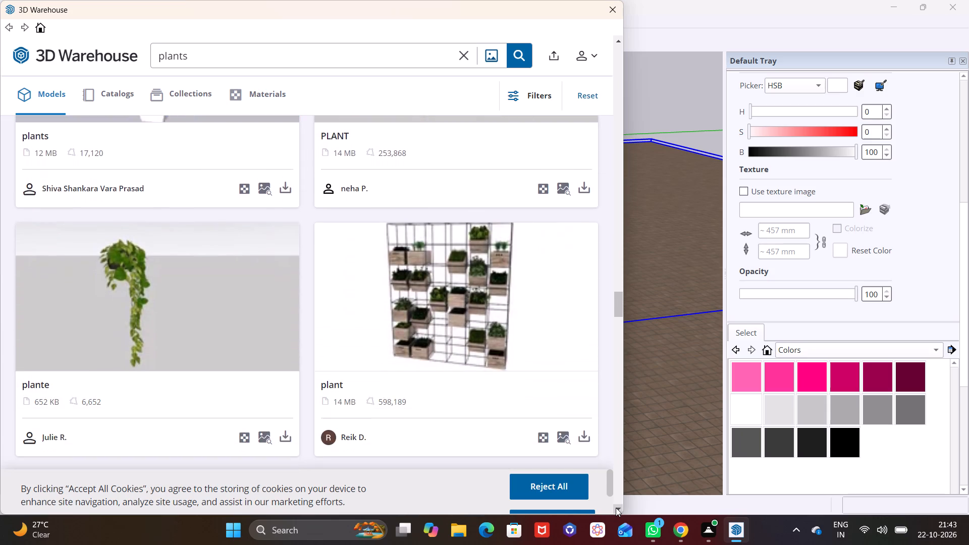
click(616, 508)
click(616, 508)
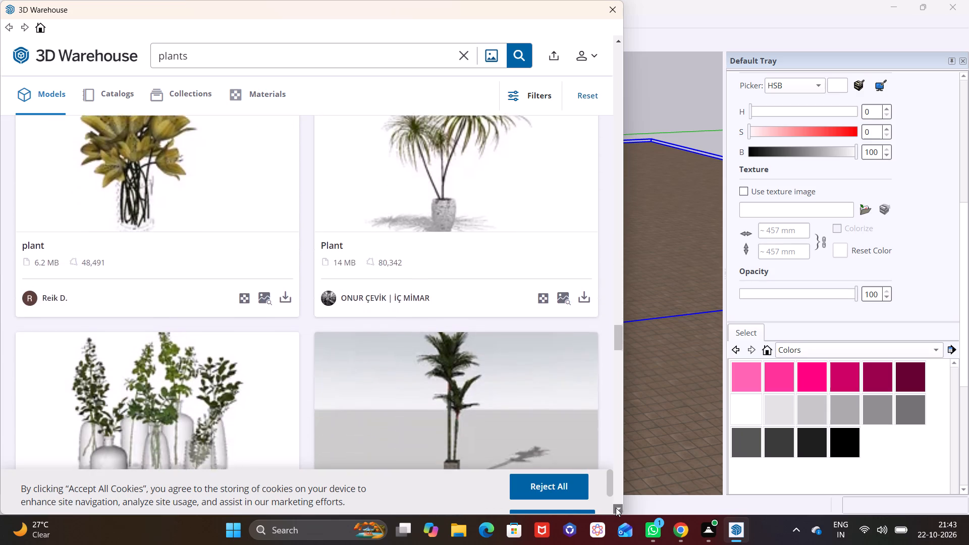
click(615, 507)
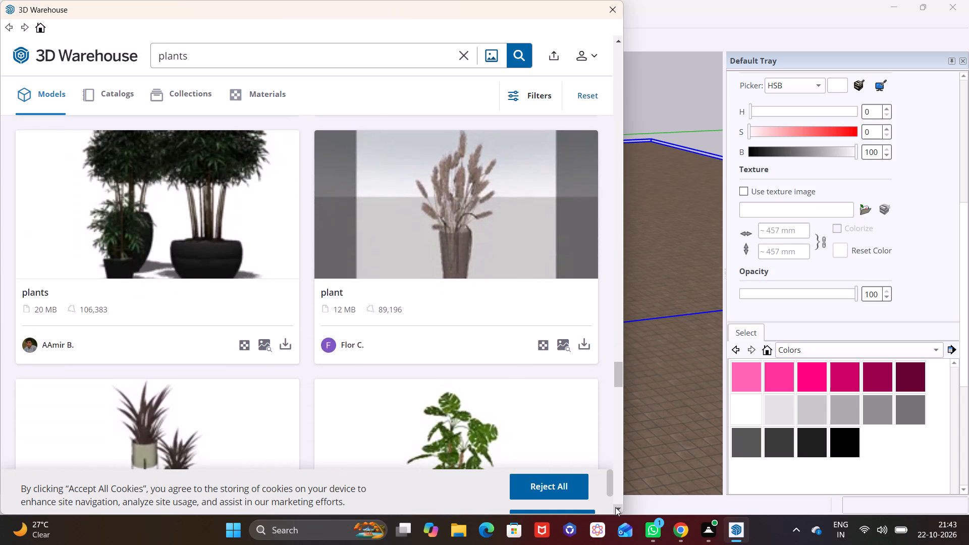
click(615, 507)
click(615, 507)
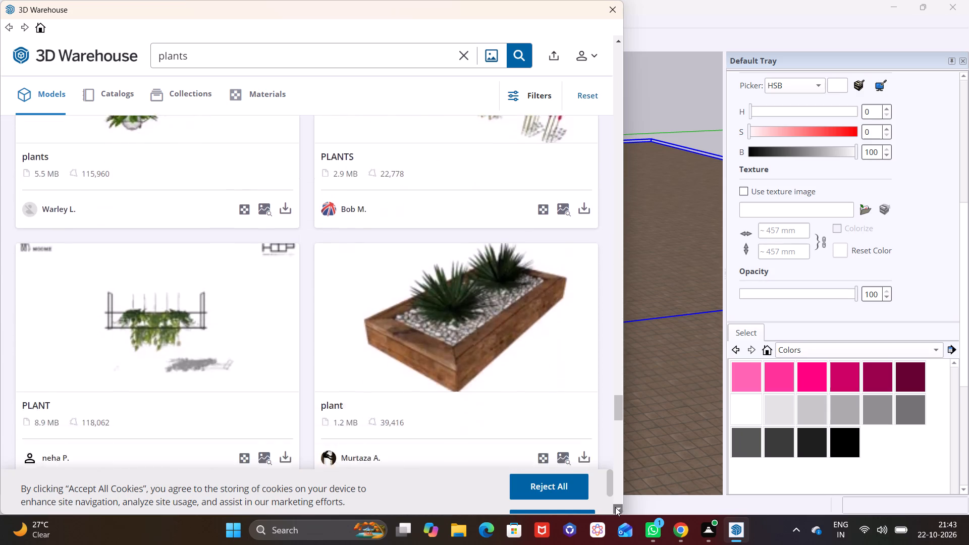
click(615, 507)
click(615, 507)
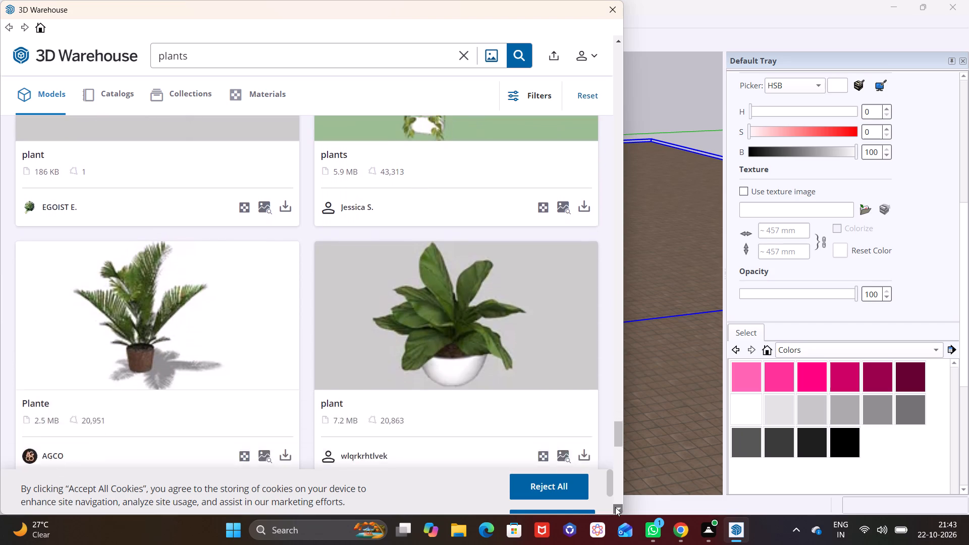
click(615, 507)
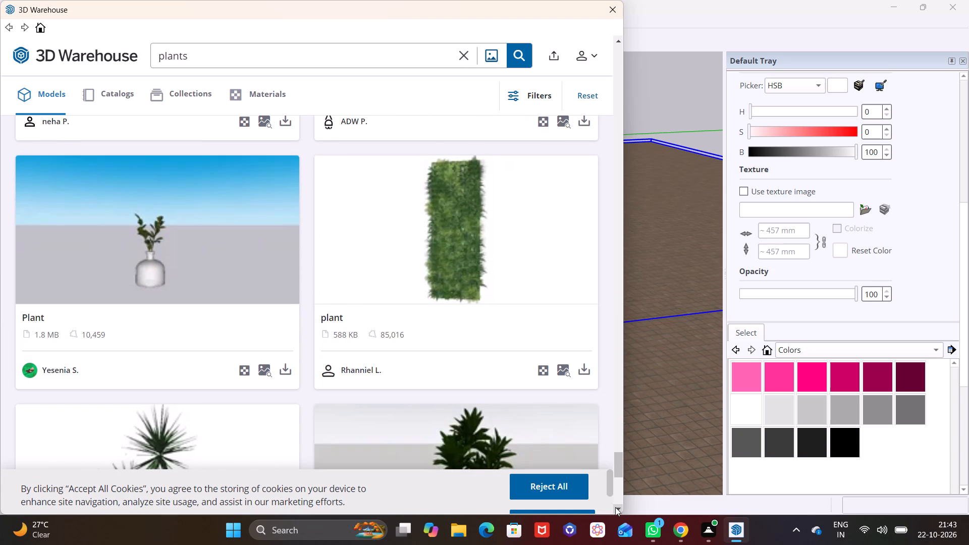
click(615, 507)
Load the 588 KB green-wall "plant" model directly into the house model and place it on the tiled ground beside the house.
click(587, 349)
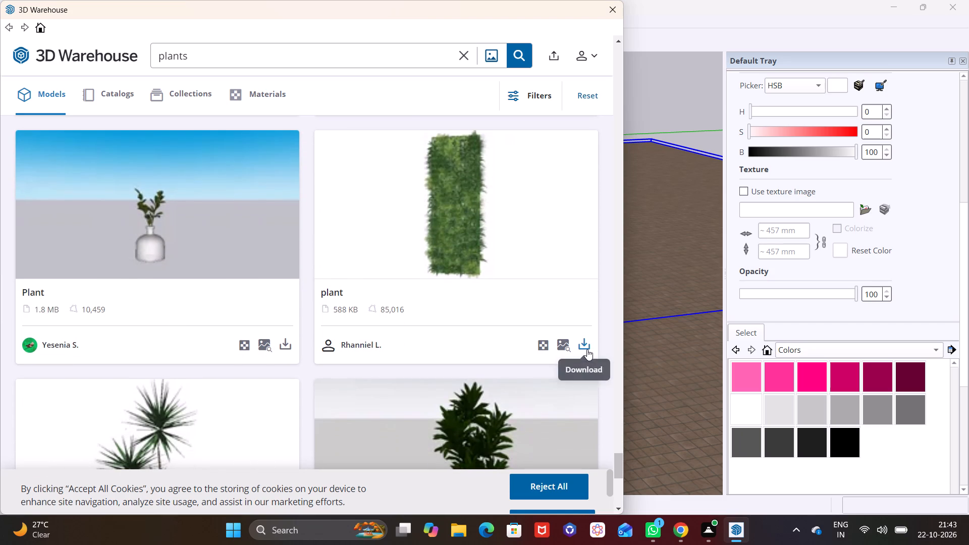
click(262, 272)
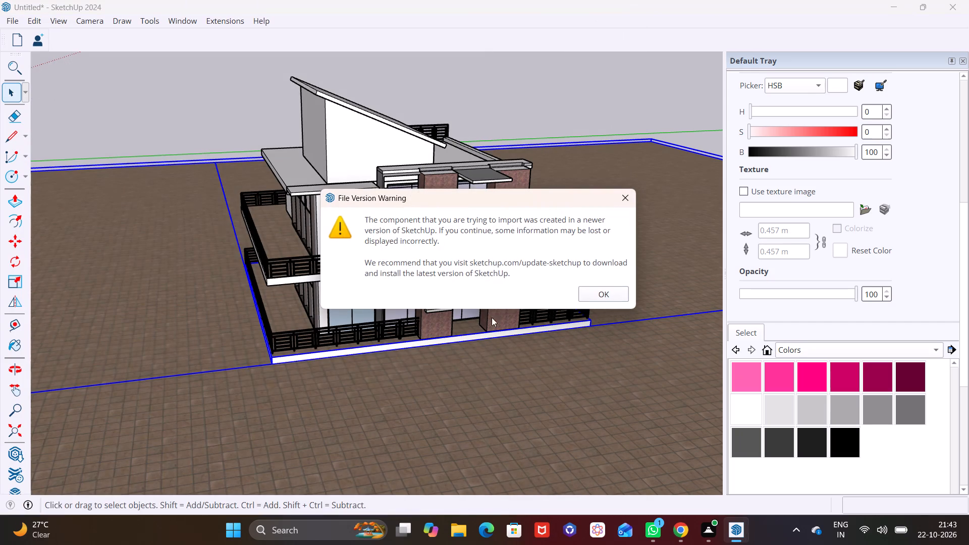
click(604, 299)
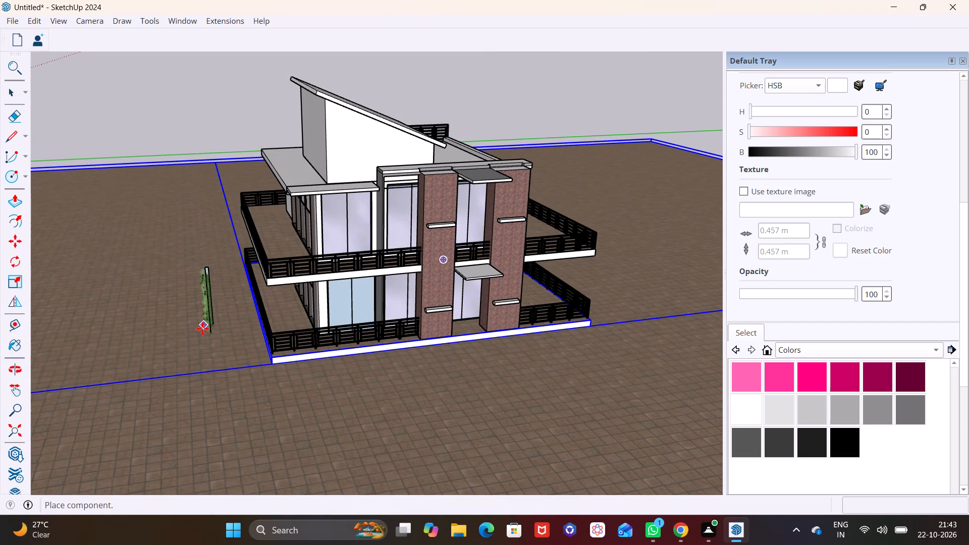
click(199, 333)
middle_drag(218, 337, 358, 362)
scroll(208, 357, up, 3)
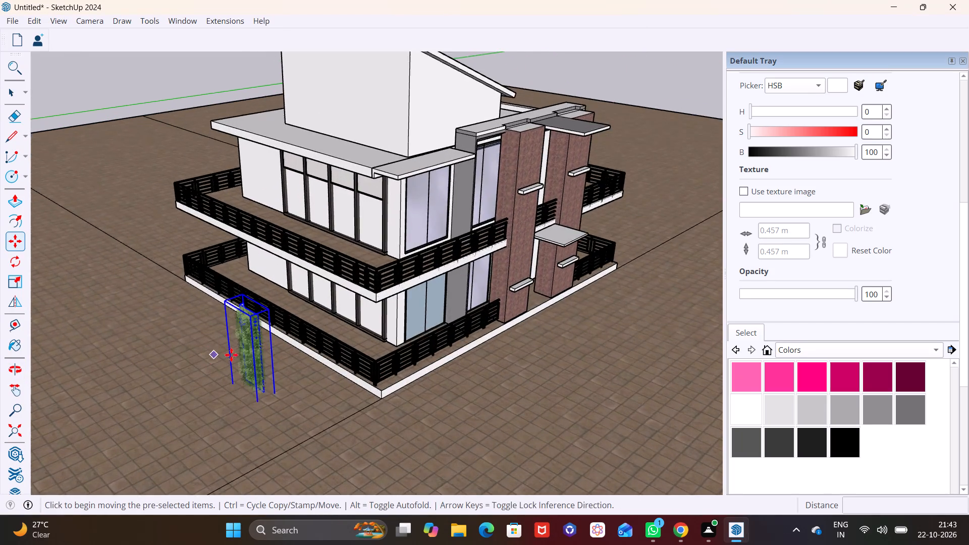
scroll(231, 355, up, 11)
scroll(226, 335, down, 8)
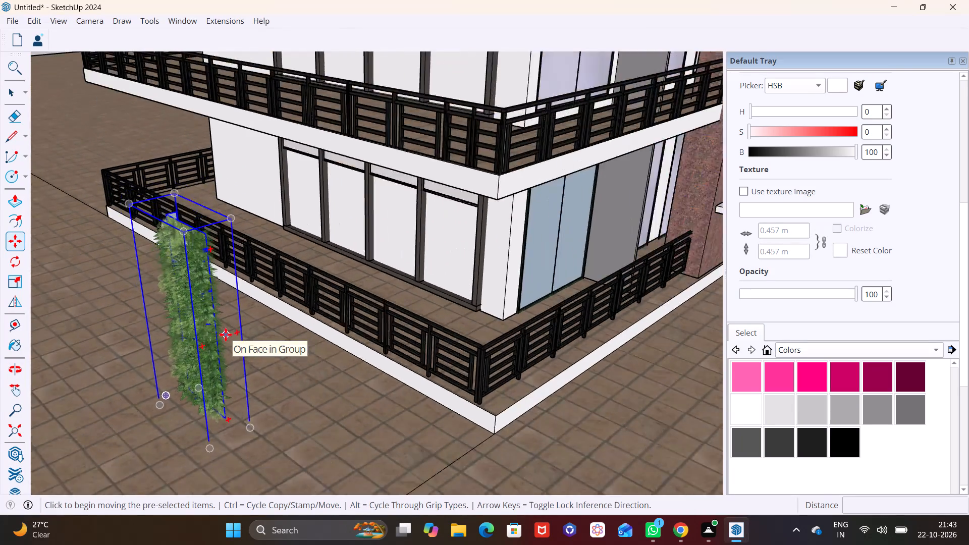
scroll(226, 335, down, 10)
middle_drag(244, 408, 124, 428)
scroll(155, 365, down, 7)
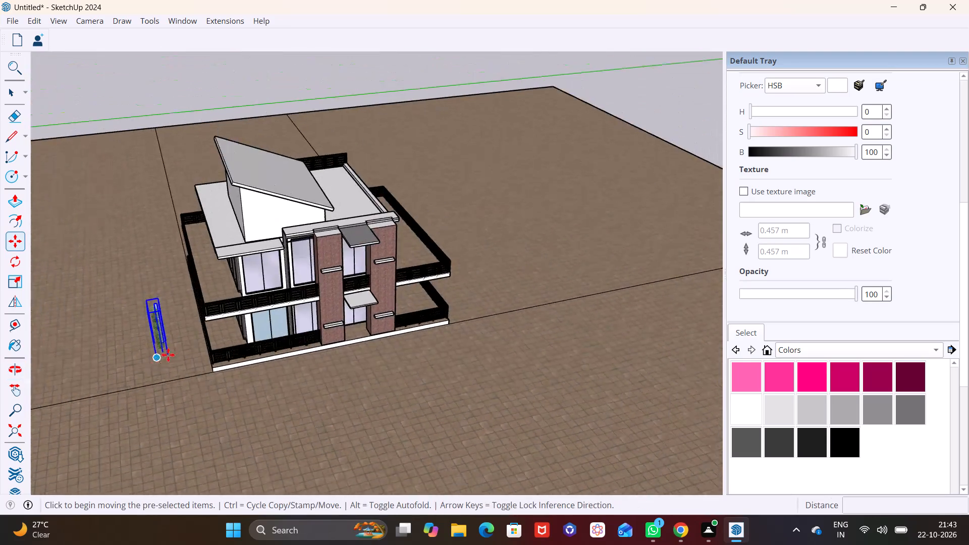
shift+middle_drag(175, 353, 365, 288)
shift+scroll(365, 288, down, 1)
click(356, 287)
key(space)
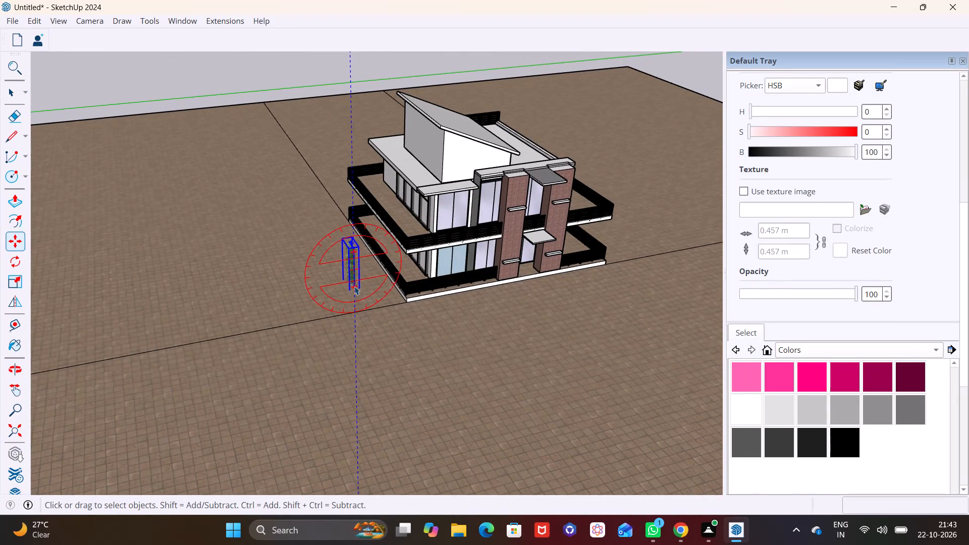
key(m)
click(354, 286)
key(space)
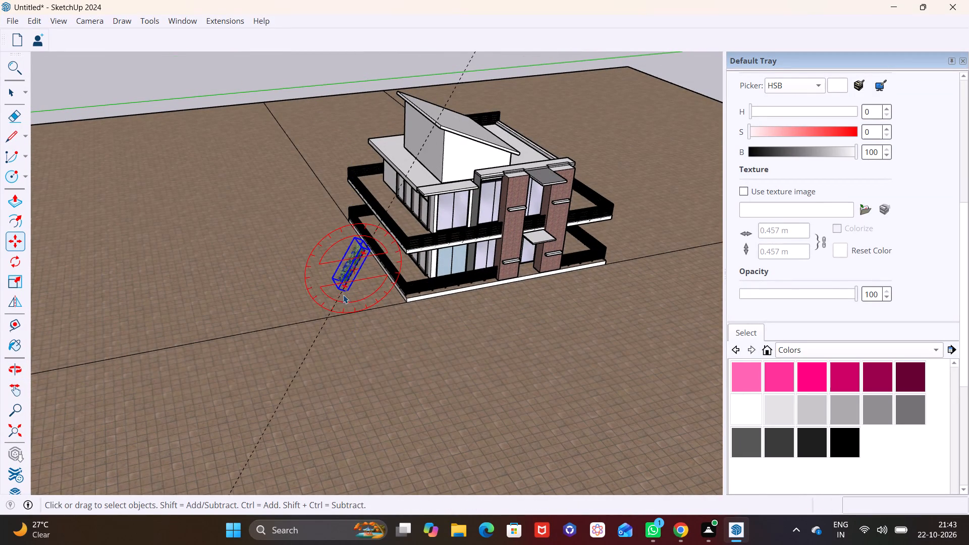
Move the upright plant panel about 32' 3" away from the side of the house onto the open ground.
click(354, 280)
key(m)
click(346, 272)
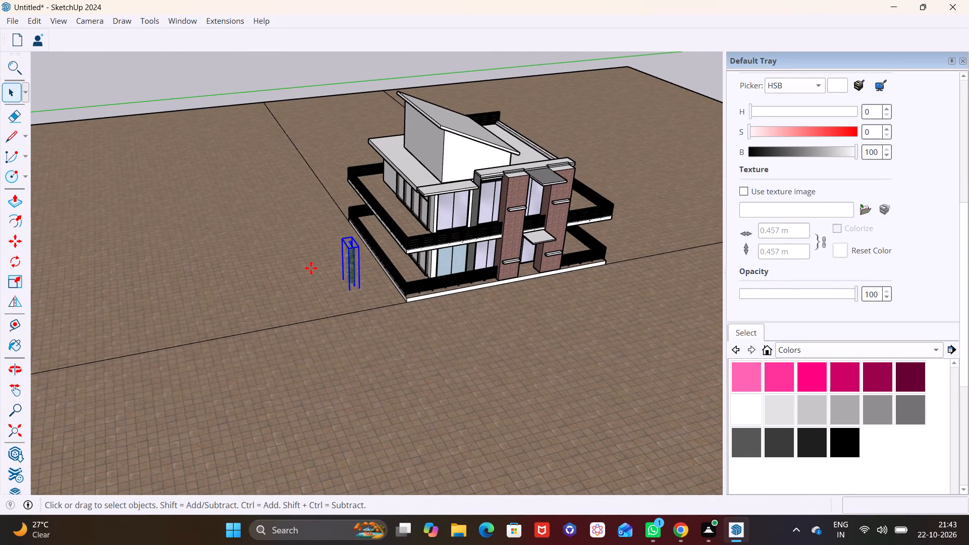
click(199, 269)
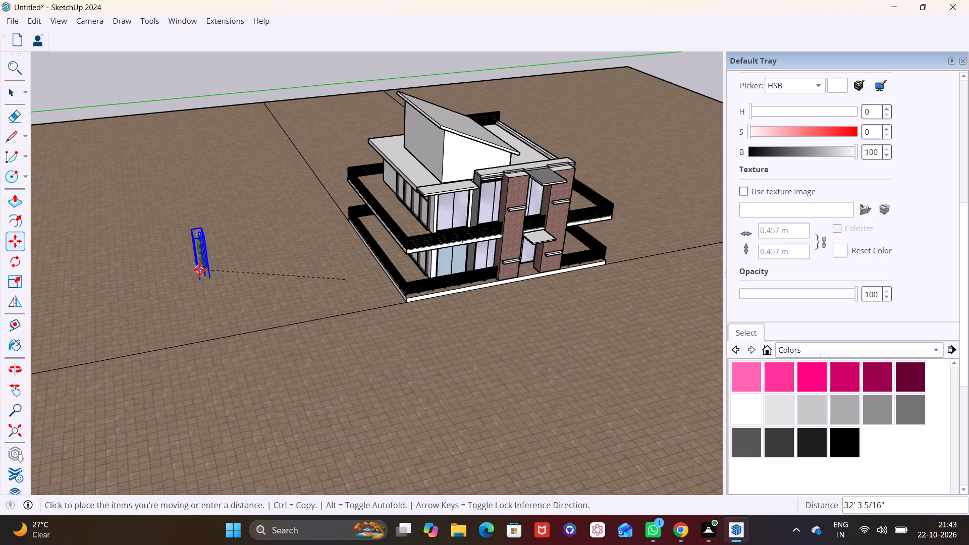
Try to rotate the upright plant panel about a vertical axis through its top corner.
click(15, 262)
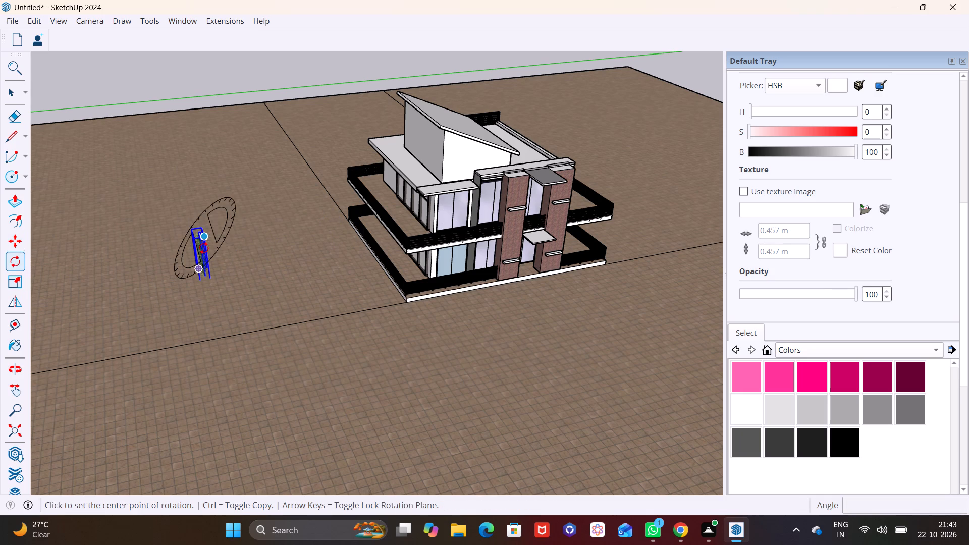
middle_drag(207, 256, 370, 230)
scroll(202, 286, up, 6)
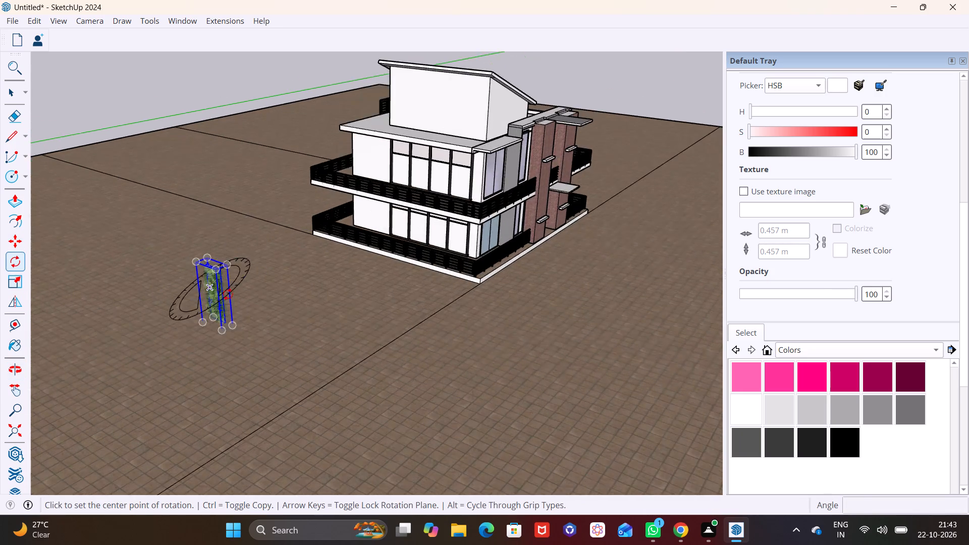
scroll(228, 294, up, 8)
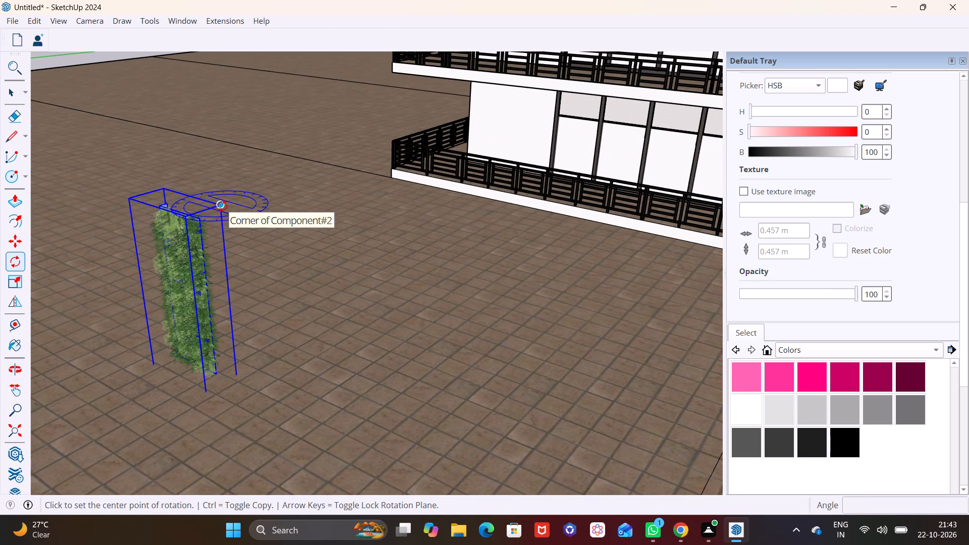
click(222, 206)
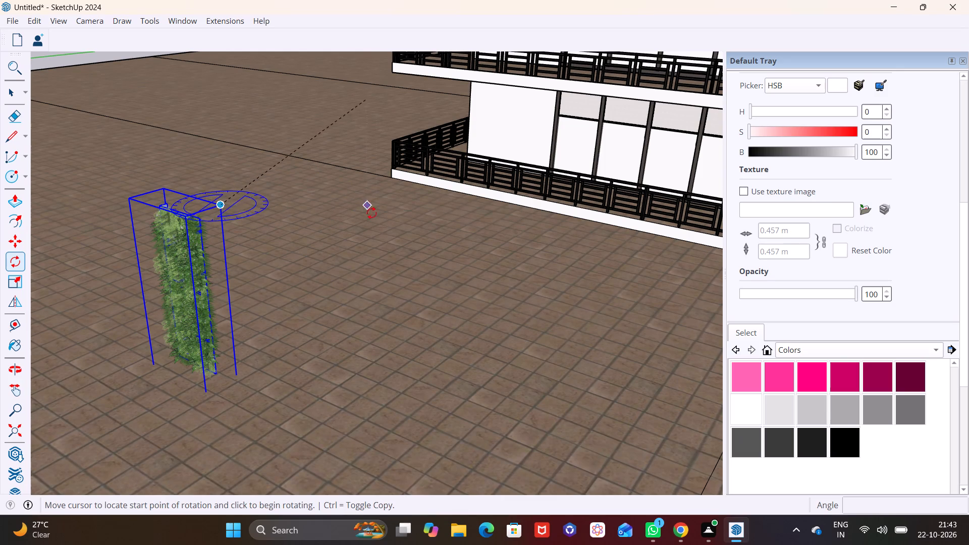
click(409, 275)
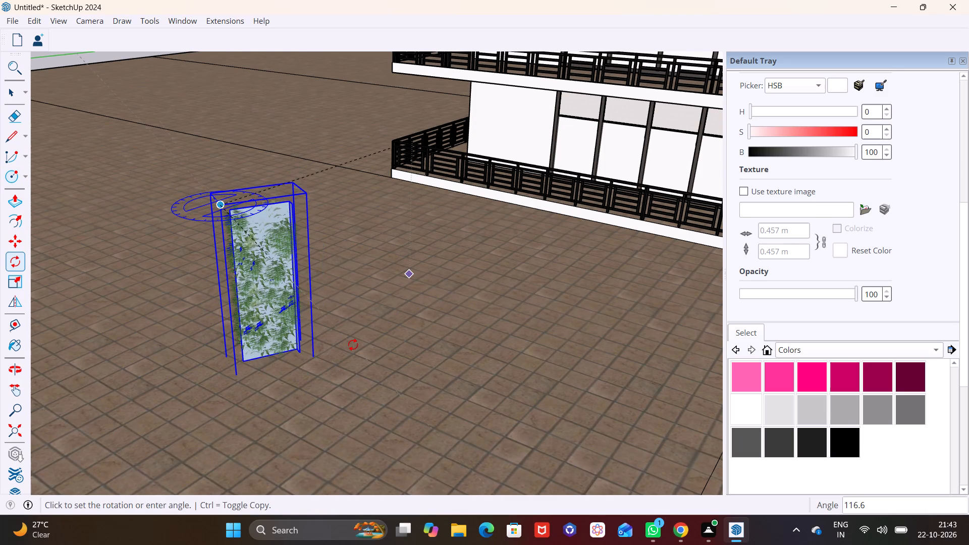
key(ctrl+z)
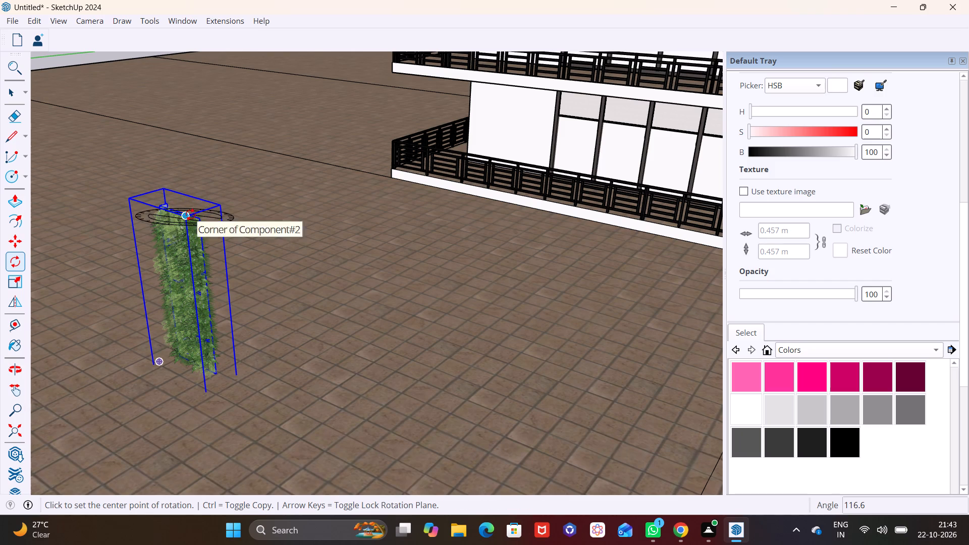
Rotate the plant panel 90° about the green axis at its top corner, laying it lengthwise like a hedge.
middle_drag(190, 214, 354, 182)
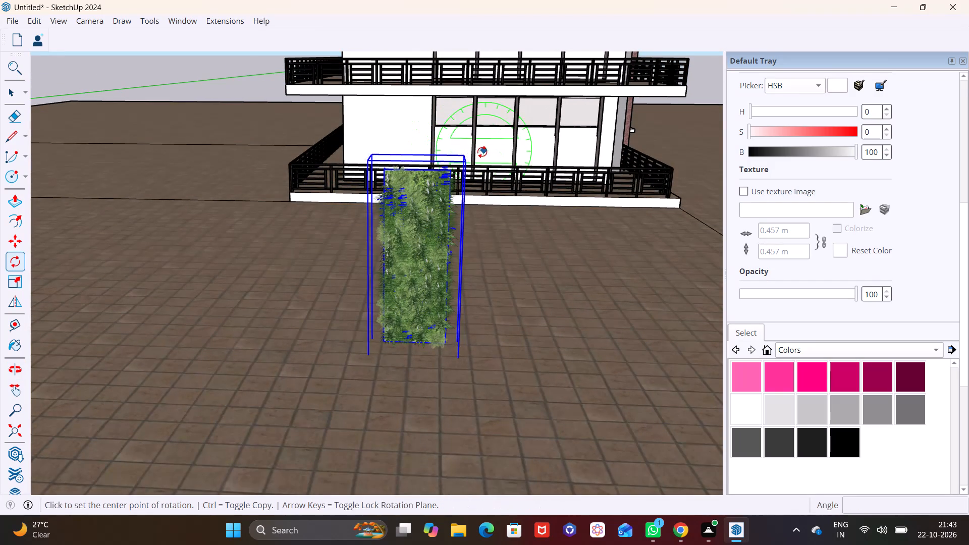
click(467, 160)
click(557, 160)
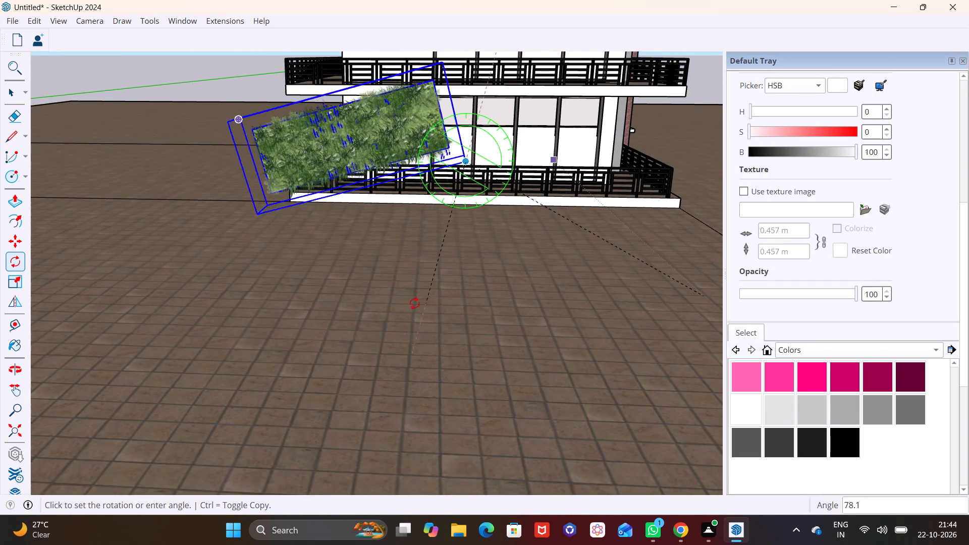
click(382, 308)
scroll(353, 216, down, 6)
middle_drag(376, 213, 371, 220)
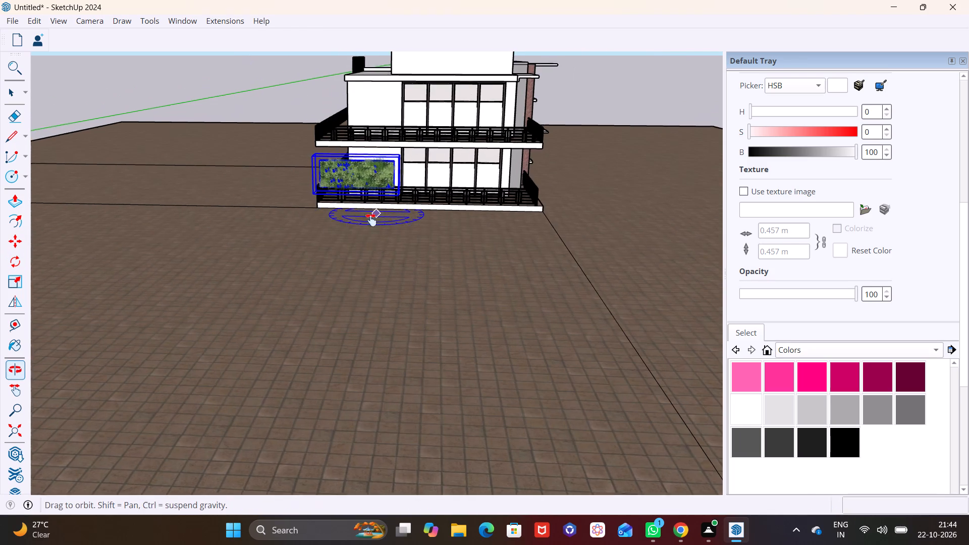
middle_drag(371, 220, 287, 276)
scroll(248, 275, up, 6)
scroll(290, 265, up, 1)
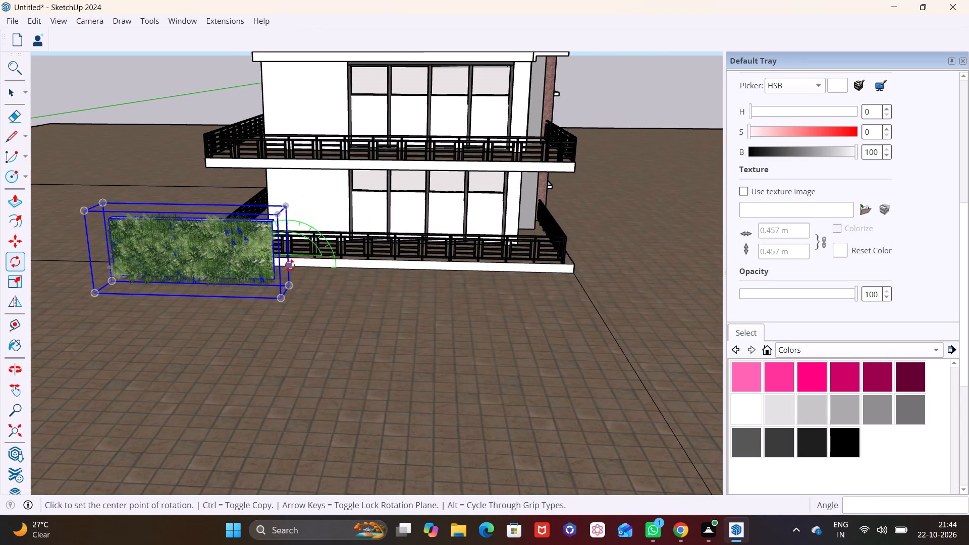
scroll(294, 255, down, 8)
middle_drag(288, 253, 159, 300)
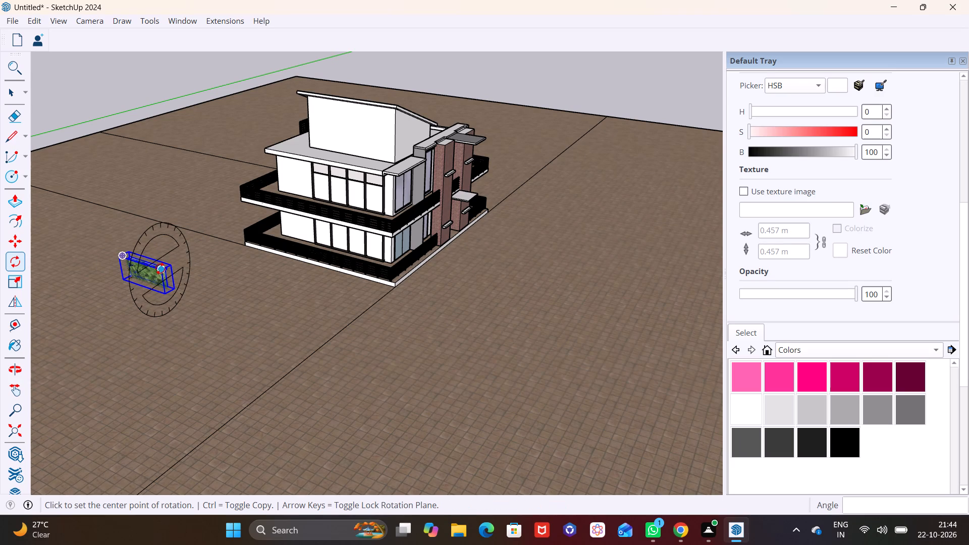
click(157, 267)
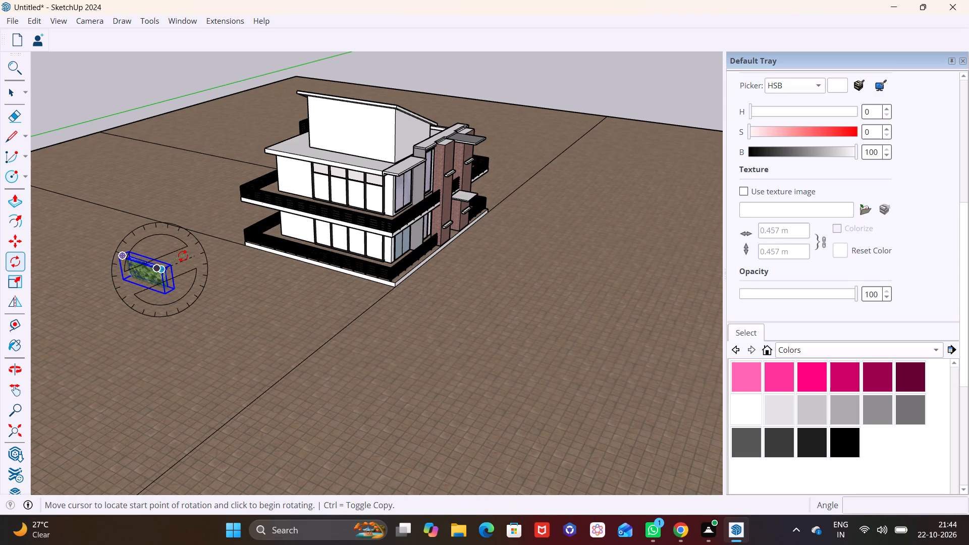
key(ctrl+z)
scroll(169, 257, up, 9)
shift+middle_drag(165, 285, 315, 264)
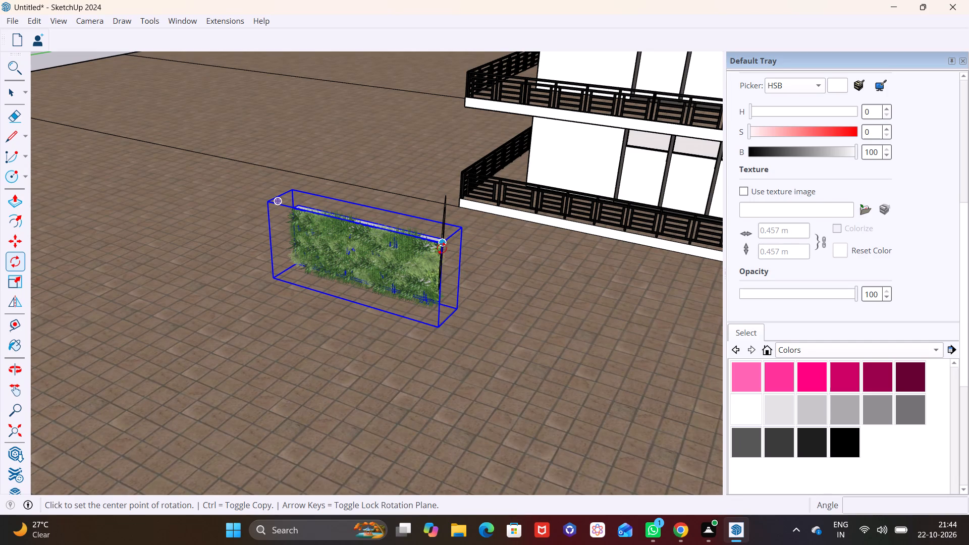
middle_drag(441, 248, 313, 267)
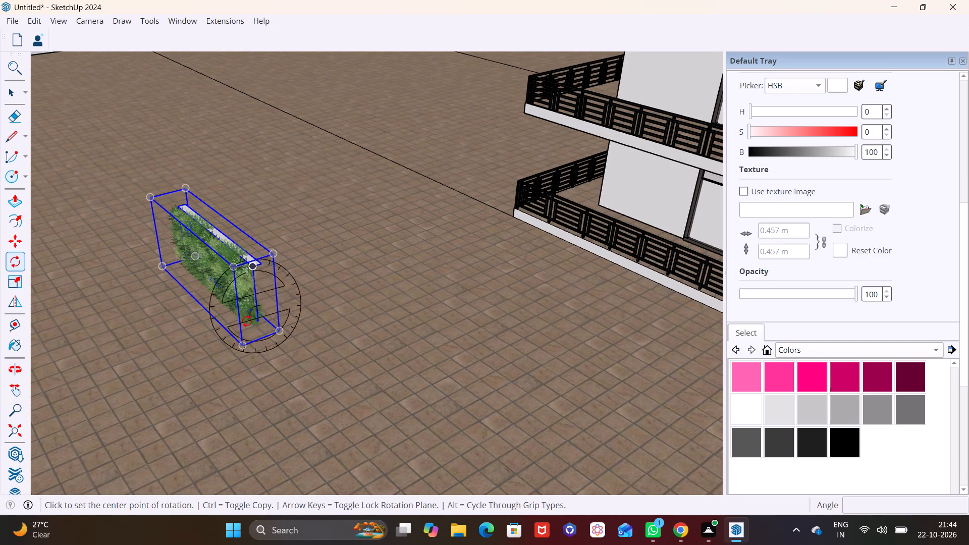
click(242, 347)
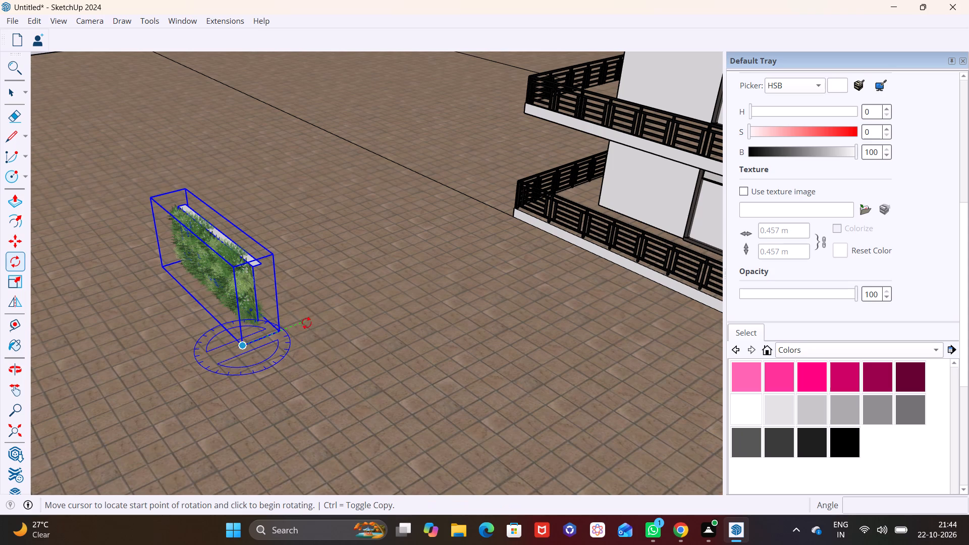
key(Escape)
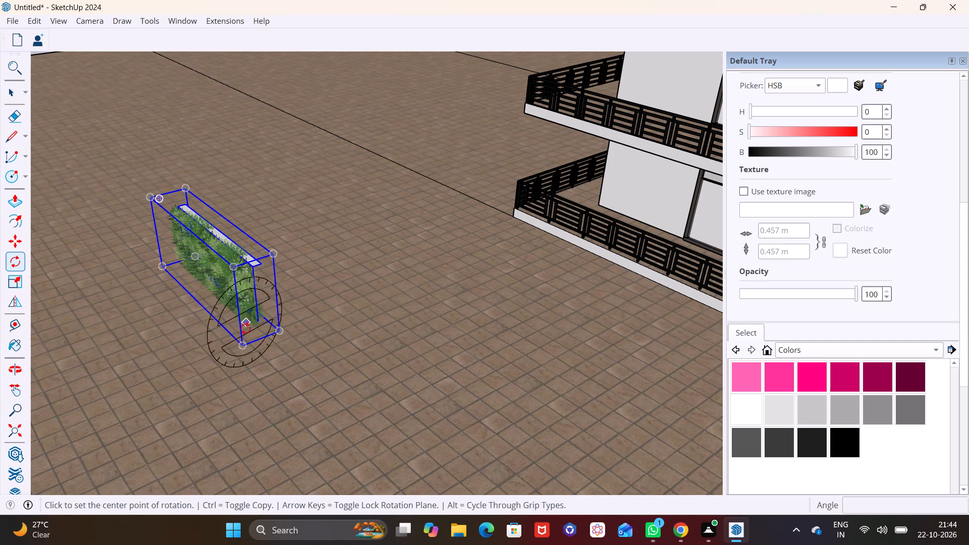
Rotate the upright plant panel by 97.4° so its length runs roughly perpendicular to the windowed balcony side of the house.
middle_drag(277, 332, 336, 317)
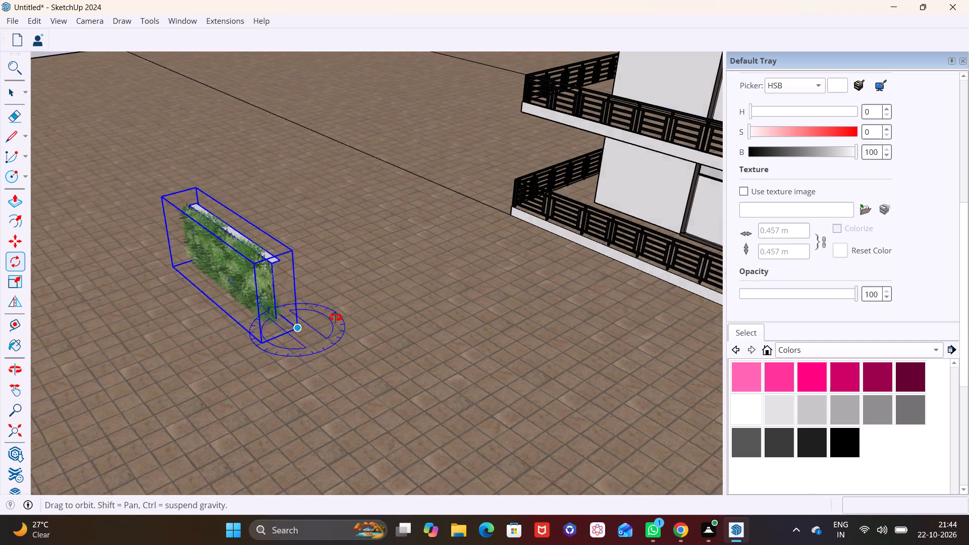
middle_drag(336, 317, 488, 263)
scroll(439, 249, down, 3)
shift+middle_drag(412, 263, 176, 342)
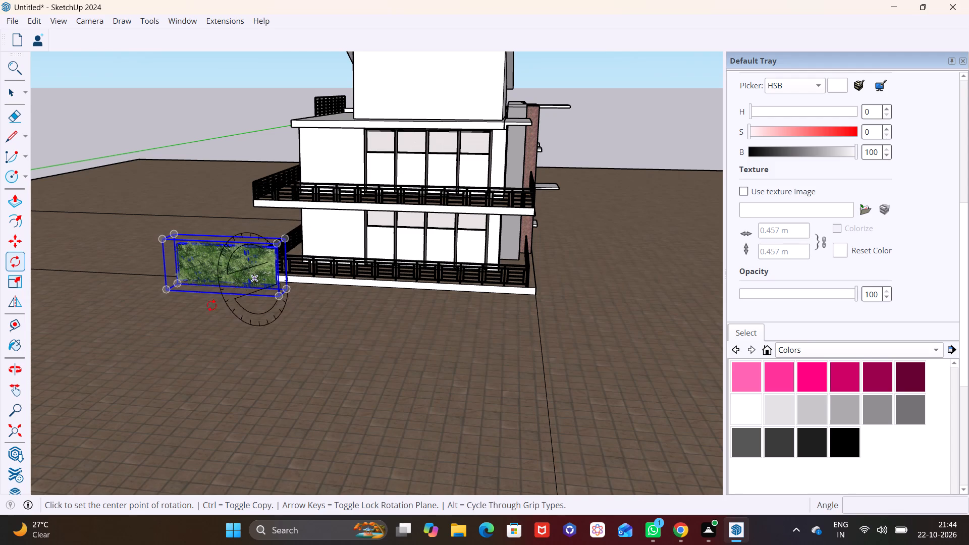
drag(166, 341, 206, 345)
click(206, 345)
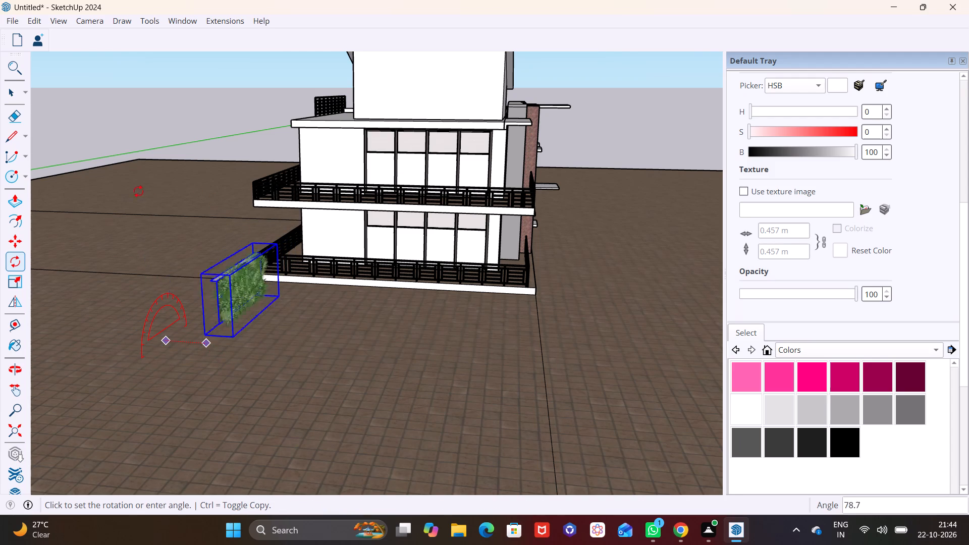
click(145, 206)
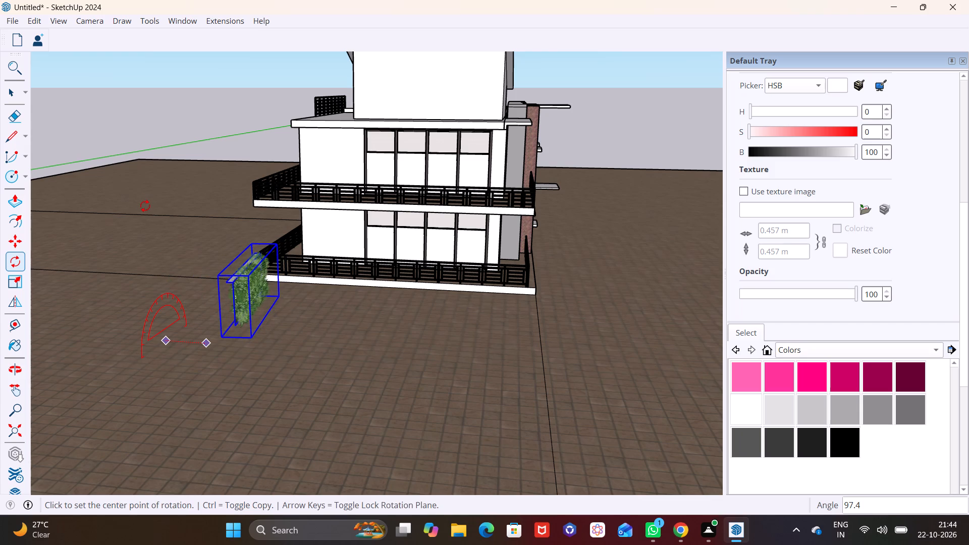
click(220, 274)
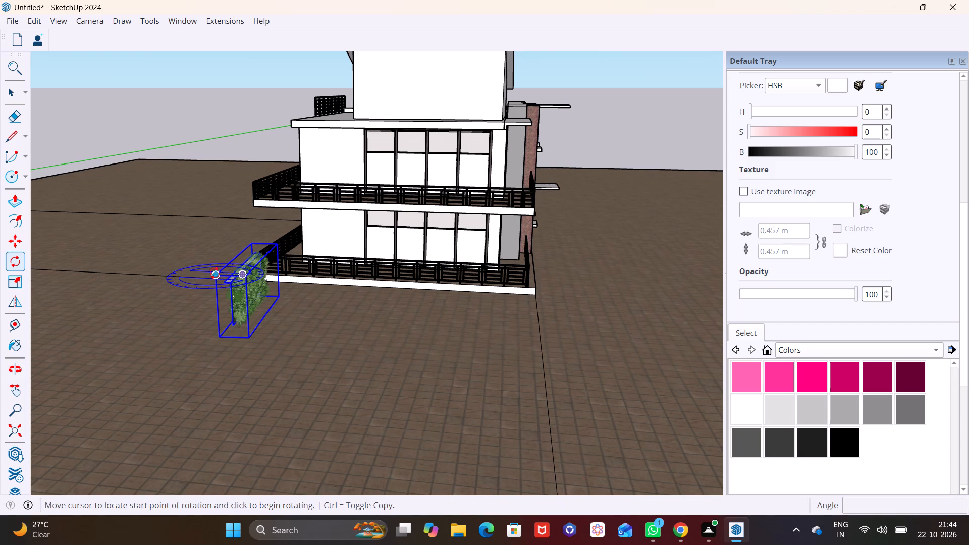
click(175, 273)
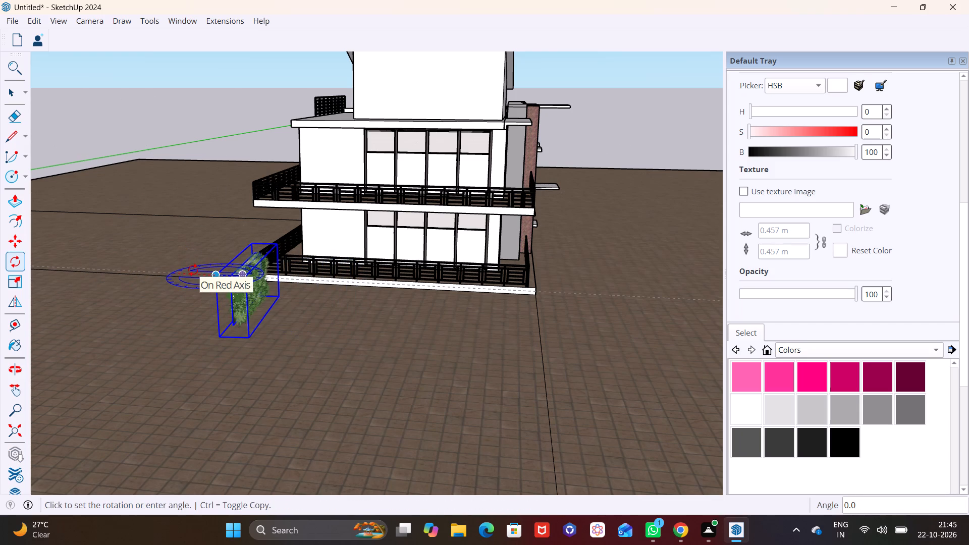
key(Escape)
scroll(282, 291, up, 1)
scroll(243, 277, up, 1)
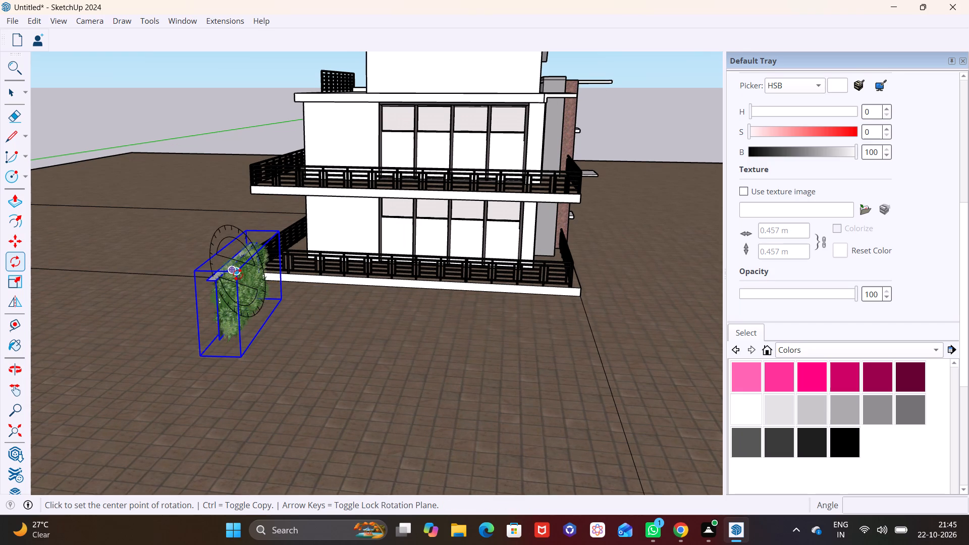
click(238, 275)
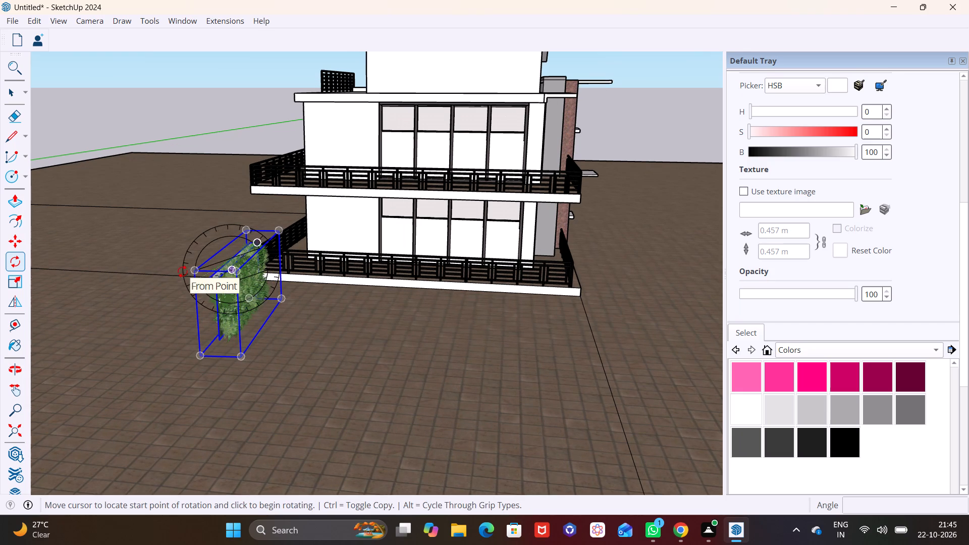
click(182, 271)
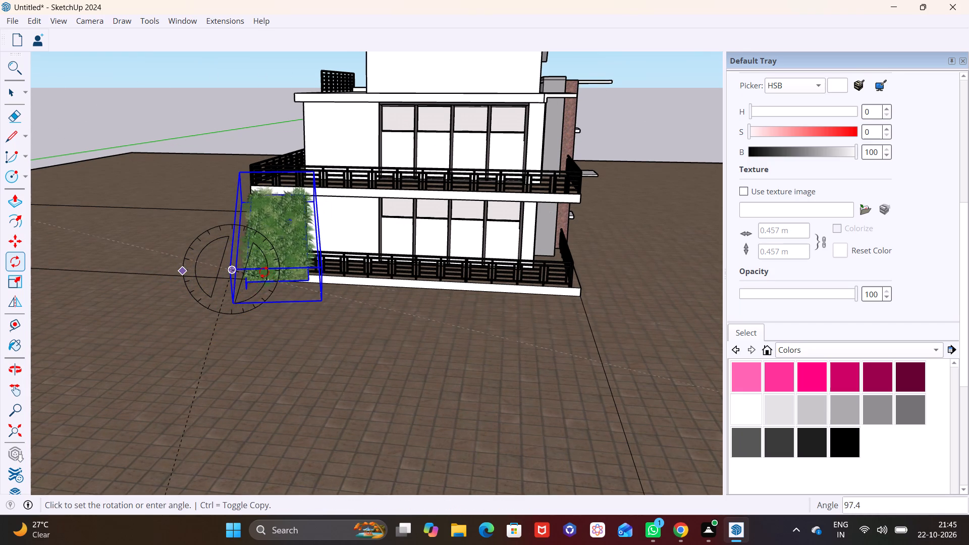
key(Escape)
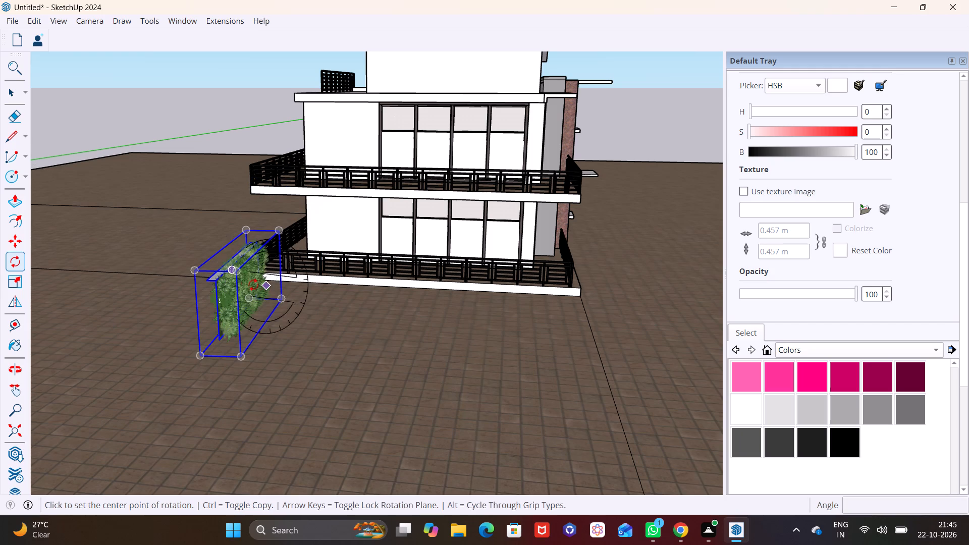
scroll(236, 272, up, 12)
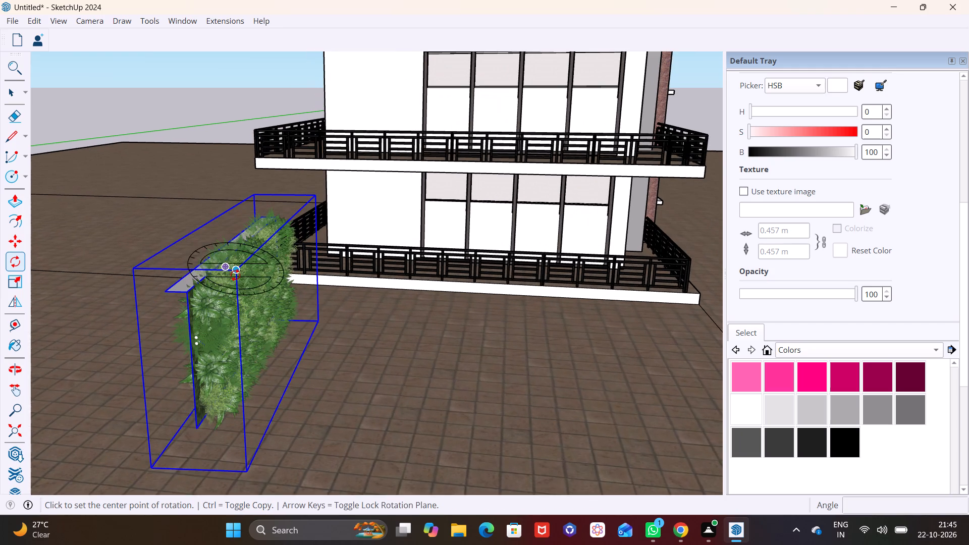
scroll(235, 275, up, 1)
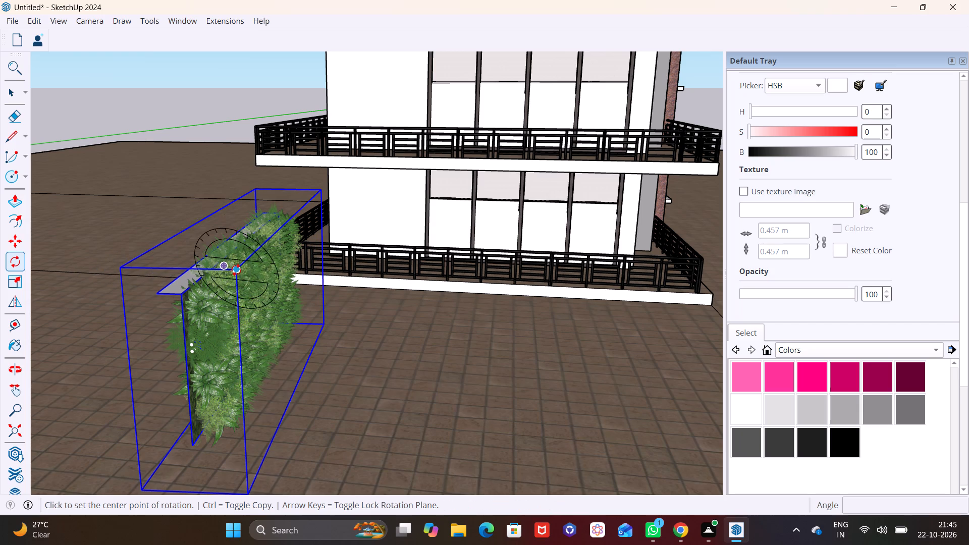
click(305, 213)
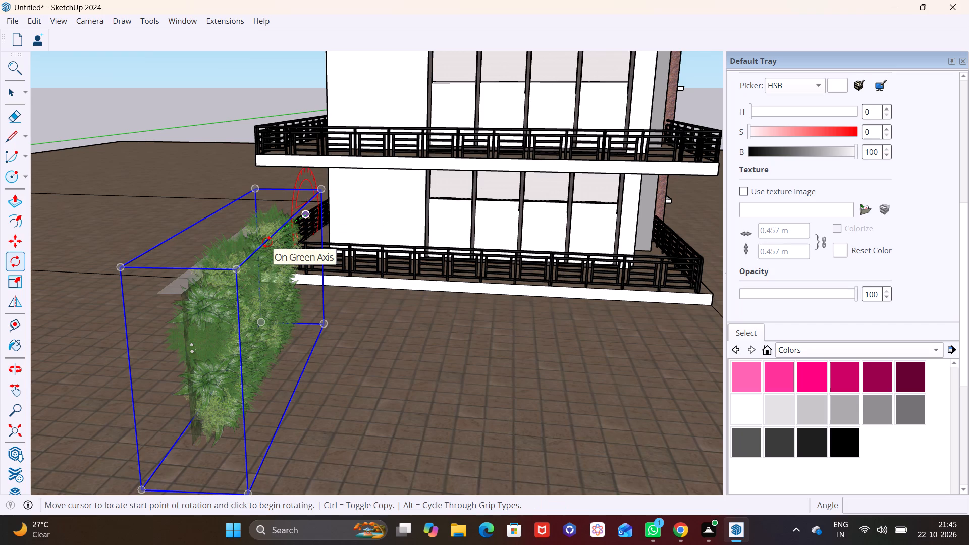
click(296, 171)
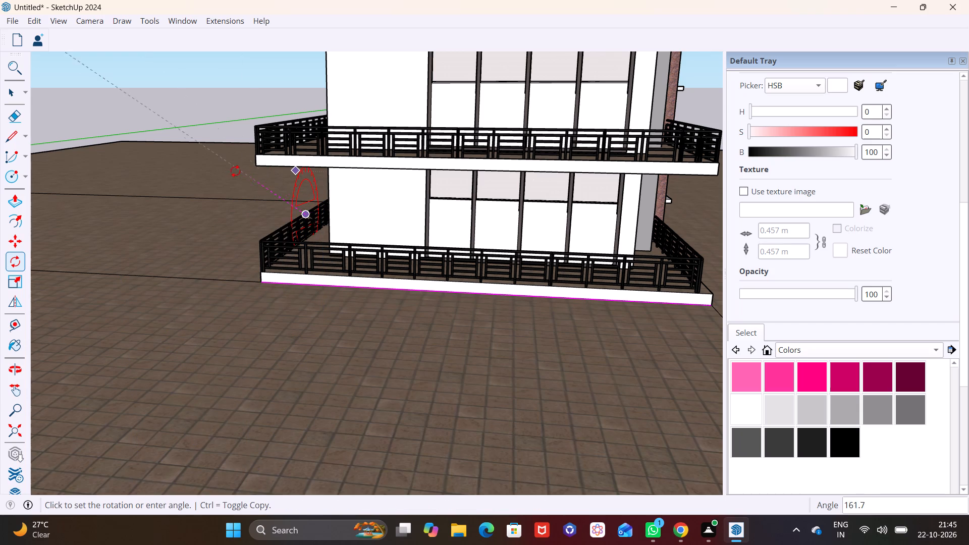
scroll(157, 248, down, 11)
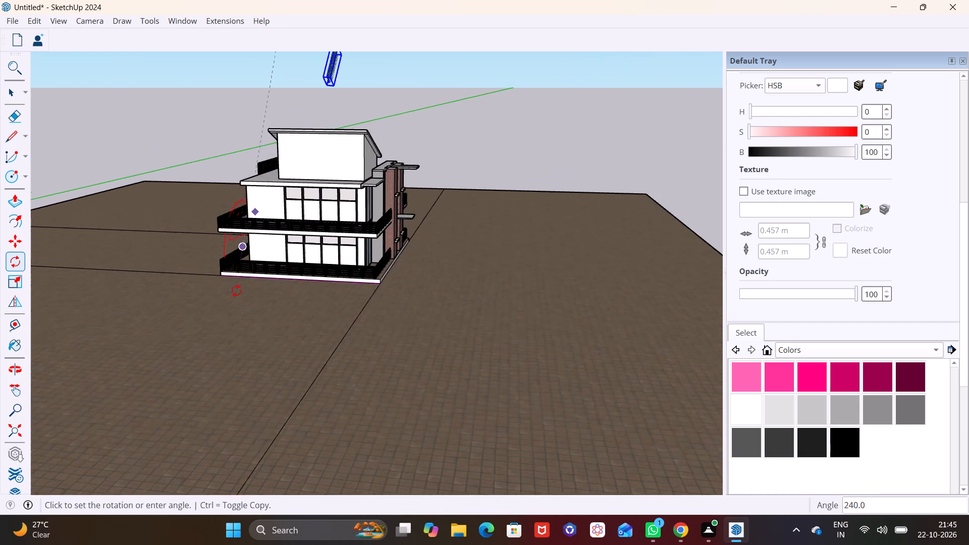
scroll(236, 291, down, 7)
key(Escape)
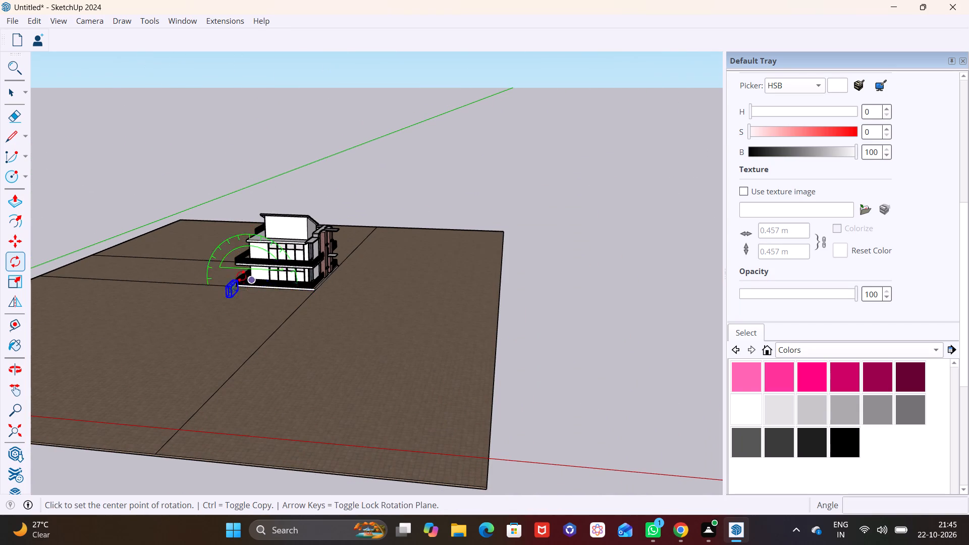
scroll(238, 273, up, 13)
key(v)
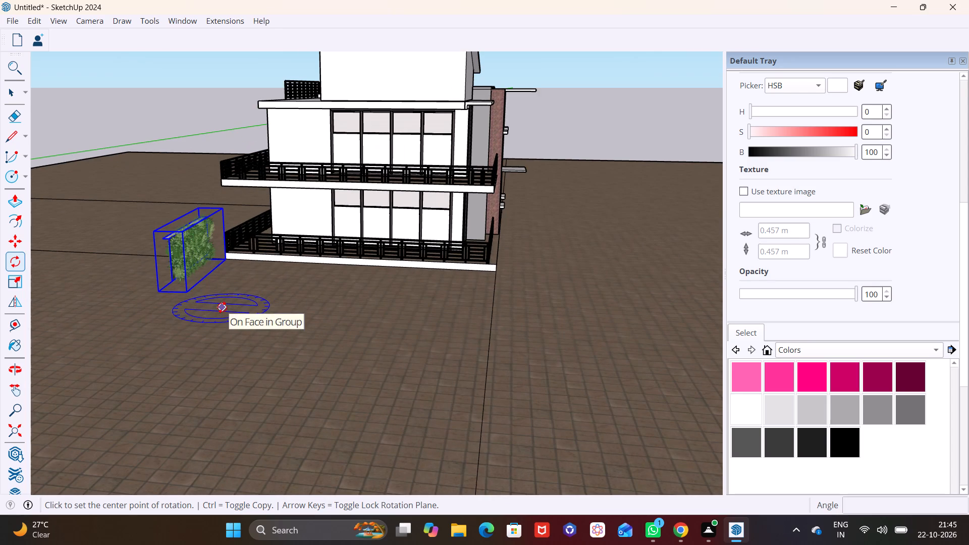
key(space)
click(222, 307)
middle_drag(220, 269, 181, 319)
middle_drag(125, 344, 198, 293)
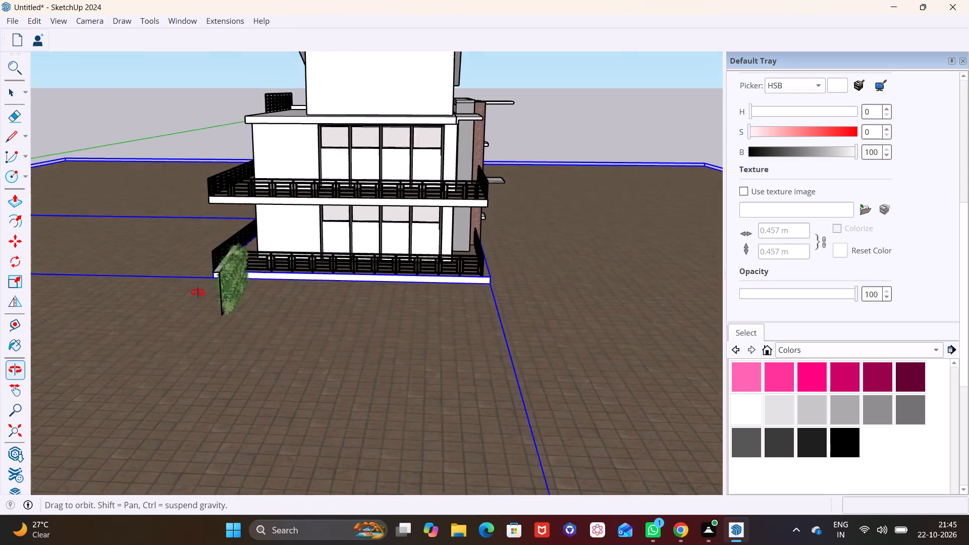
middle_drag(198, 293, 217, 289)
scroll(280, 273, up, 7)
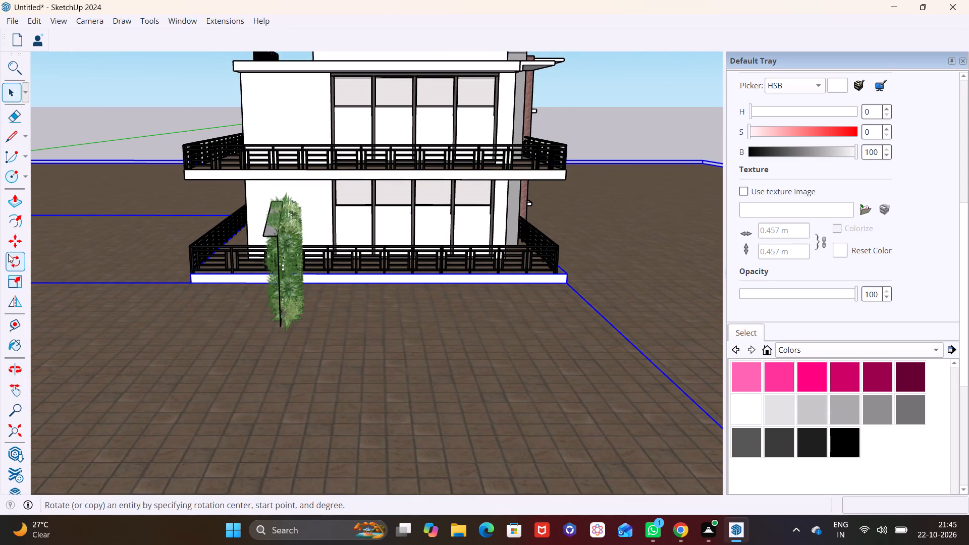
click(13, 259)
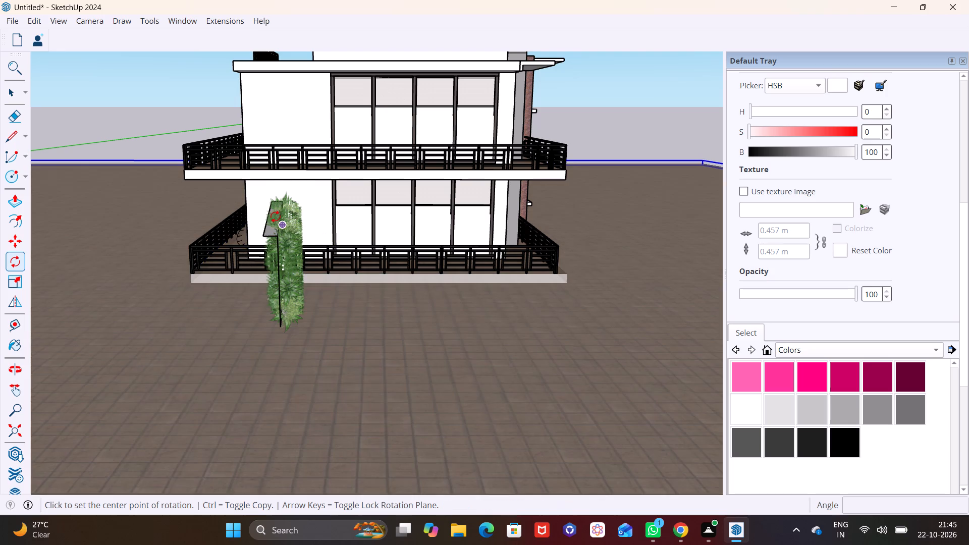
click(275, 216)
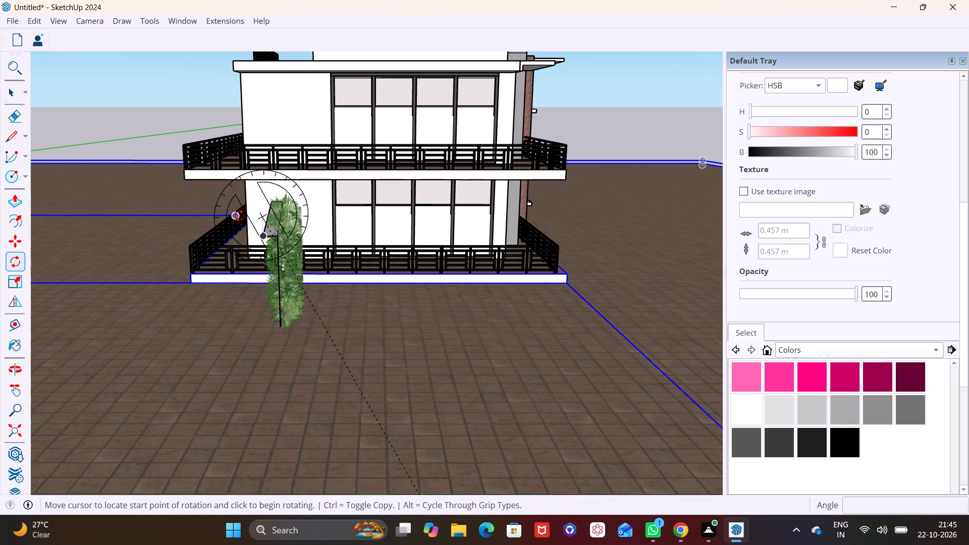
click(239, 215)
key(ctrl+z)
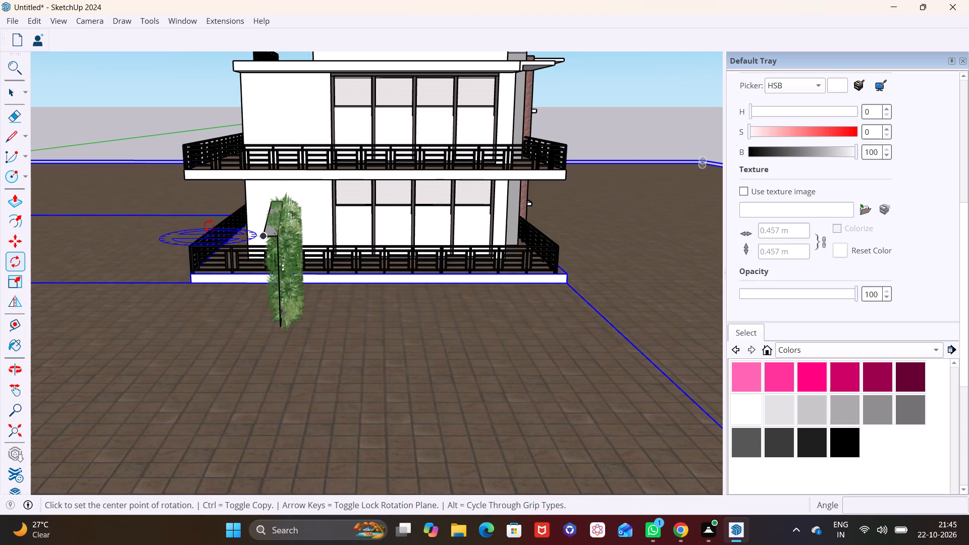
Rotate the plant panel 90° about its lengthwise direction at its end edge, laying it flat with the foliage facing up.
key(space)
click(277, 228)
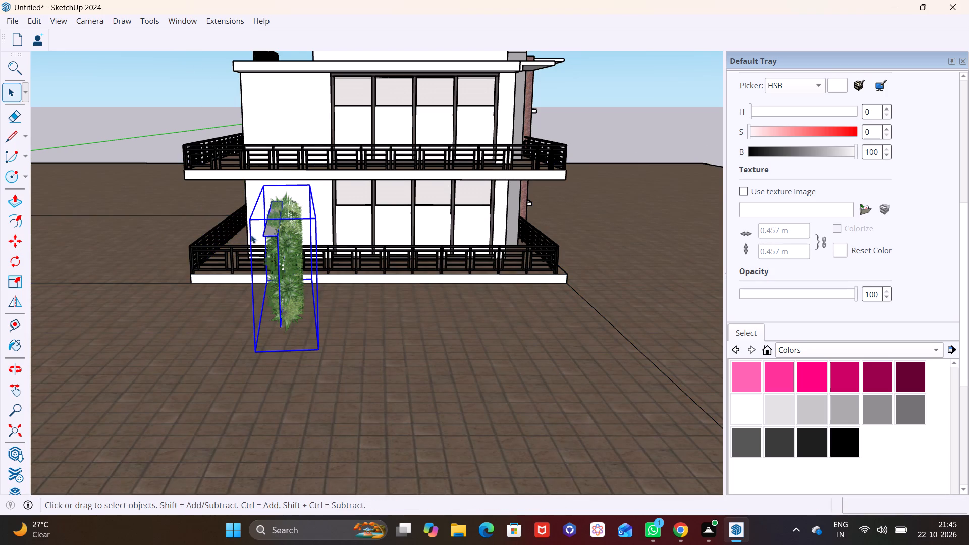
click(11, 254)
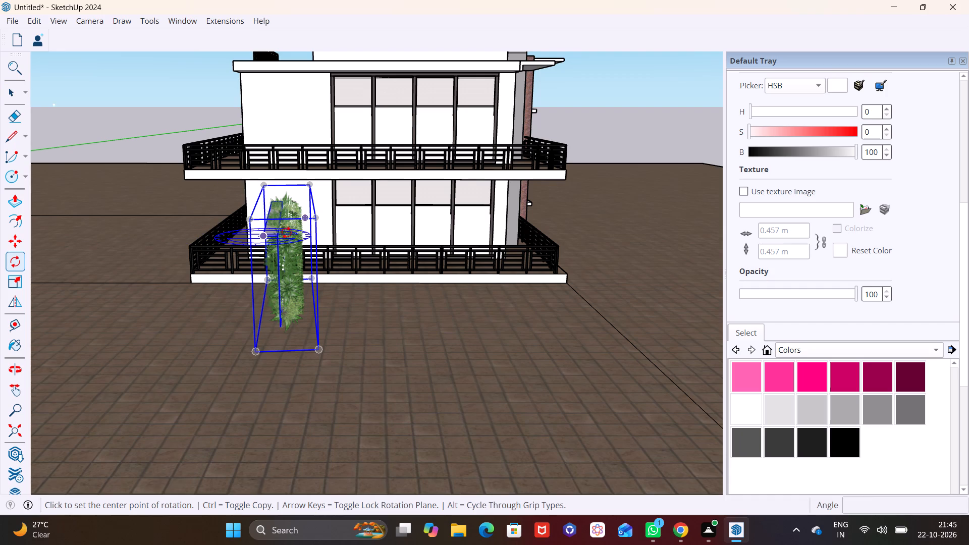
scroll(277, 234, up, 6)
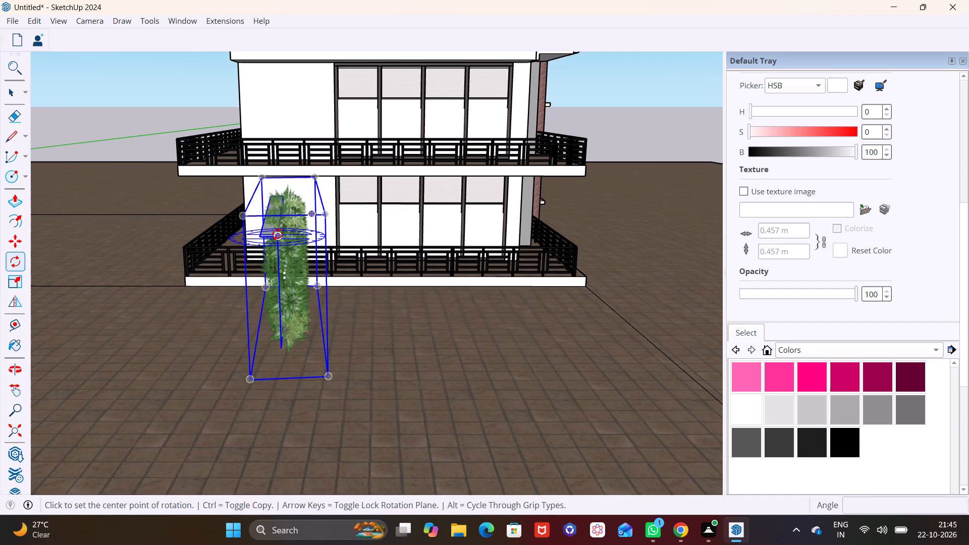
scroll(277, 234, up, 4)
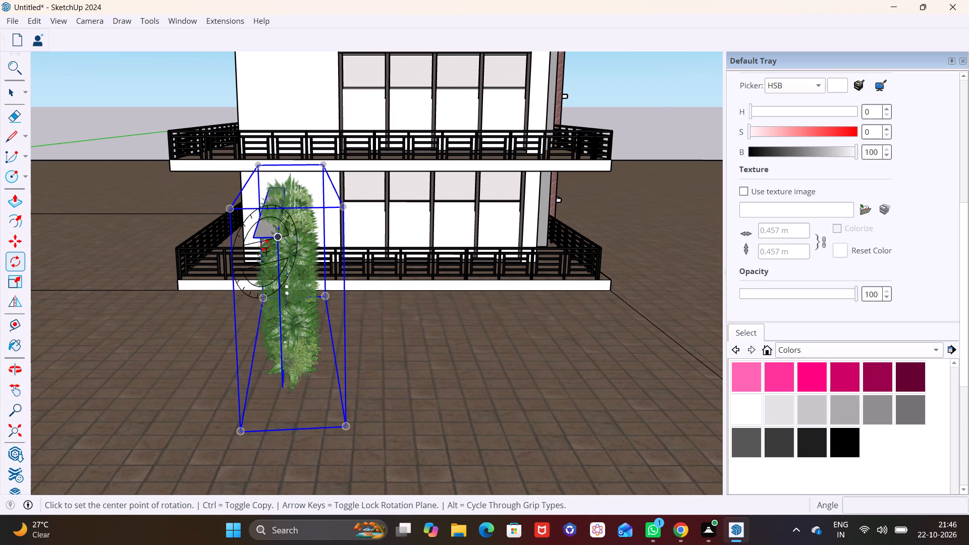
scroll(281, 250, up, 1)
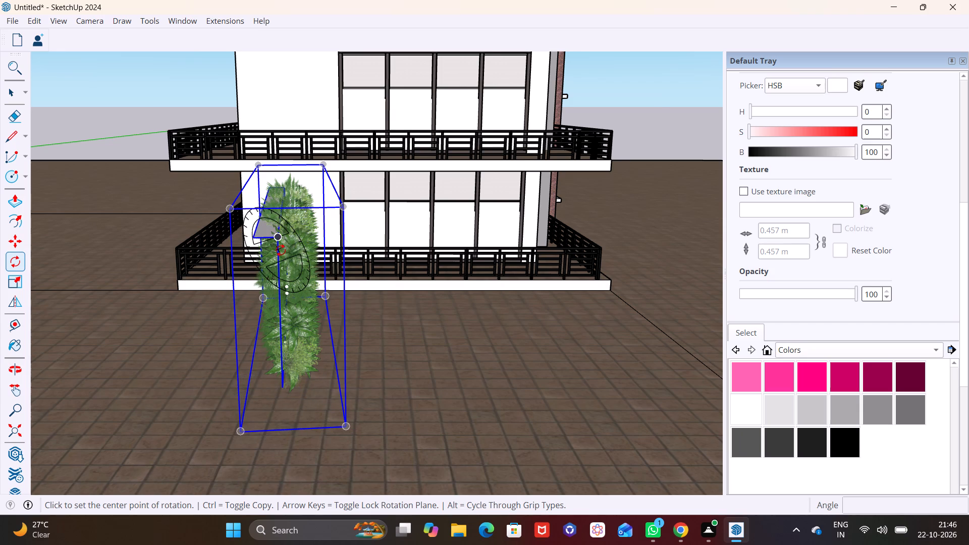
scroll(281, 250, up, 4)
scroll(281, 250, down, 14)
middle_drag(282, 272, 83, 272)
scroll(203, 266, up, 5)
middle_drag(195, 283, 112, 293)
scroll(169, 271, down, 2)
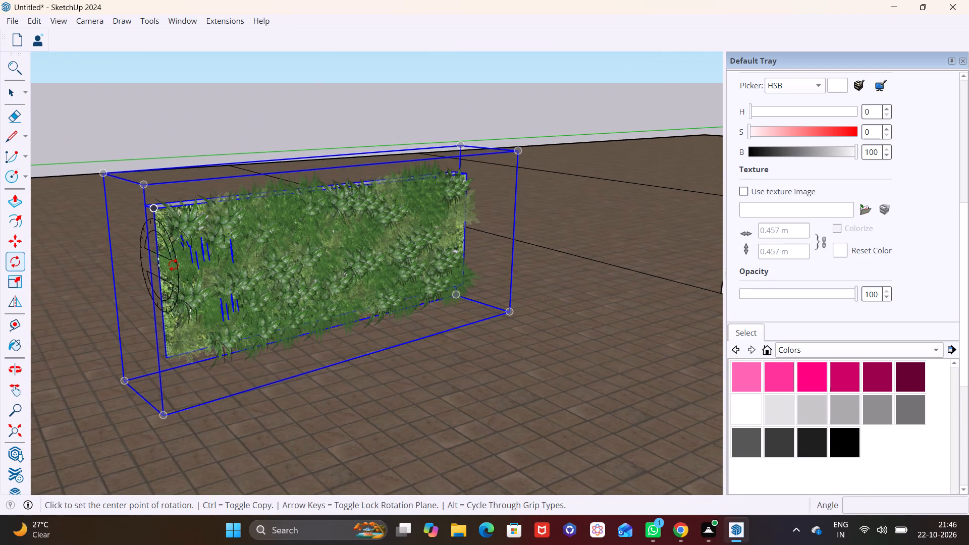
click(173, 265)
click(207, 283)
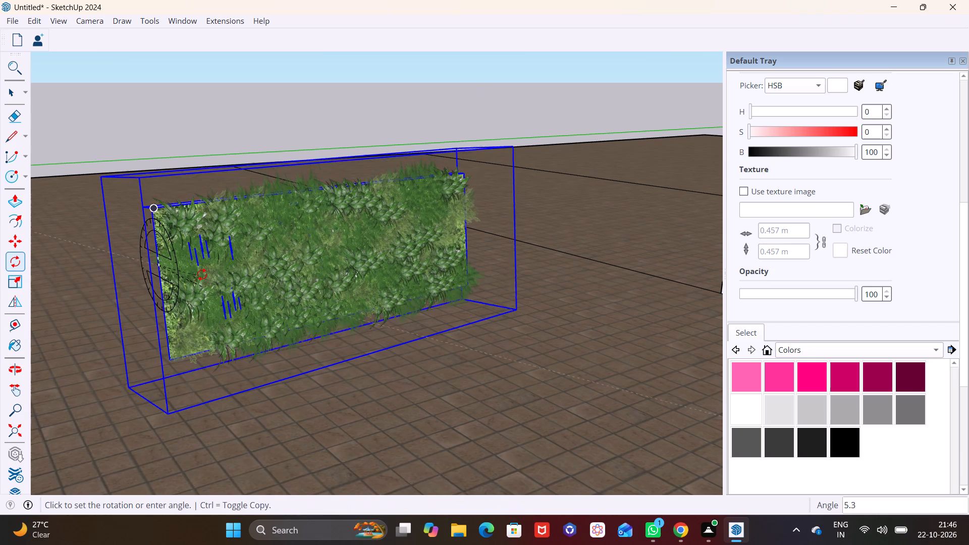
click(153, 185)
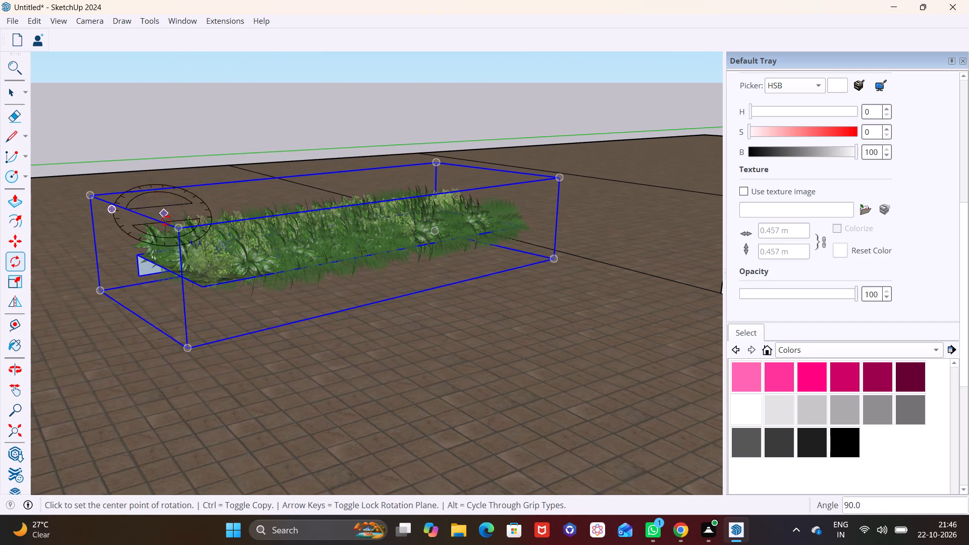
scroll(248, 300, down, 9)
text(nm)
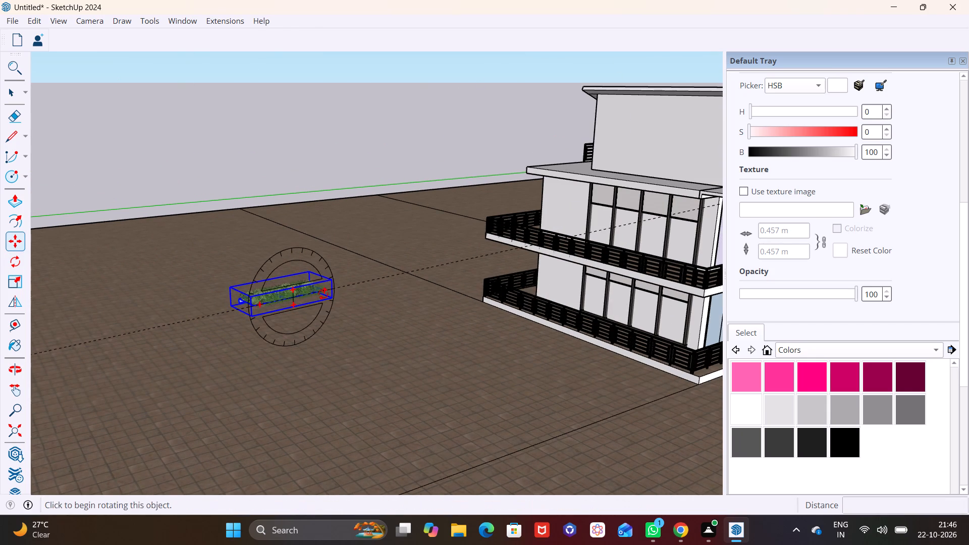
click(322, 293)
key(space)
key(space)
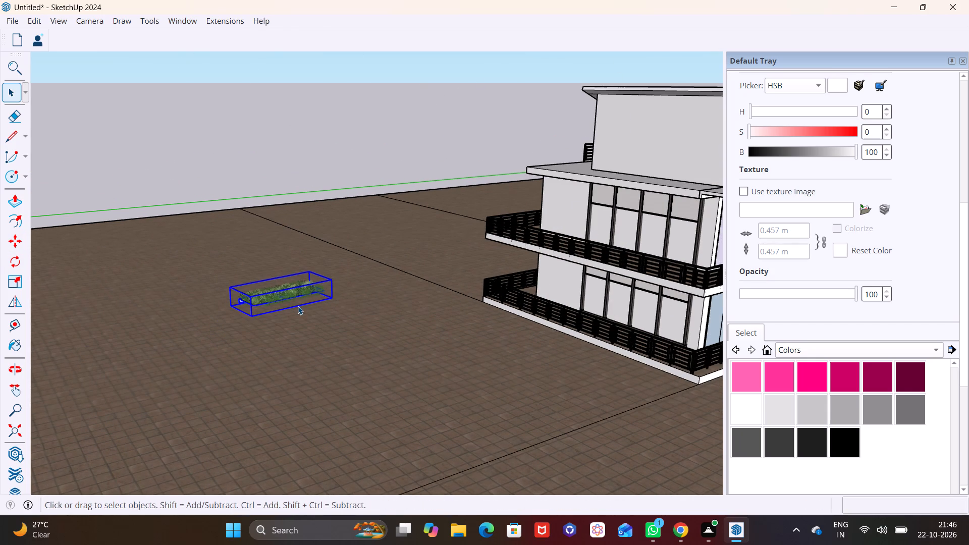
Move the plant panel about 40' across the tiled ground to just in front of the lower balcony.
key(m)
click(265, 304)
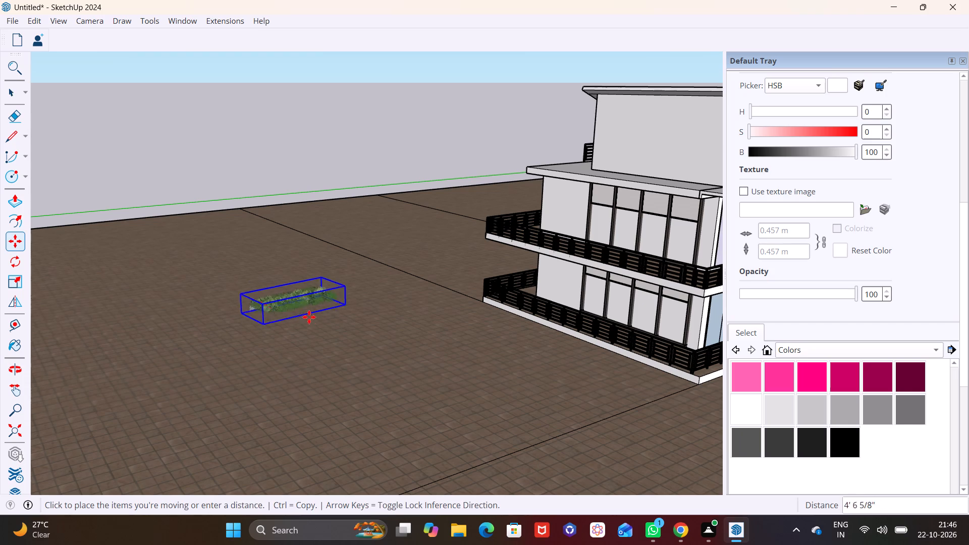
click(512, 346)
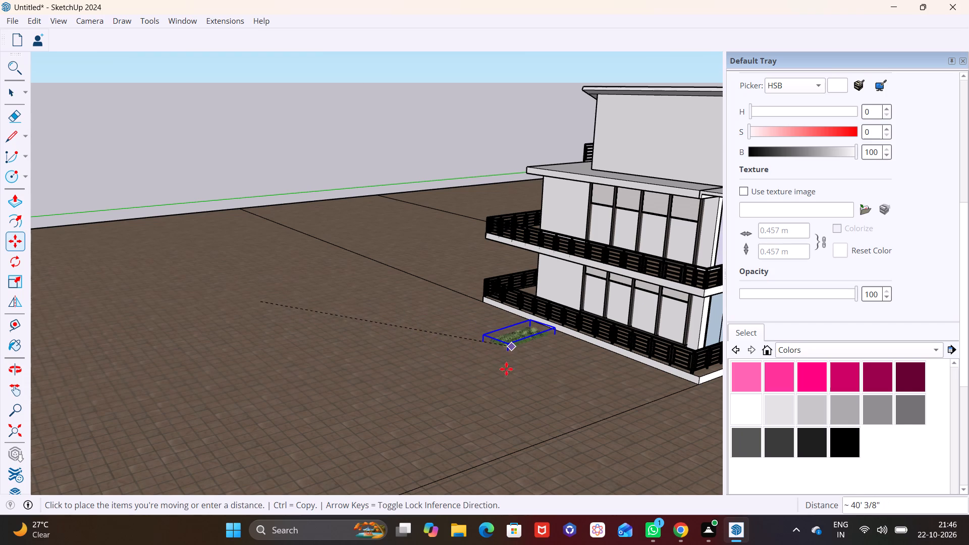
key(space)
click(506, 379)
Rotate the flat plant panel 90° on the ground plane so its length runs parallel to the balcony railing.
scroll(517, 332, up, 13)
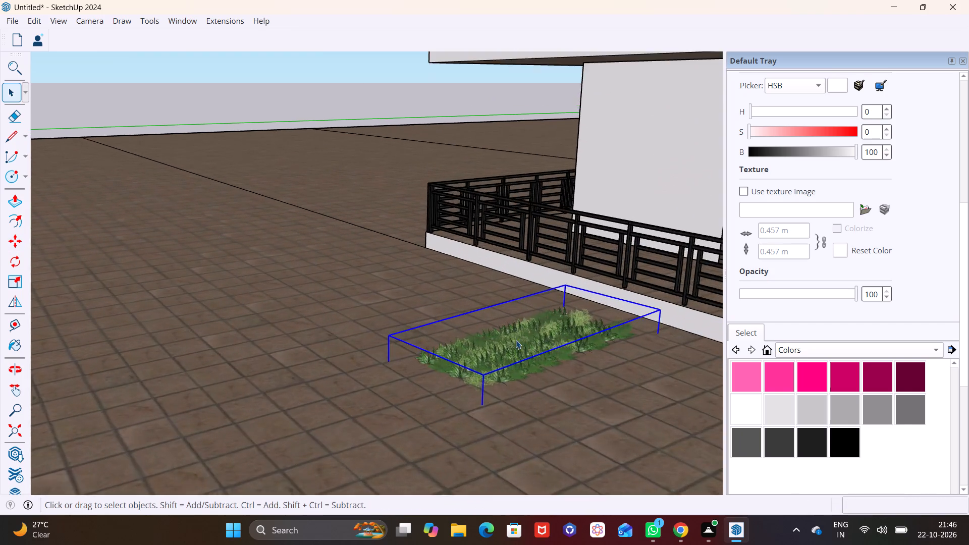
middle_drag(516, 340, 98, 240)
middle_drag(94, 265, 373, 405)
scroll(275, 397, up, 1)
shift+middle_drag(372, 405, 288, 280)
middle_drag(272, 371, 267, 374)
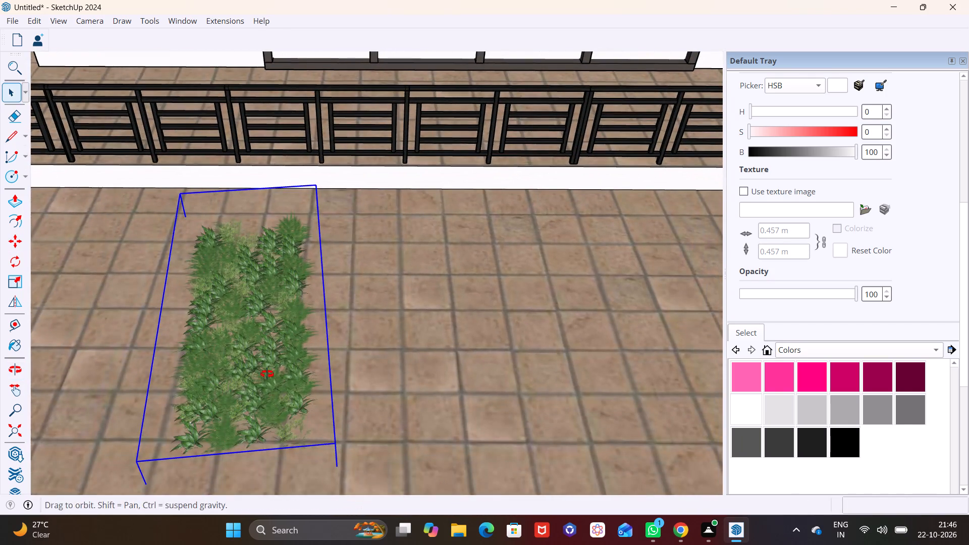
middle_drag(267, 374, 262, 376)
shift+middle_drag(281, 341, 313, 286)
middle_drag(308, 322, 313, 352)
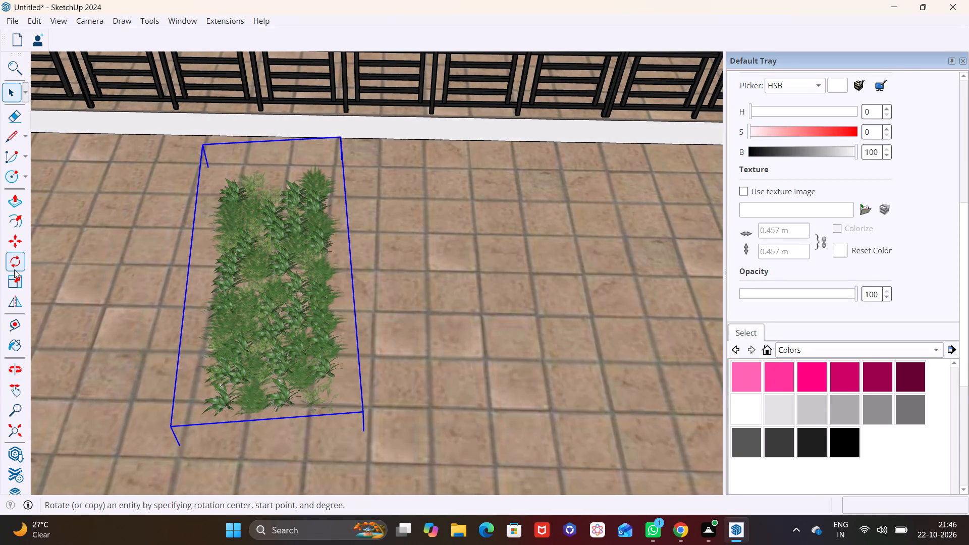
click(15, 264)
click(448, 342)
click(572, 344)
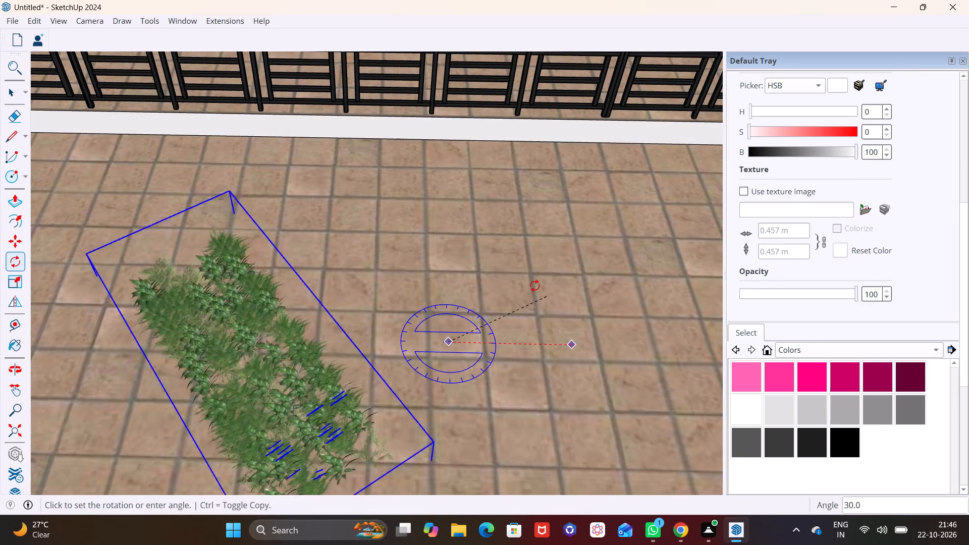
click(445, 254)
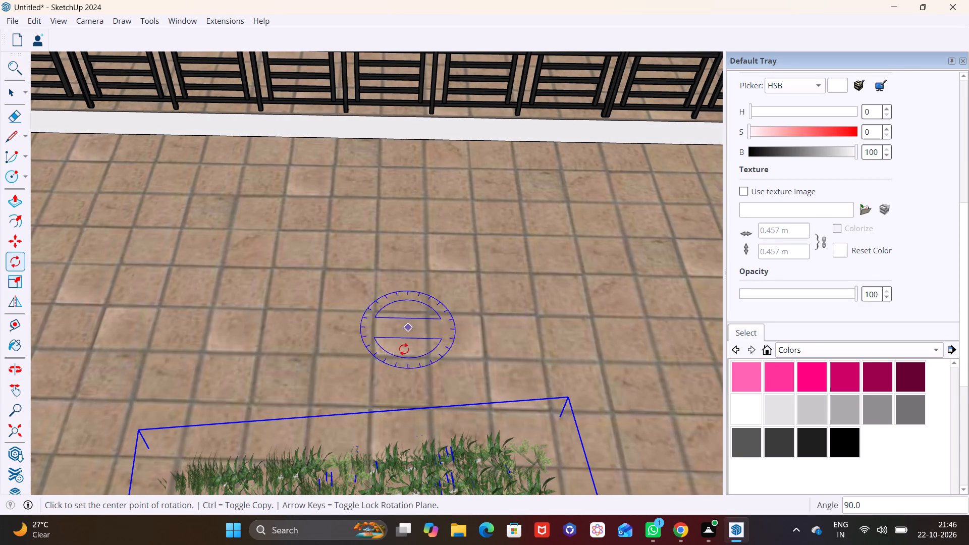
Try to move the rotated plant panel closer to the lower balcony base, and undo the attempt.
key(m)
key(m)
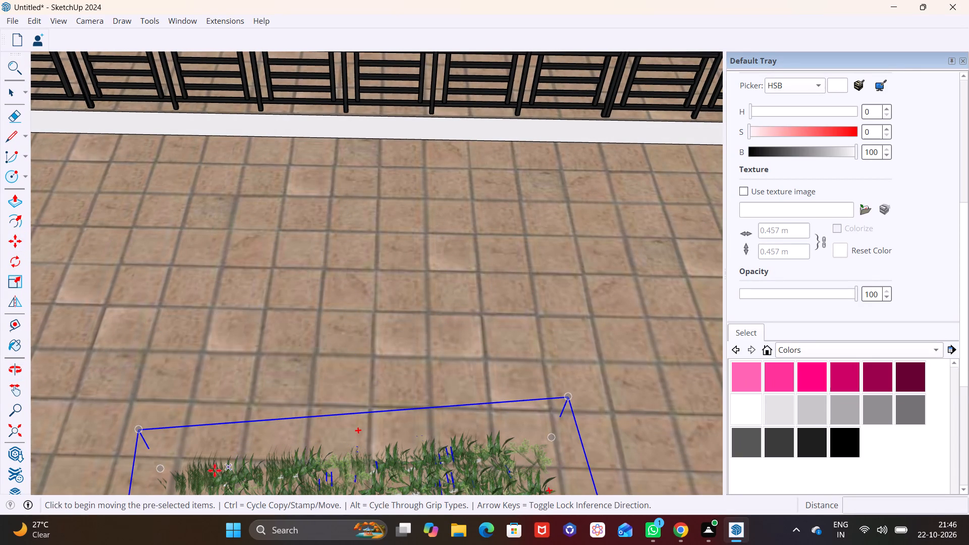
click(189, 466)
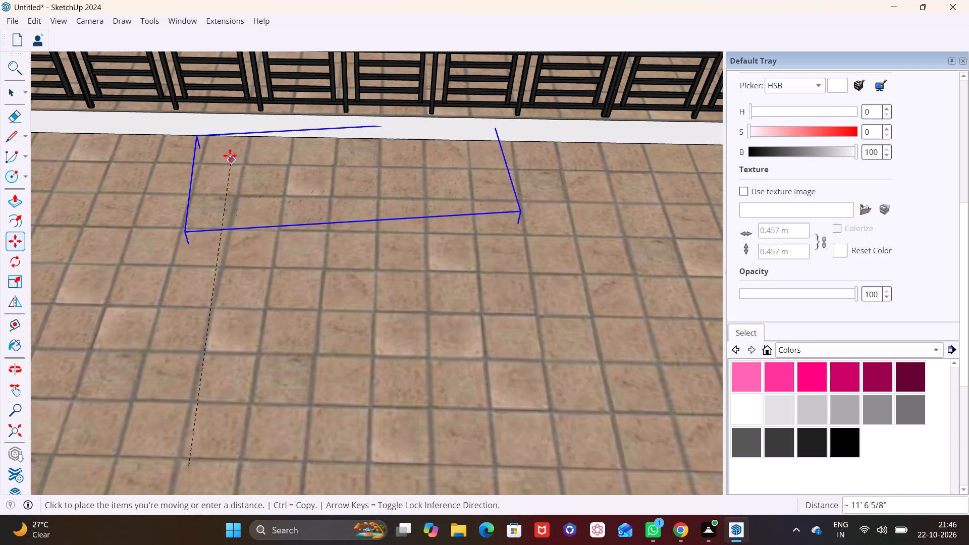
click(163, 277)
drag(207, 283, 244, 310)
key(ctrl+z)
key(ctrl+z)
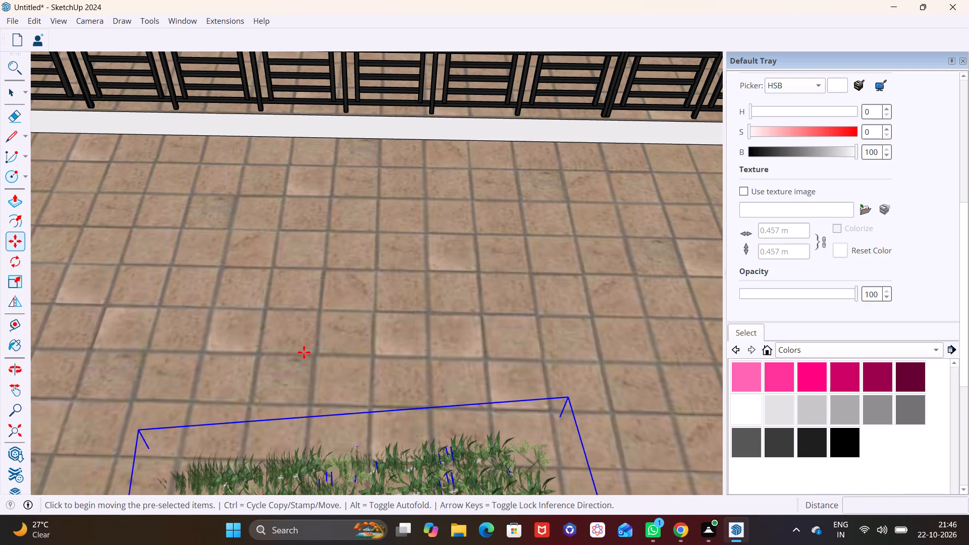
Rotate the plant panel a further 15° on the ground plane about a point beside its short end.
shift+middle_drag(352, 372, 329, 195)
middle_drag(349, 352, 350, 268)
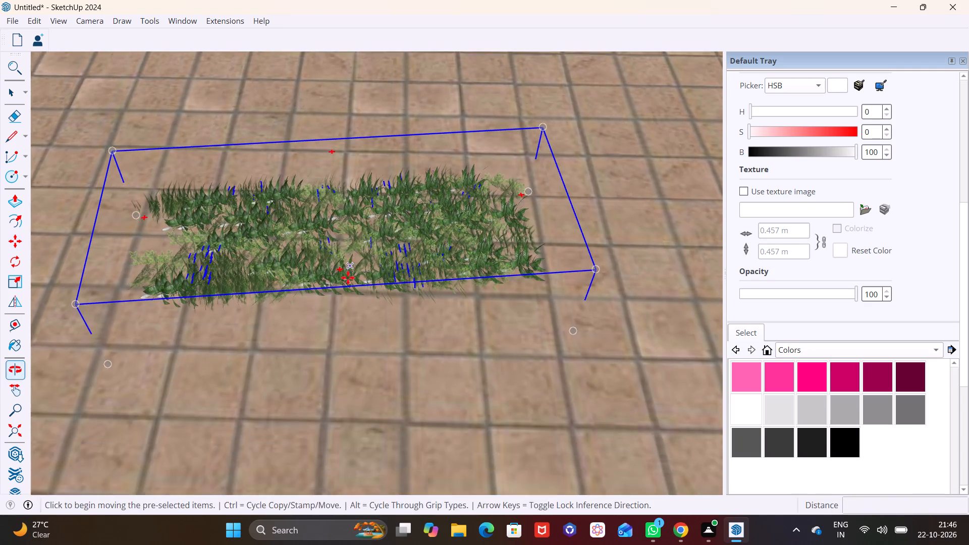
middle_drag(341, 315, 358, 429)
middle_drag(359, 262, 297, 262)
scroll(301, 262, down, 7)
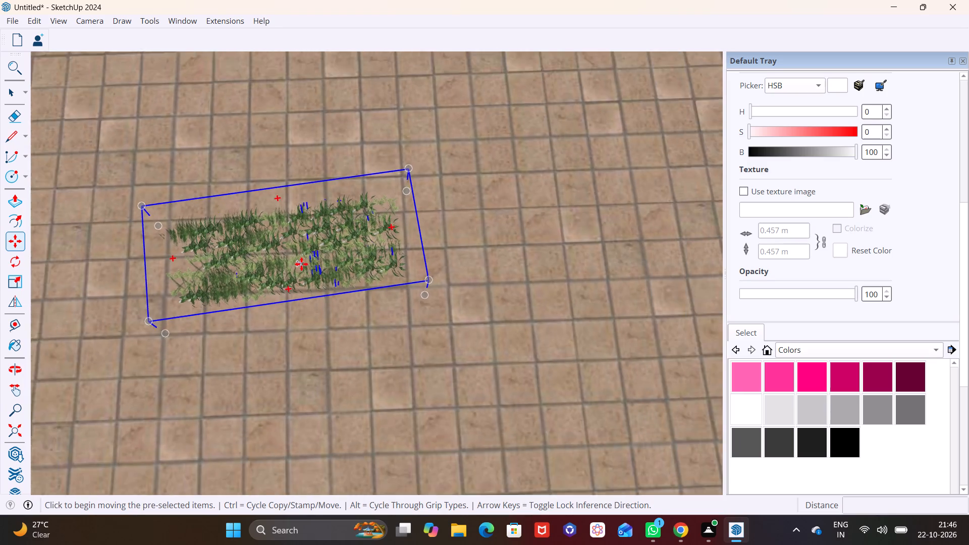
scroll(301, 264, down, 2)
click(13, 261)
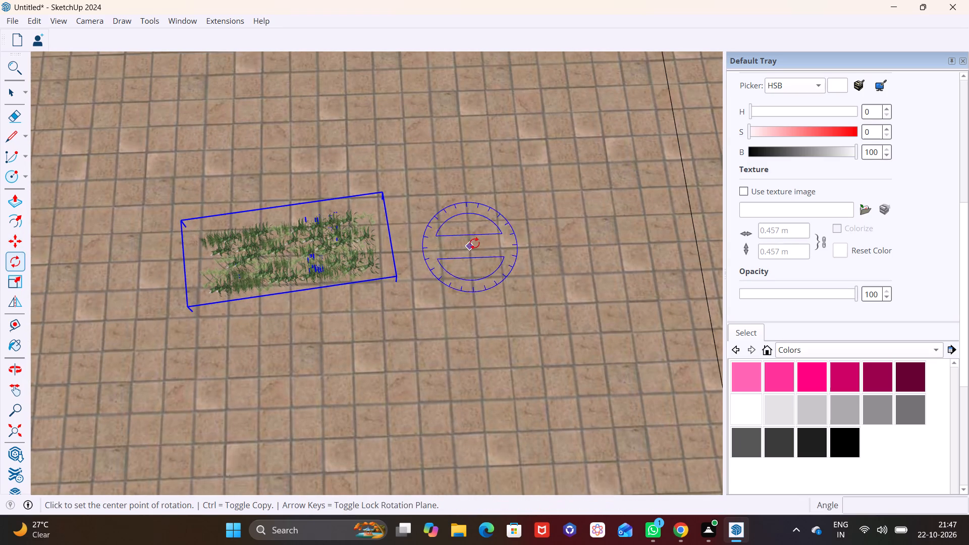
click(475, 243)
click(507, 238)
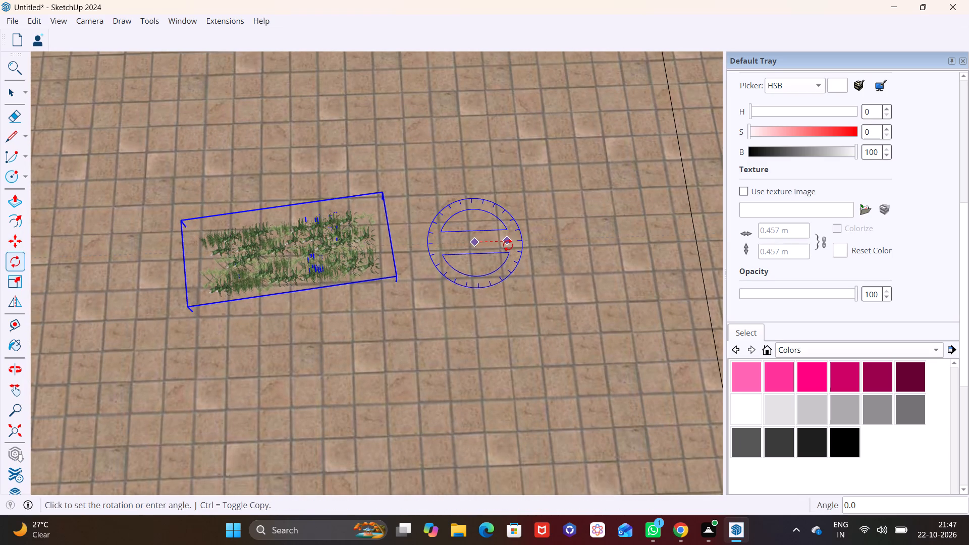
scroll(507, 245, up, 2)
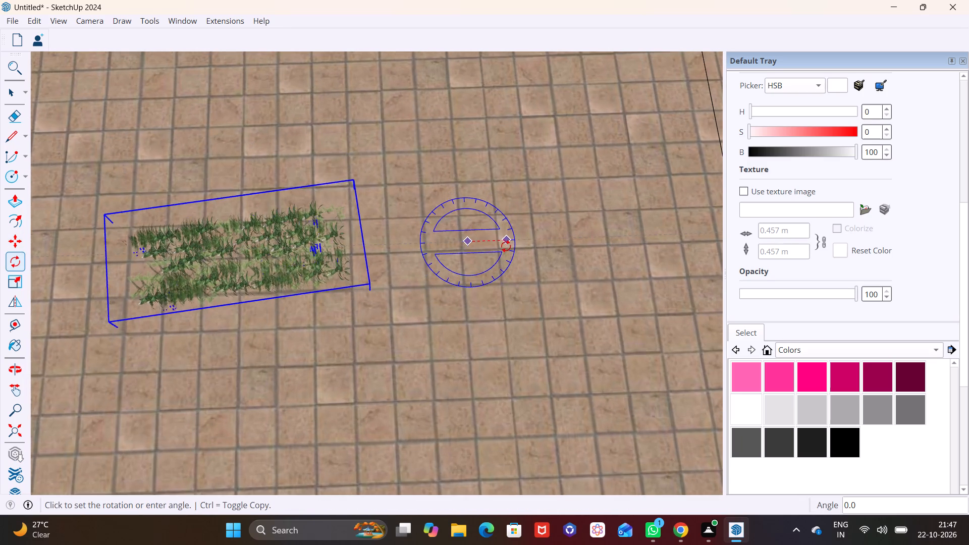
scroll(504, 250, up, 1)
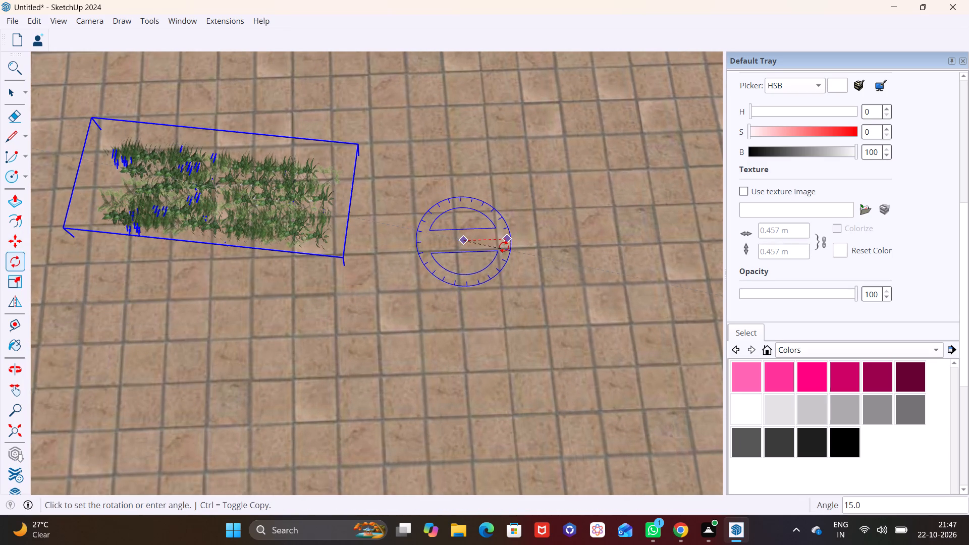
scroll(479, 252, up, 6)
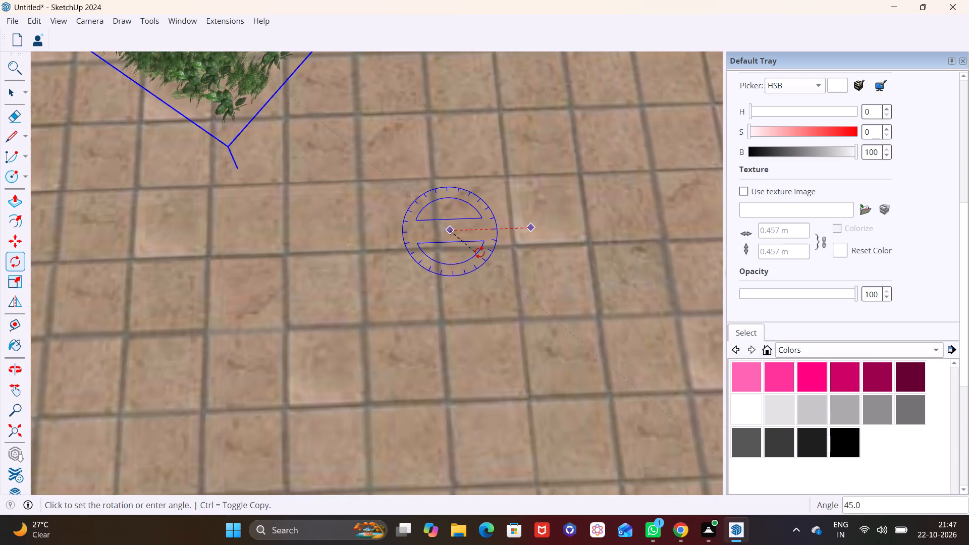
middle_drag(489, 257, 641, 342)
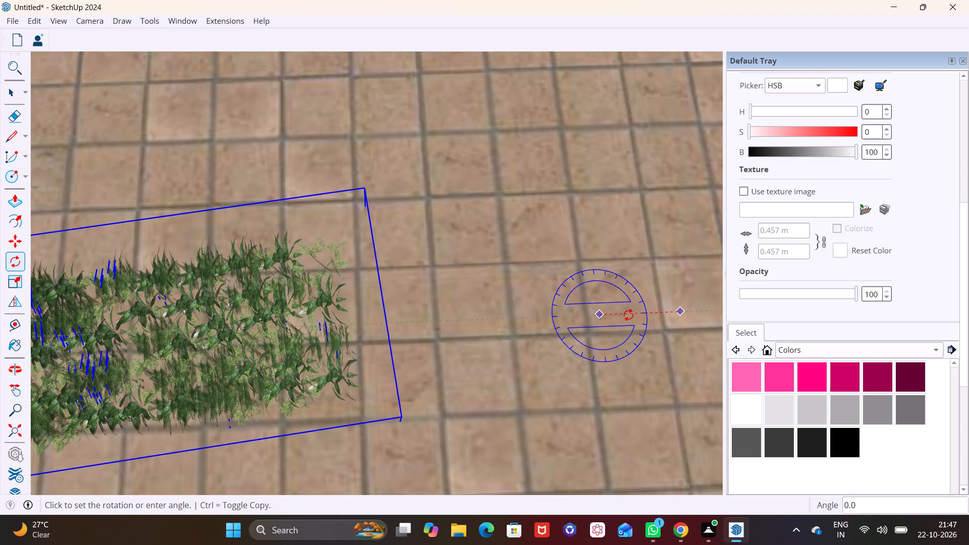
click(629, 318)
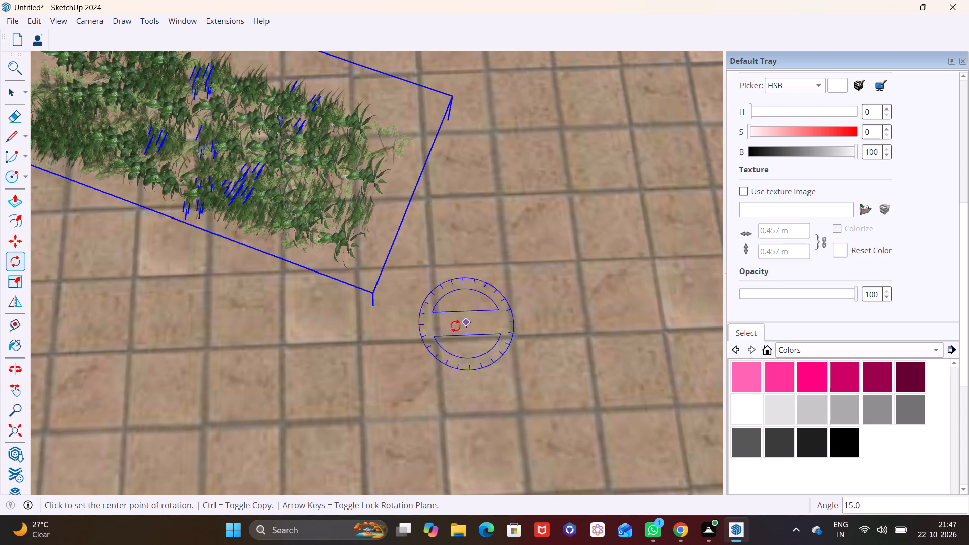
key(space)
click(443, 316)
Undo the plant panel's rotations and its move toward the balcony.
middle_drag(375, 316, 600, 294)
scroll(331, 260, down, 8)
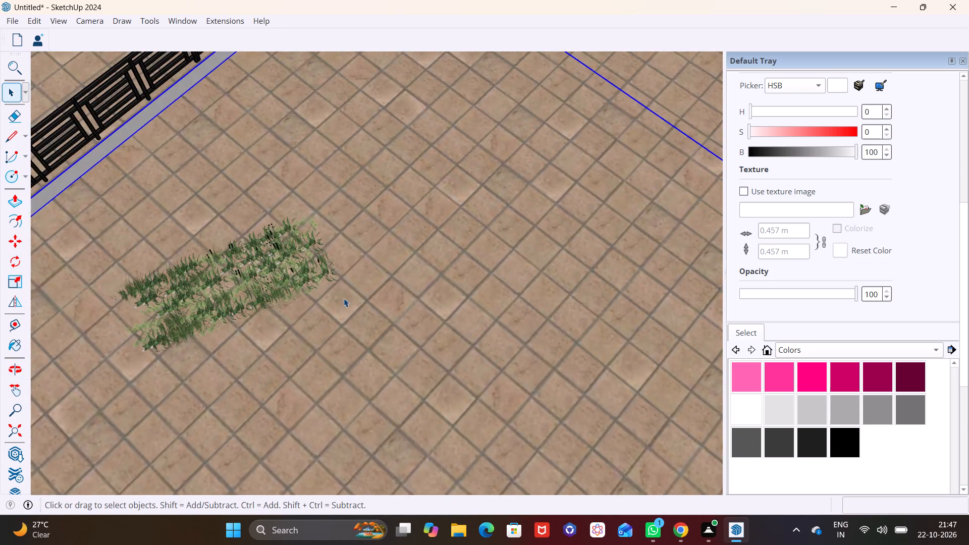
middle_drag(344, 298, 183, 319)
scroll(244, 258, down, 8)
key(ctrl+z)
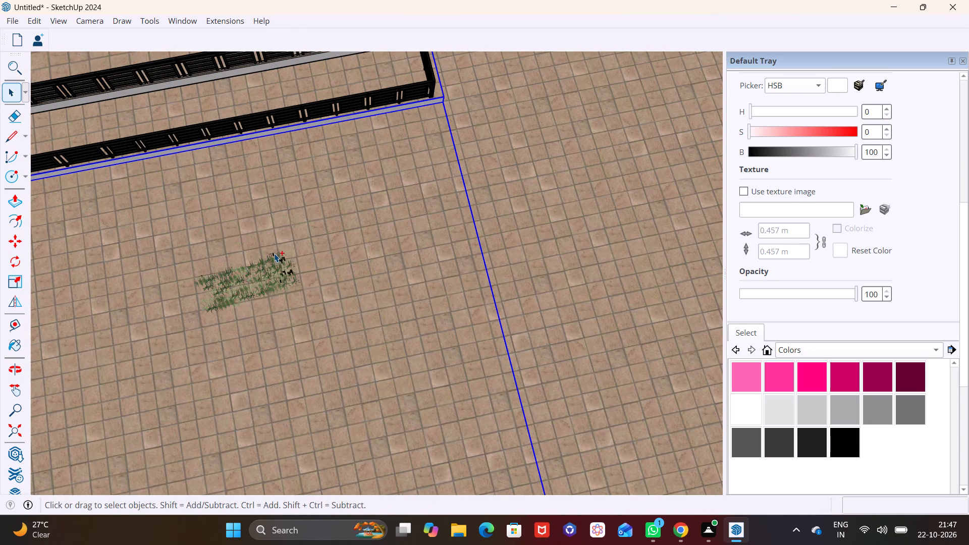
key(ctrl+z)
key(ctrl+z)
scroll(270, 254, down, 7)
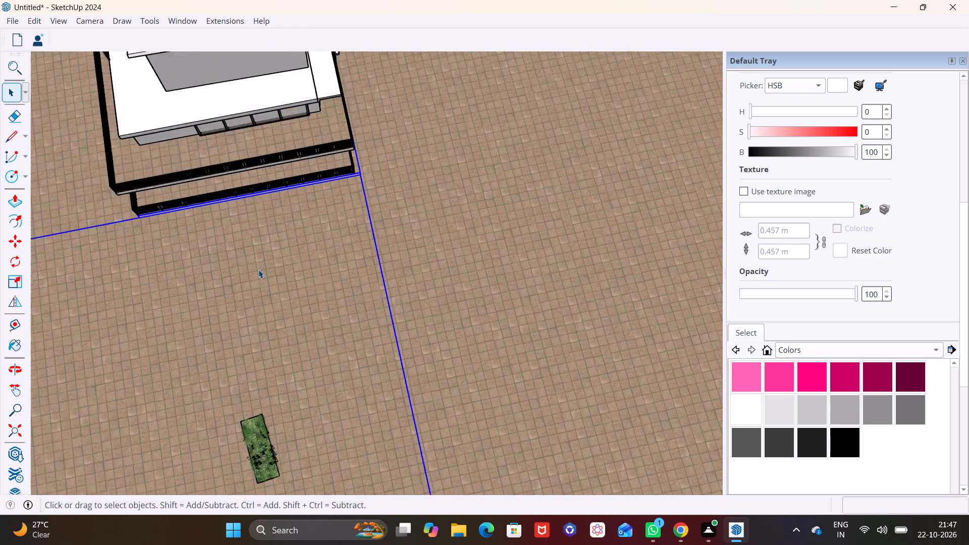
Move the plant panel about 33' across the tiled ground to the area in front of the lower balcony.
scroll(258, 269, down, 6)
middle_drag(242, 366, 89, 293)
scroll(199, 293, up, 1)
middle_drag(279, 353, 317, 164)
scroll(225, 224, up, 17)
middle_drag(283, 275, 318, 286)
scroll(253, 240, down, 6)
middle_drag(283, 254, 90, 290)
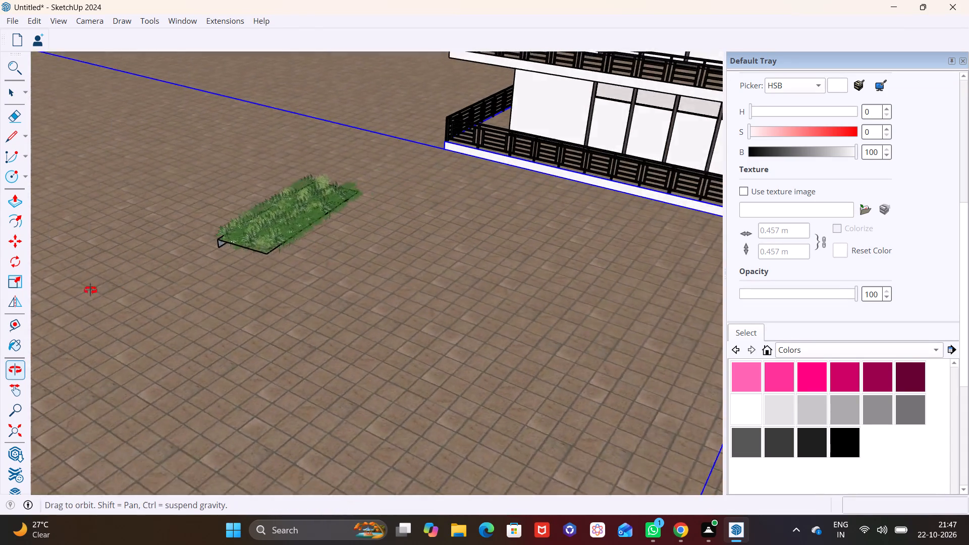
middle_drag(90, 290, 48, 285)
click(324, 203)
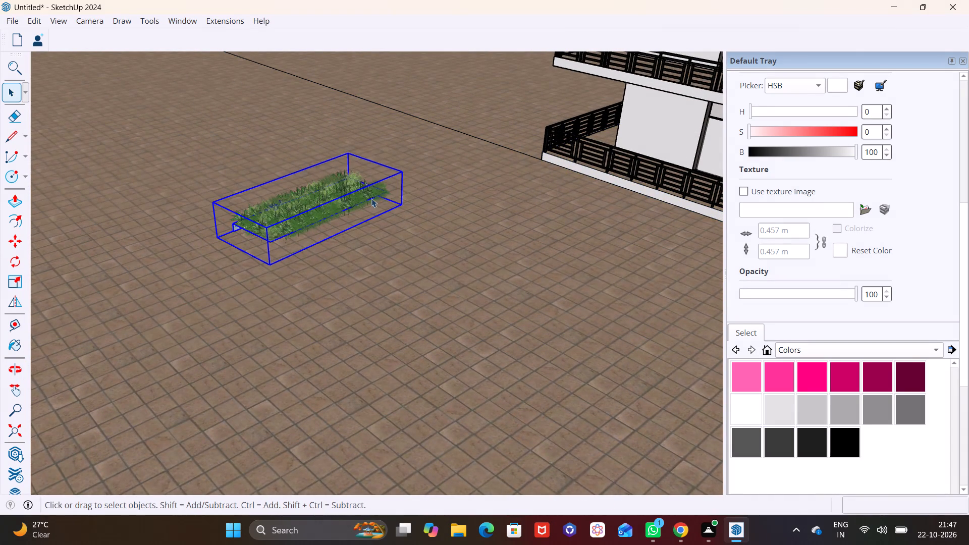
key(m)
click(384, 196)
click(642, 241)
Rotate the flat plant panel 83.2° on the ground plane so its length runs parallel to the lower balcony railing.
middle_drag(584, 262, 597, 315)
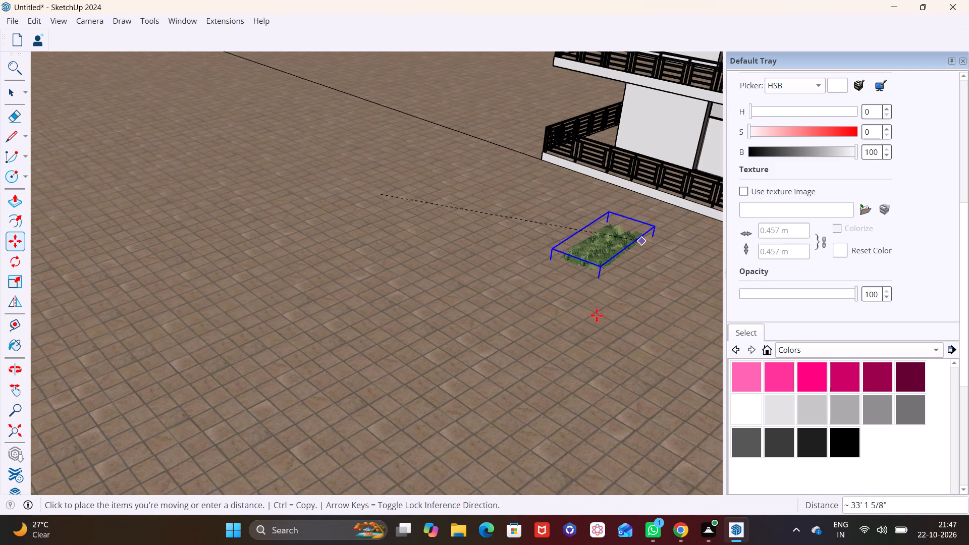
middle_drag(597, 315, 765, 409)
shift+middle_drag(580, 200, 229, 270)
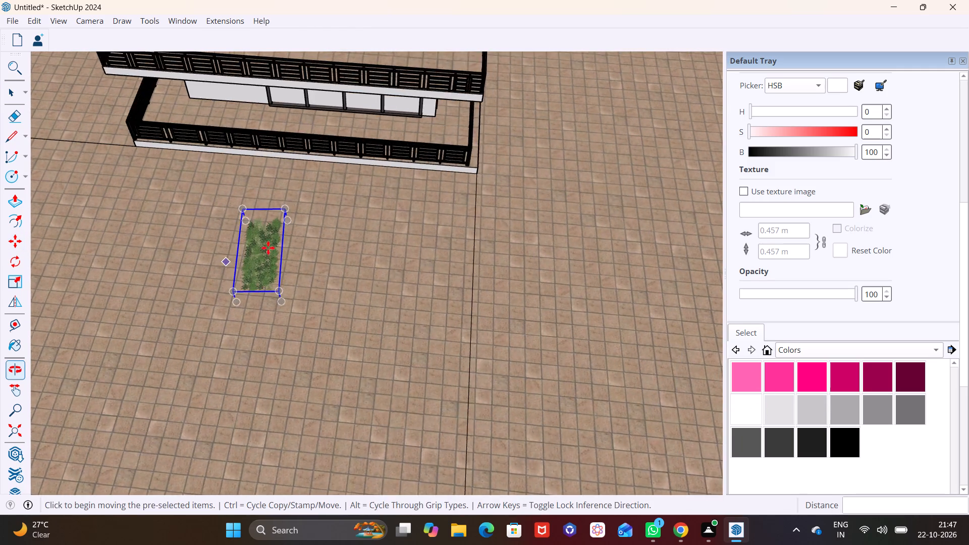
scroll(304, 244, up, 9)
click(11, 261)
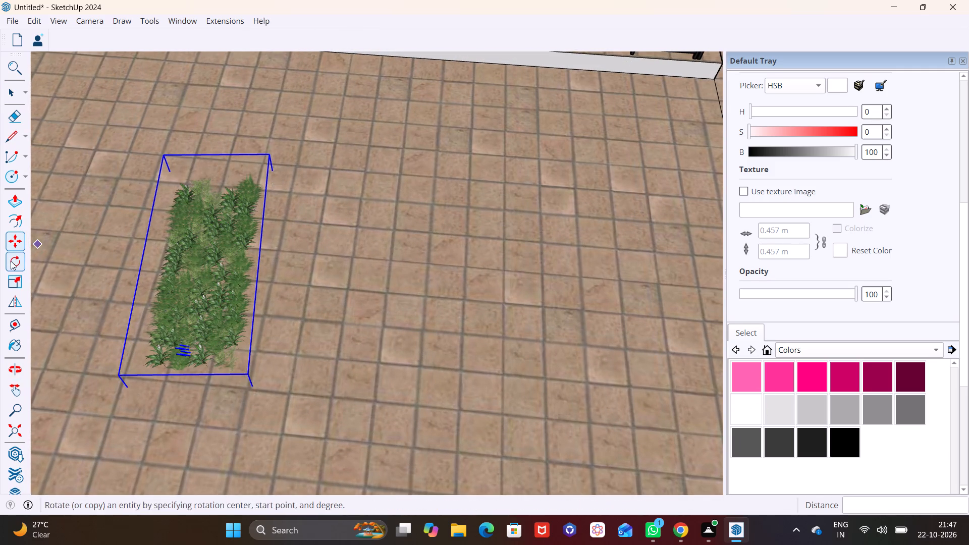
click(313, 278)
click(440, 276)
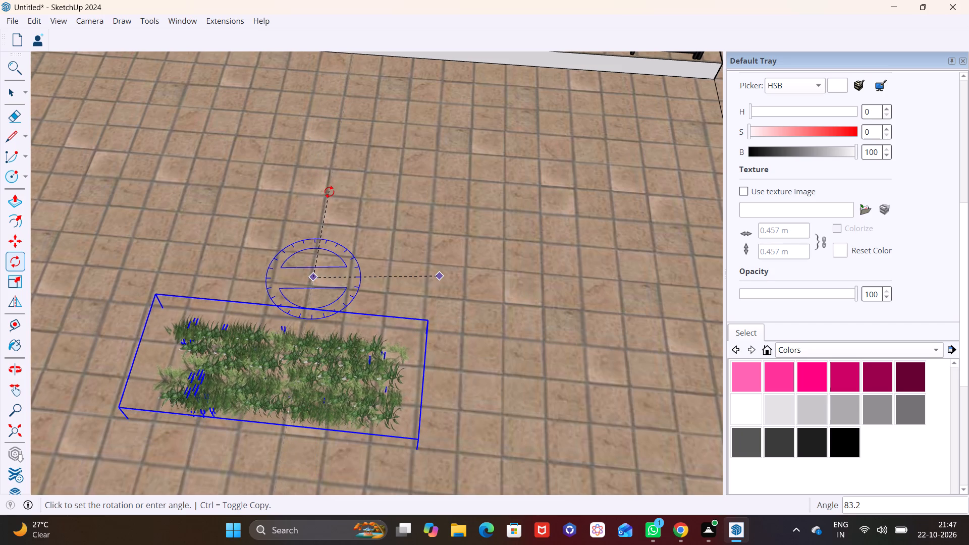
click(329, 192)
key(space)
Move the plant panel about 16' toward the house, placing it against the white base of the lower balcony.
key(m)
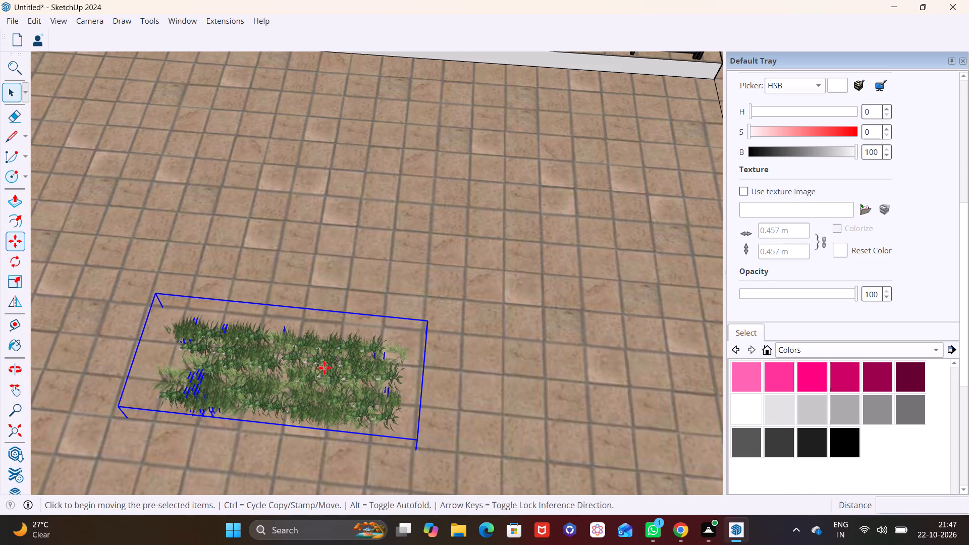
click(300, 358)
middle_drag(327, 157, 334, 249)
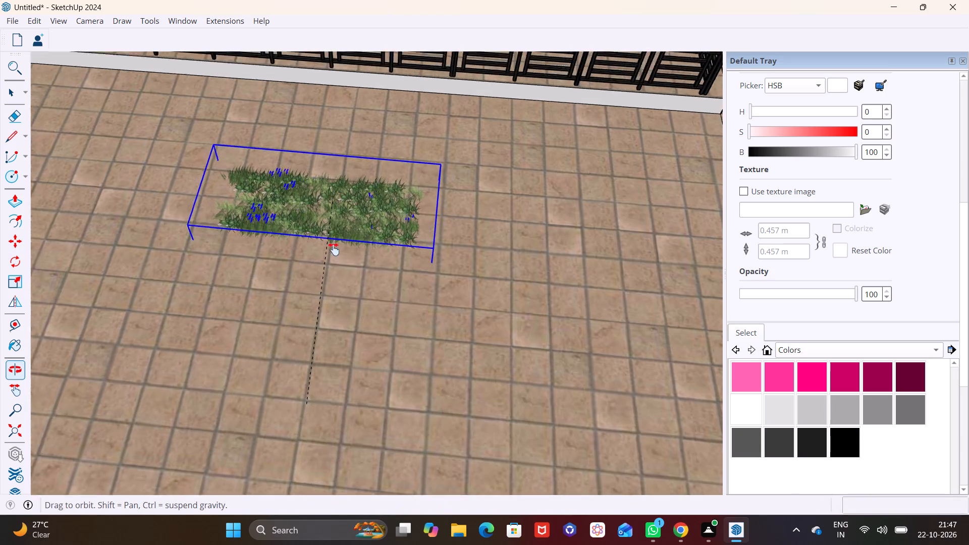
middle_drag(334, 249, 314, 341)
click(323, 226)
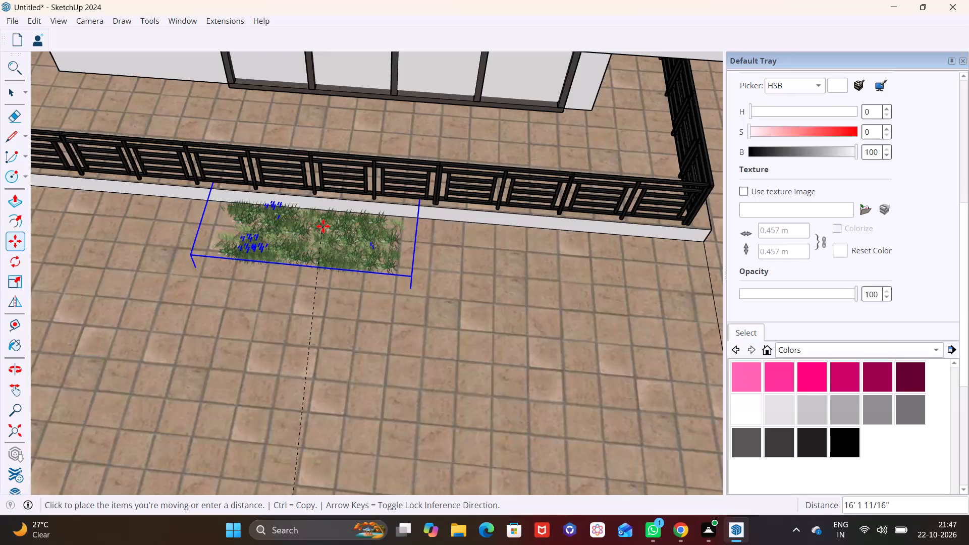
key(space)
click(351, 243)
click(351, 355)
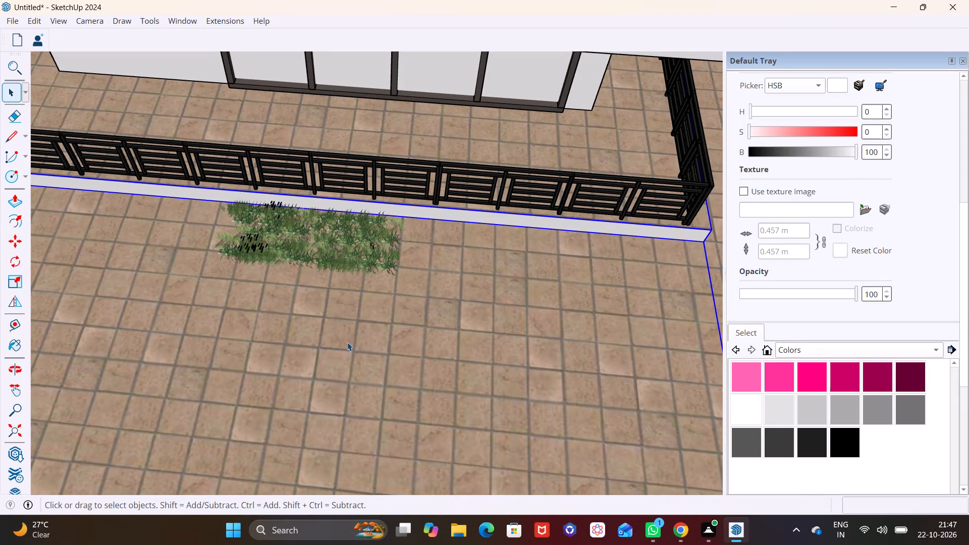
Examine the plant panel's fit against the white base of the lower balcony from low, high and side views.
middle_drag(362, 257, 288, 103)
scroll(313, 244, up, 1)
middle_drag(313, 244, 170, 197)
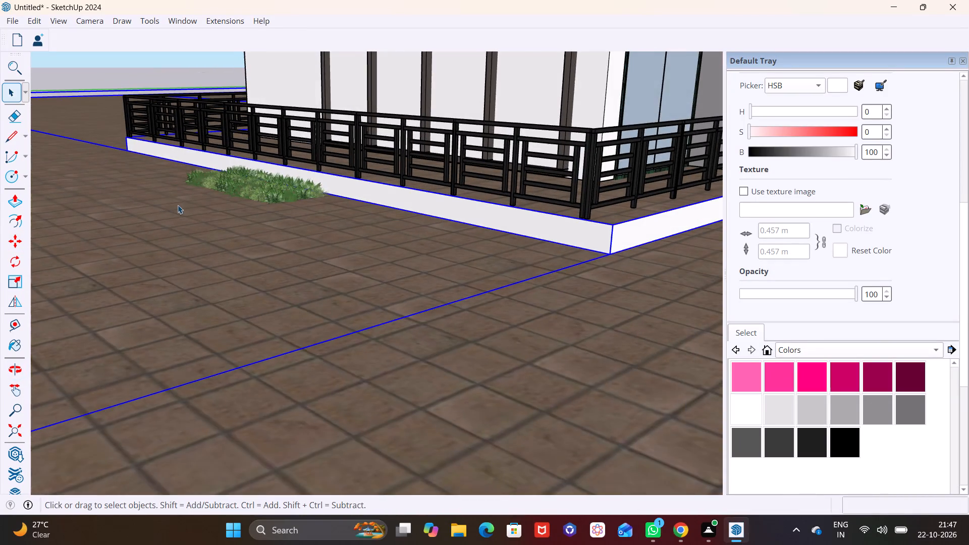
scroll(194, 201, down, 3)
middle_drag(196, 208, 443, 365)
scroll(400, 371, up, 8)
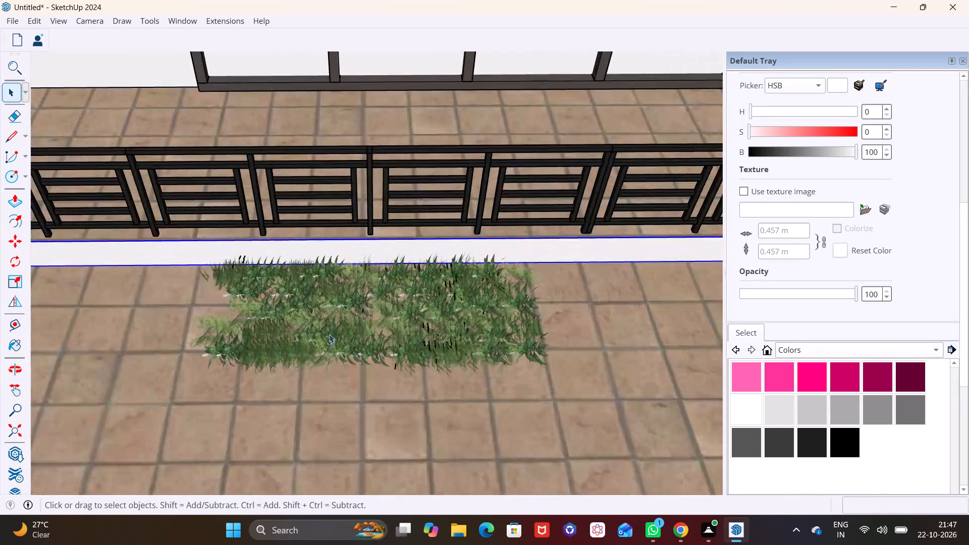
scroll(357, 314, down, 9)
middle_drag(368, 313, 183, 312)
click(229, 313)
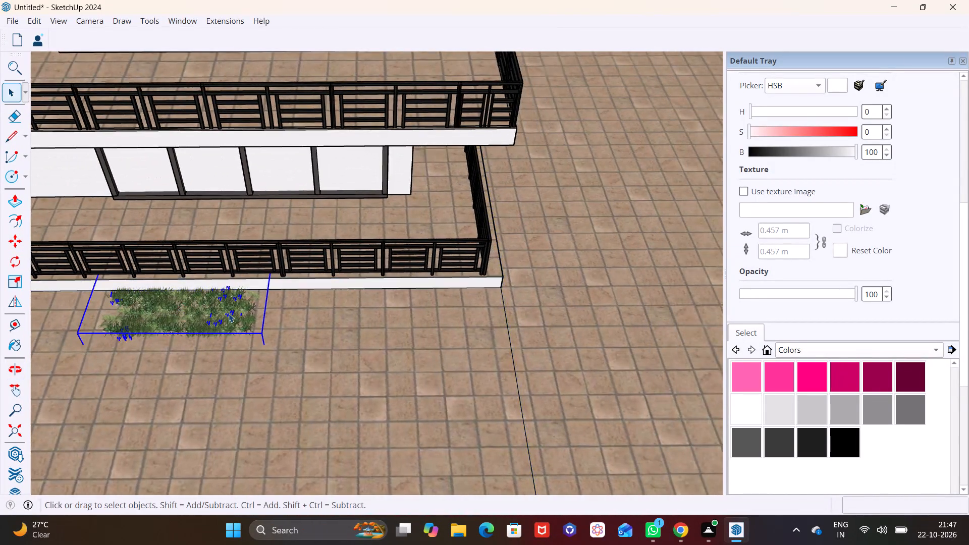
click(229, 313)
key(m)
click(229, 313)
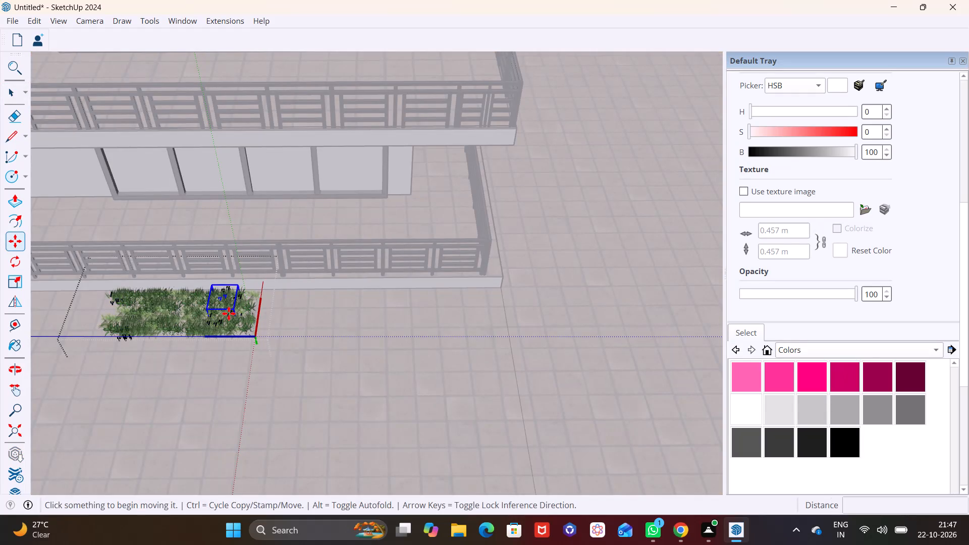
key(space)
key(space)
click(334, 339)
Move the plant panel about 14' 11" along the lower balcony's white base so it ends at the balcony's near corner.
click(236, 306)
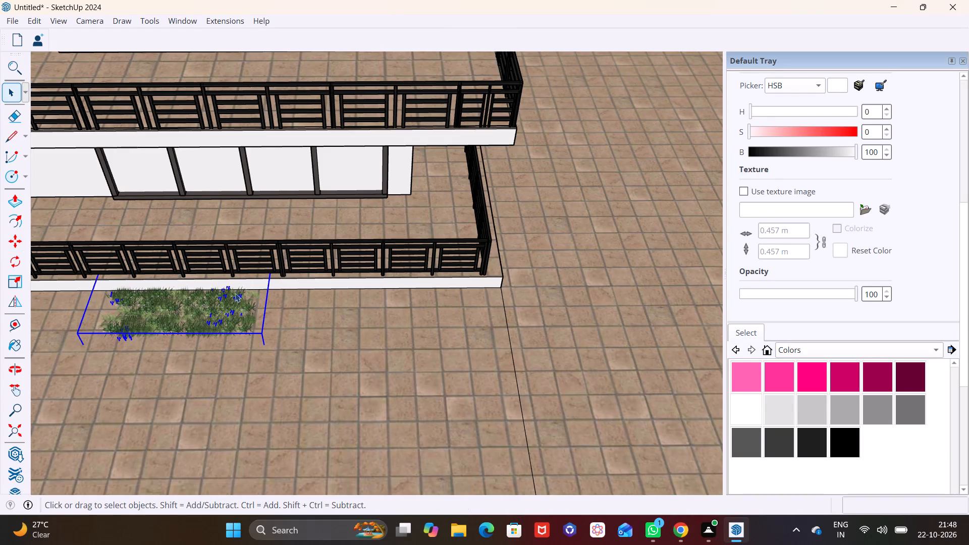
key(m)
click(226, 318)
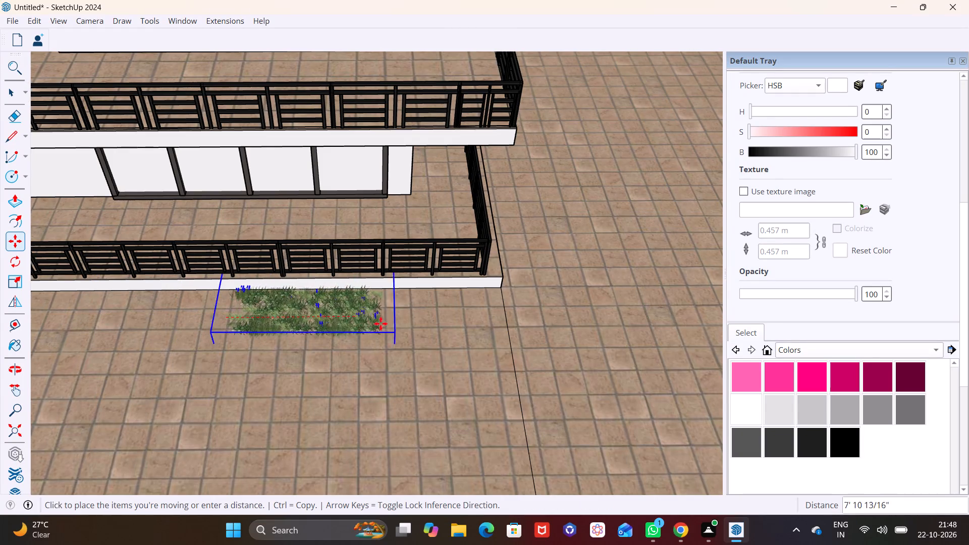
click(483, 320)
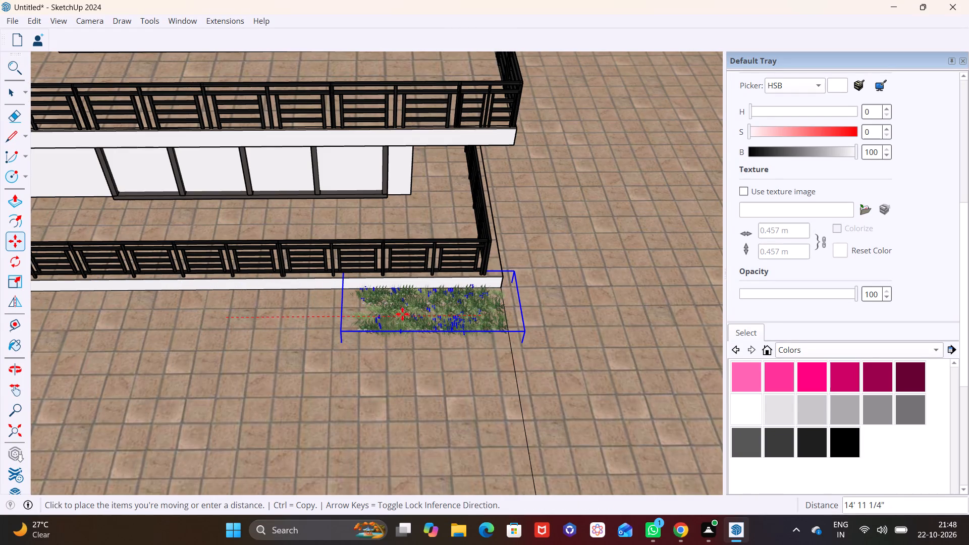
Copy the plant panel about 7' 3" along the balcony base, and copy the new panel once more to extend the planting strip.
click(396, 310)
key(m)
click(387, 312)
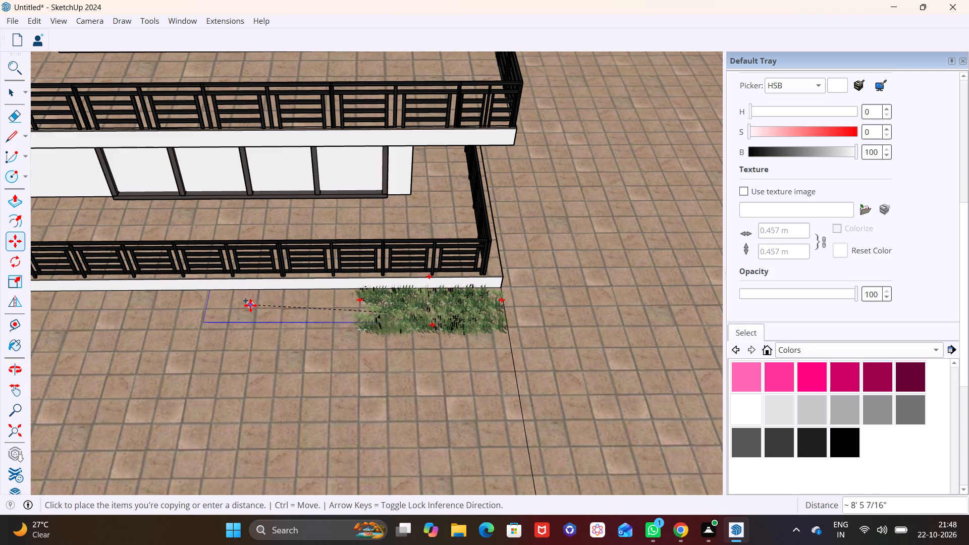
click(262, 312)
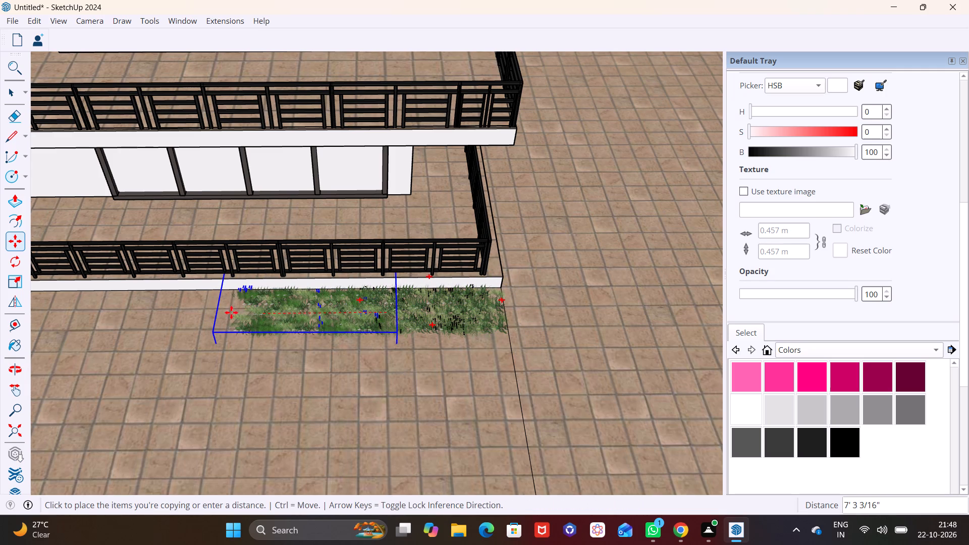
click(275, 310)
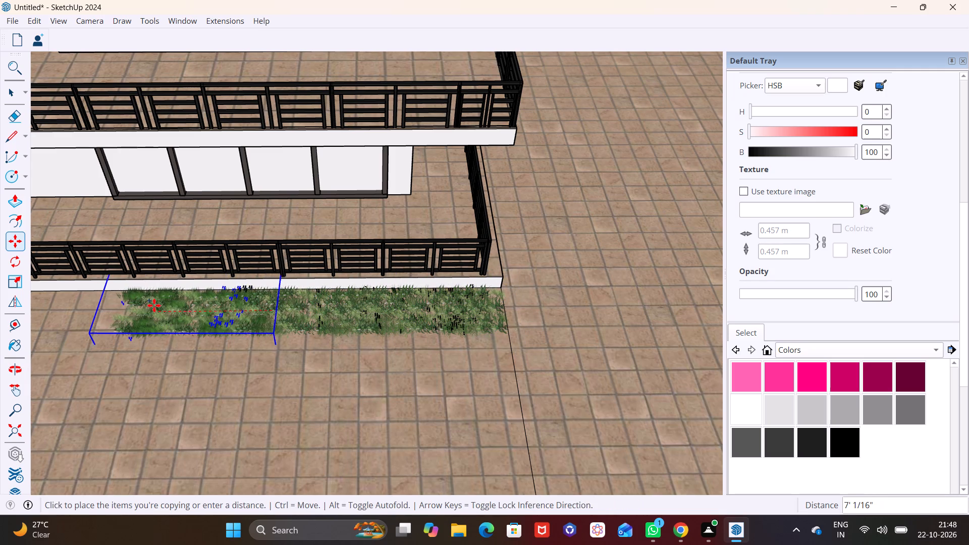
click(123, 307)
middle_drag(206, 332, 261, 220)
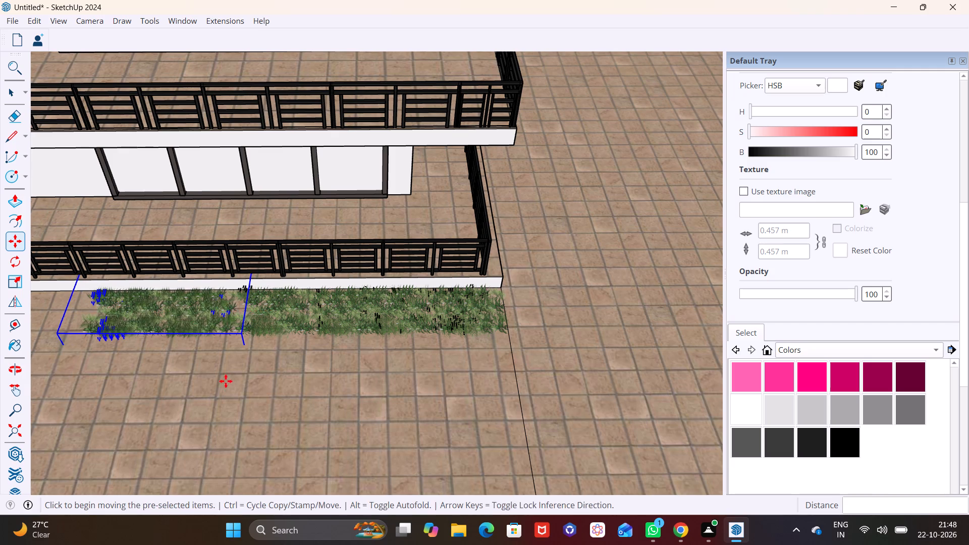
middle_drag(234, 379, 257, 297)
scroll(257, 297, up, 1)
middle_drag(241, 406, 266, 315)
key(space)
click(284, 328)
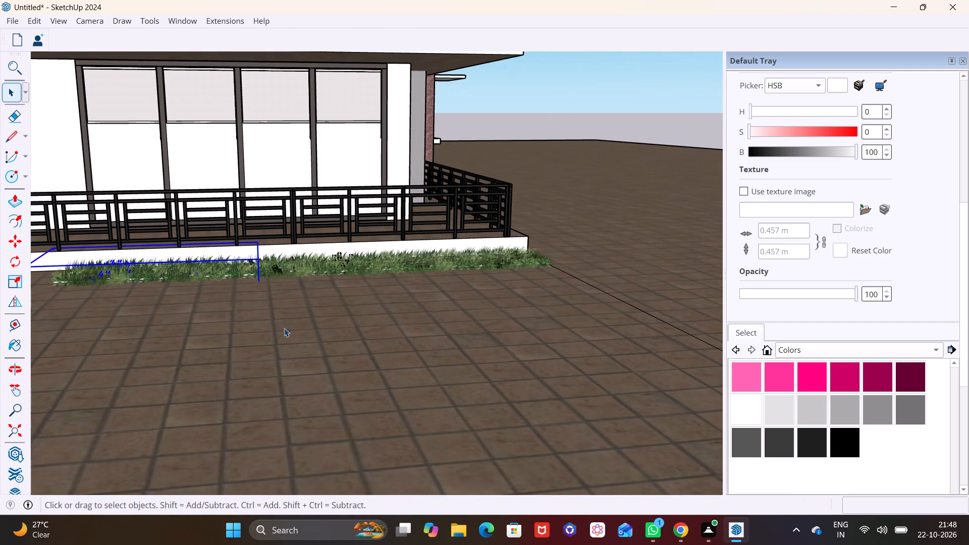
Copy the strip's end panel twice more along the base, the last copy about 8' on, reaching the balcony's other corner.
middle_drag(286, 330, 286, 460)
scroll(274, 352, down, 5)
middle_drag(279, 375, 412, 372)
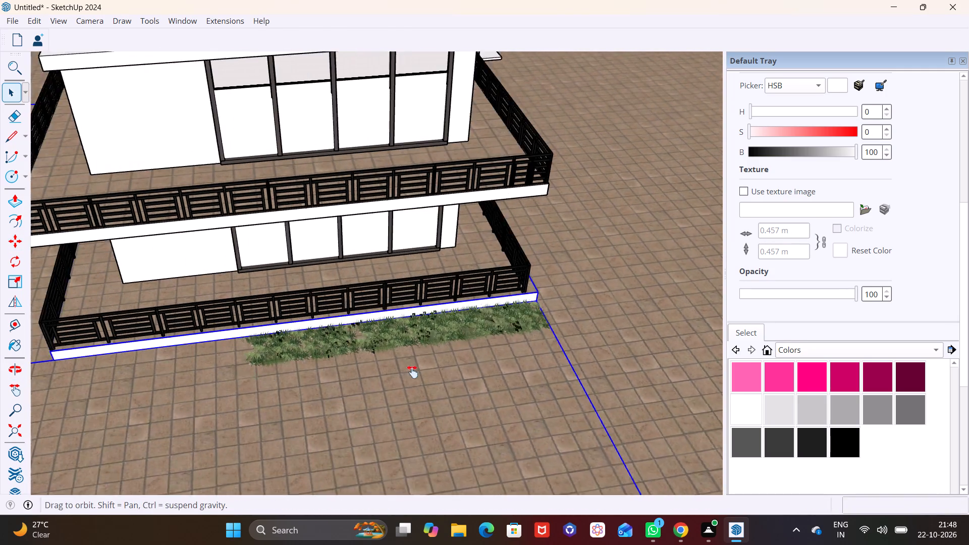
middle_drag(412, 372, 452, 372)
scroll(386, 351, up, 2)
shift+middle_drag(323, 352, 383, 344)
click(411, 336)
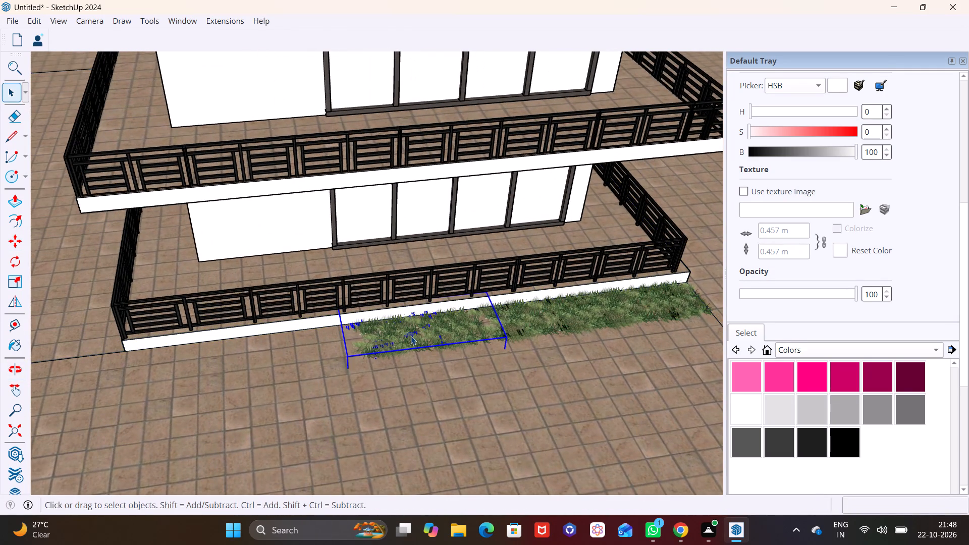
key(m)
click(411, 336)
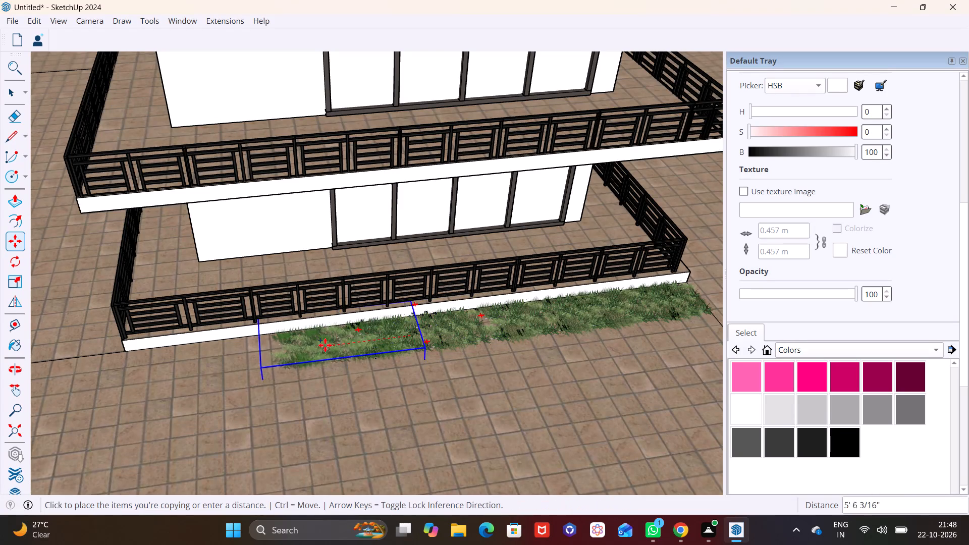
click(289, 351)
click(301, 350)
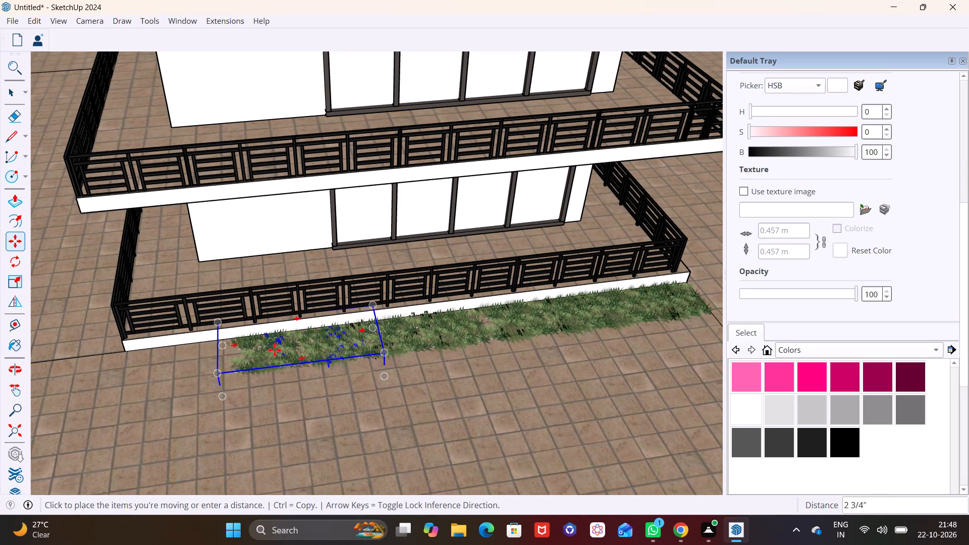
click(173, 365)
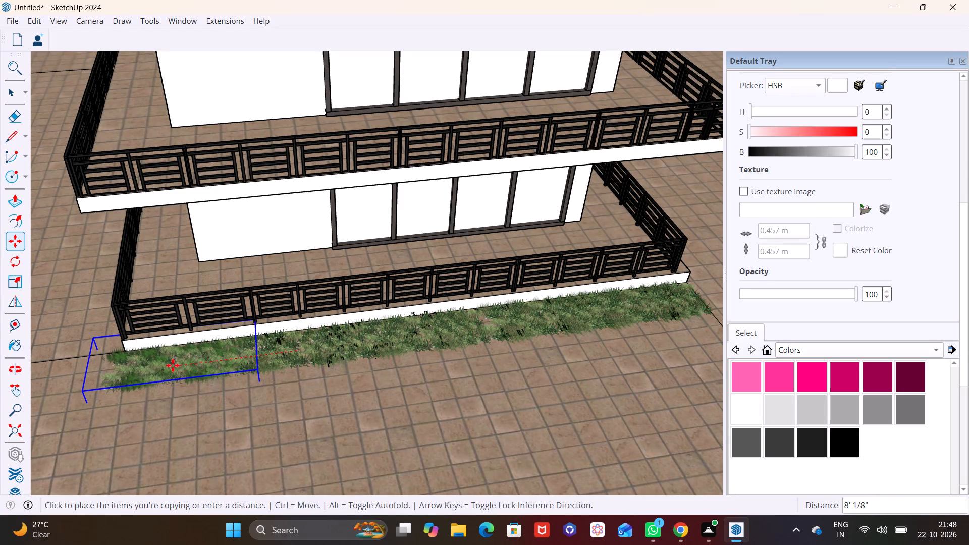
key(space)
click(251, 403)
click(251, 403)
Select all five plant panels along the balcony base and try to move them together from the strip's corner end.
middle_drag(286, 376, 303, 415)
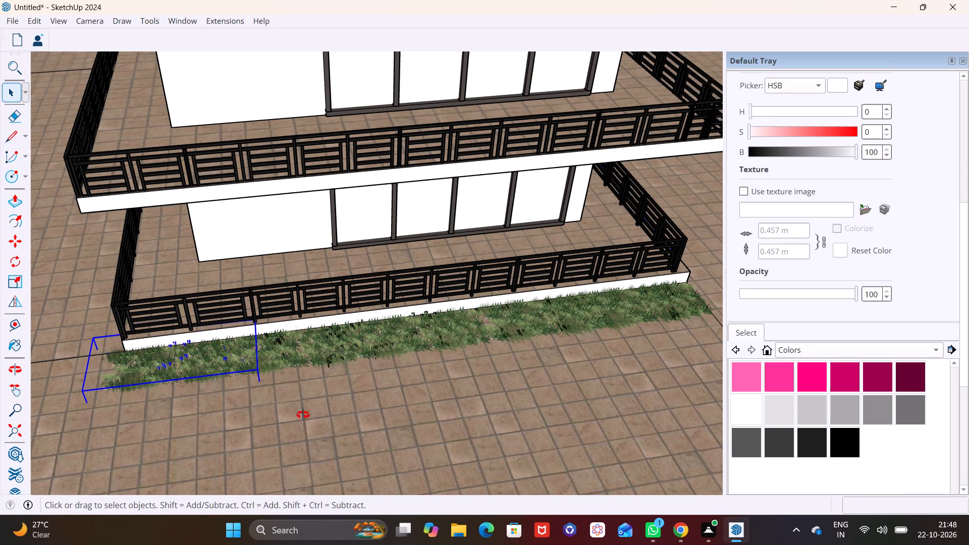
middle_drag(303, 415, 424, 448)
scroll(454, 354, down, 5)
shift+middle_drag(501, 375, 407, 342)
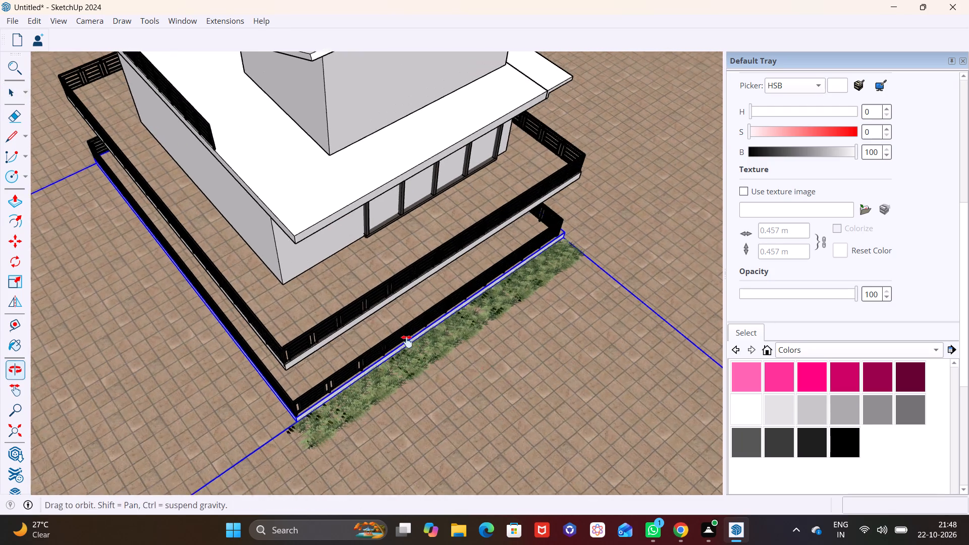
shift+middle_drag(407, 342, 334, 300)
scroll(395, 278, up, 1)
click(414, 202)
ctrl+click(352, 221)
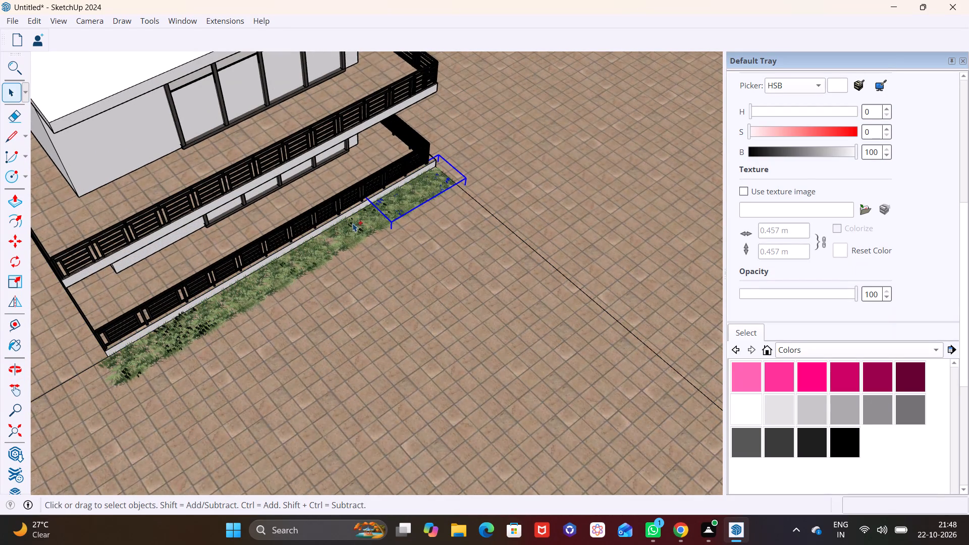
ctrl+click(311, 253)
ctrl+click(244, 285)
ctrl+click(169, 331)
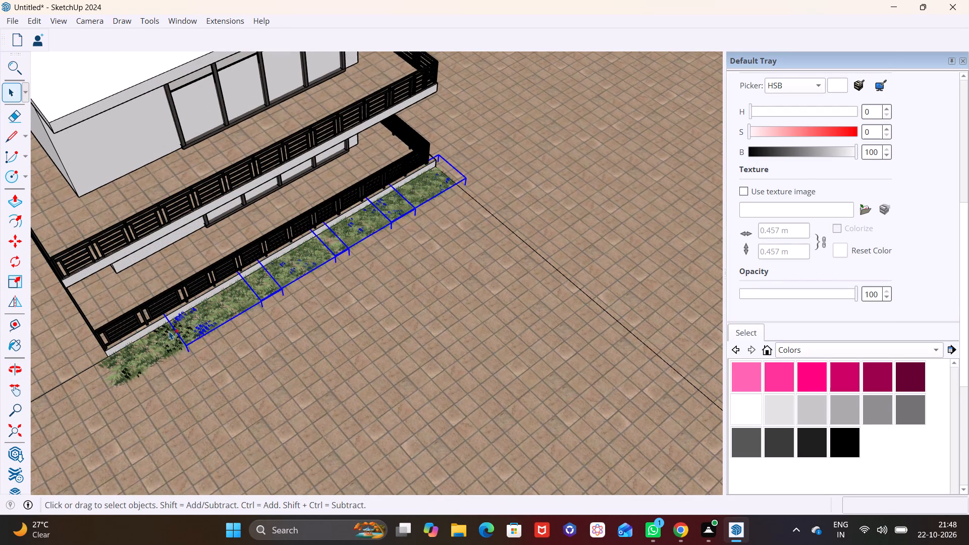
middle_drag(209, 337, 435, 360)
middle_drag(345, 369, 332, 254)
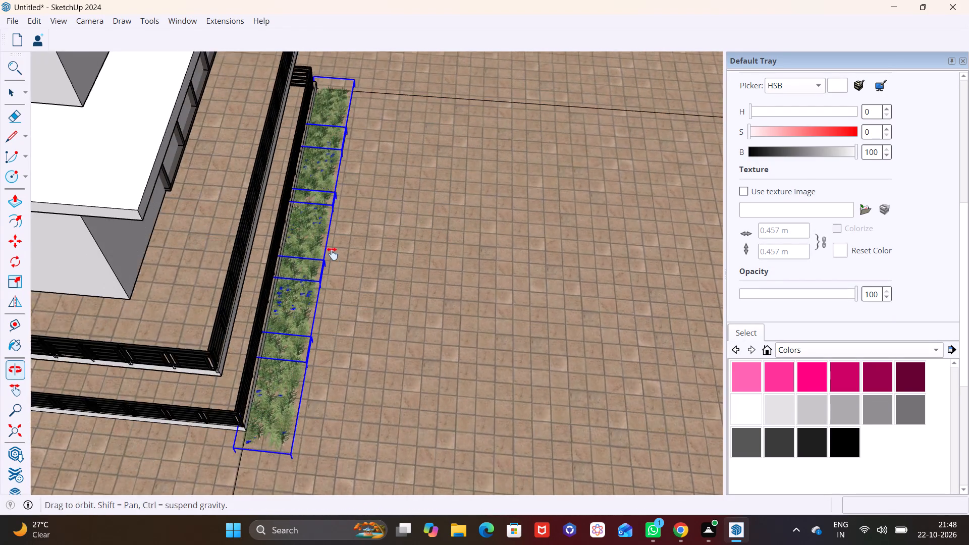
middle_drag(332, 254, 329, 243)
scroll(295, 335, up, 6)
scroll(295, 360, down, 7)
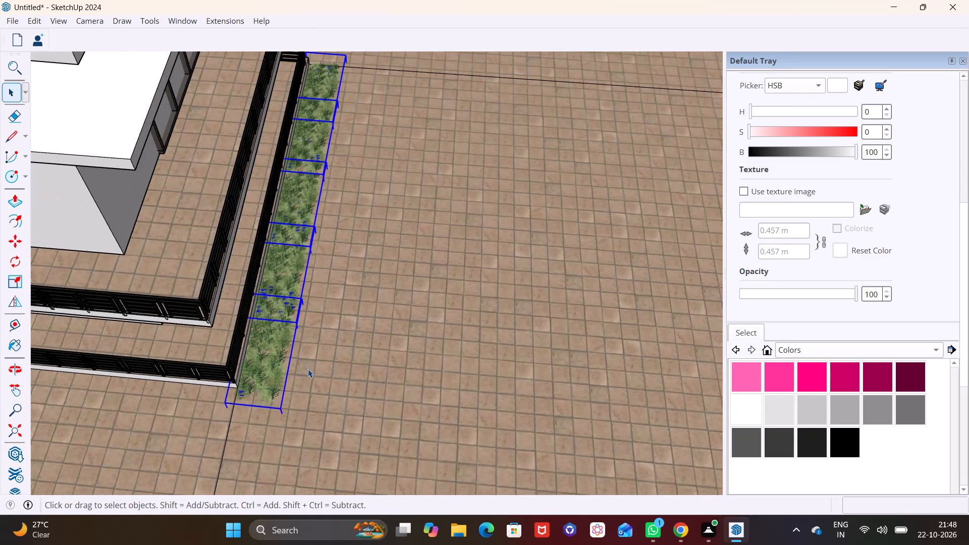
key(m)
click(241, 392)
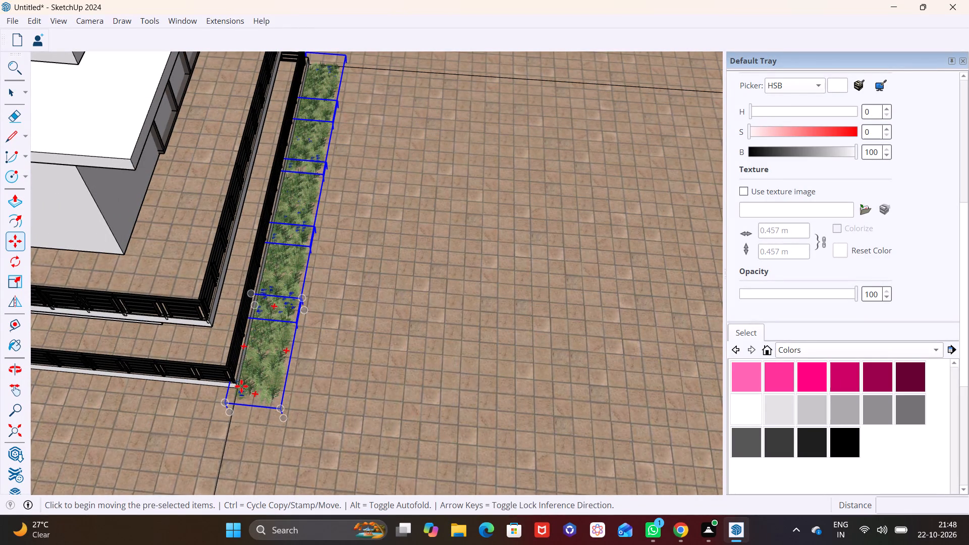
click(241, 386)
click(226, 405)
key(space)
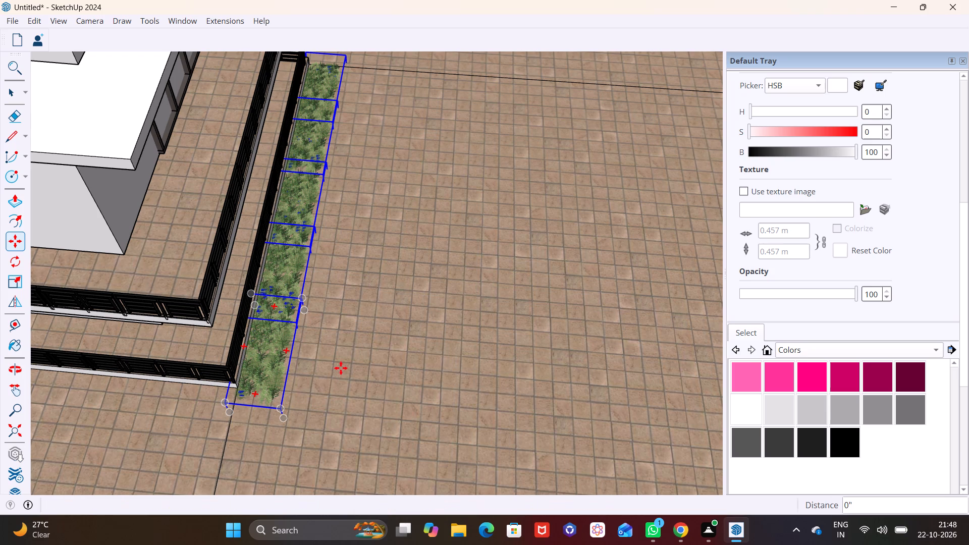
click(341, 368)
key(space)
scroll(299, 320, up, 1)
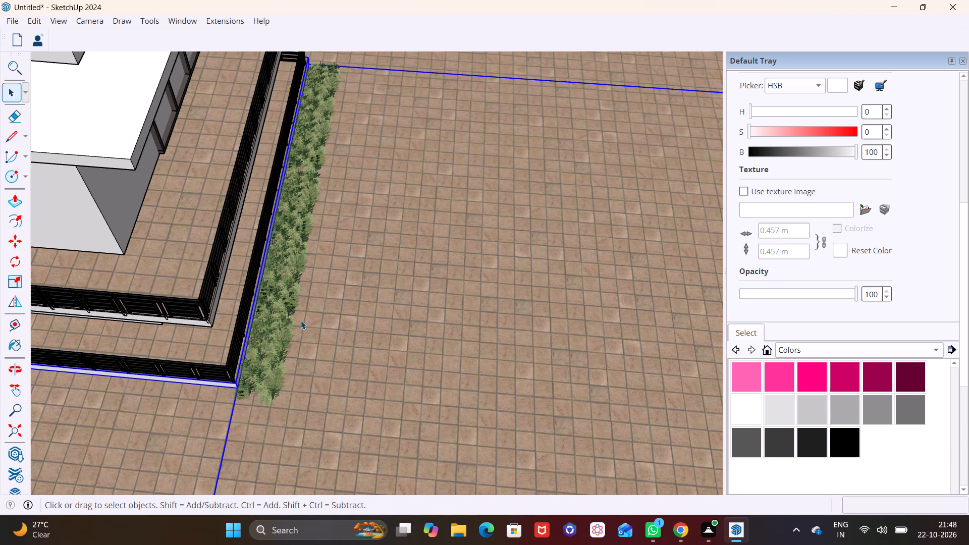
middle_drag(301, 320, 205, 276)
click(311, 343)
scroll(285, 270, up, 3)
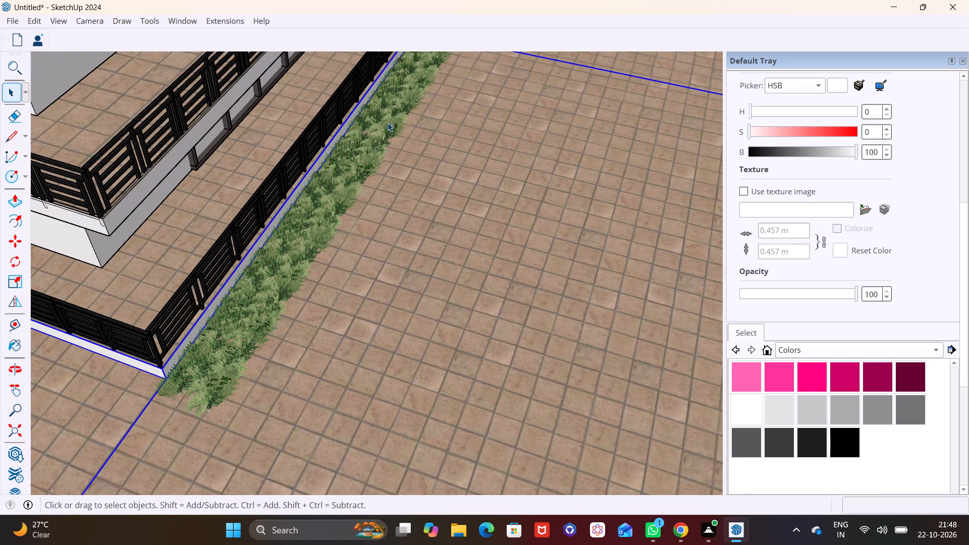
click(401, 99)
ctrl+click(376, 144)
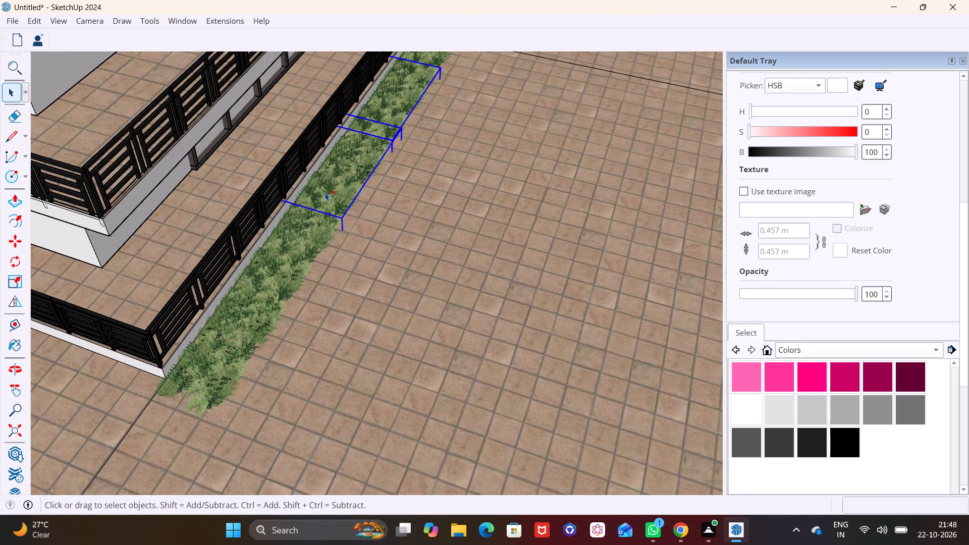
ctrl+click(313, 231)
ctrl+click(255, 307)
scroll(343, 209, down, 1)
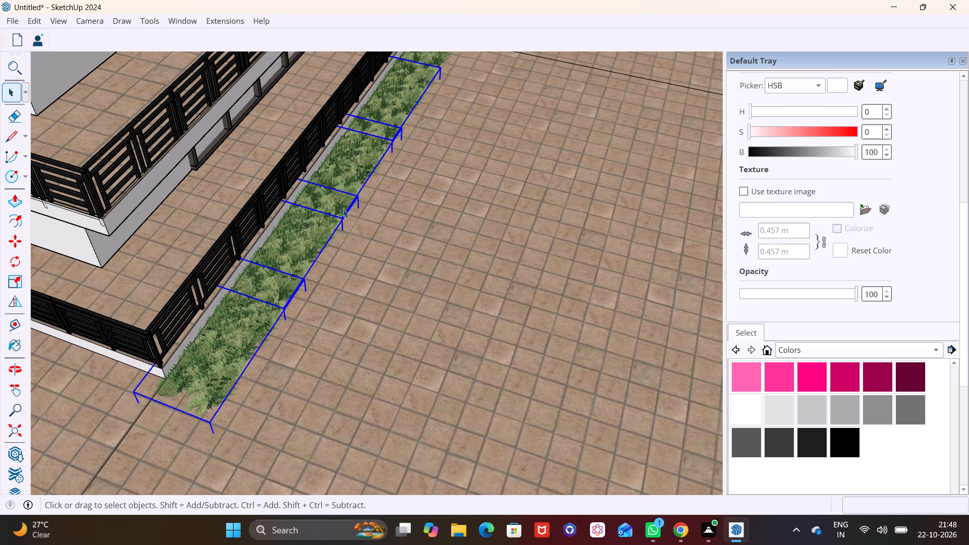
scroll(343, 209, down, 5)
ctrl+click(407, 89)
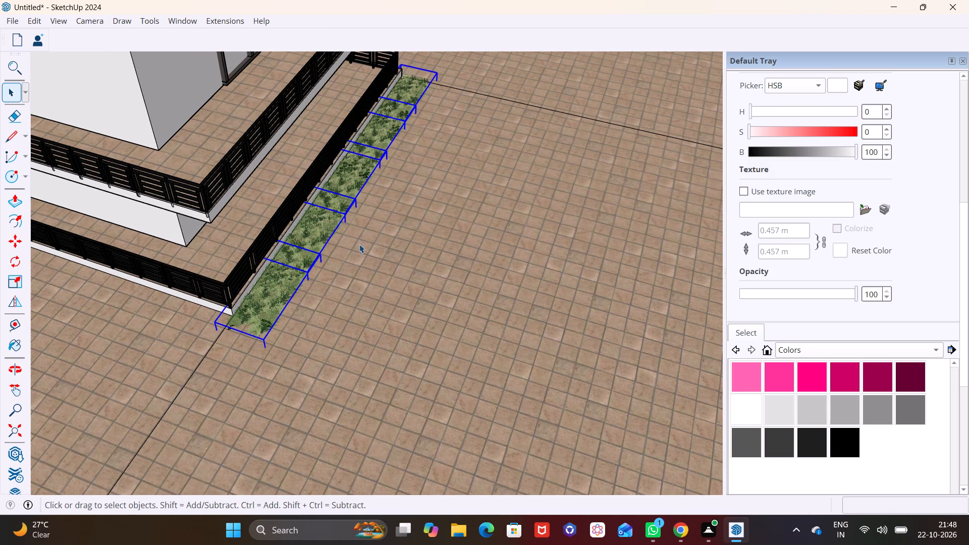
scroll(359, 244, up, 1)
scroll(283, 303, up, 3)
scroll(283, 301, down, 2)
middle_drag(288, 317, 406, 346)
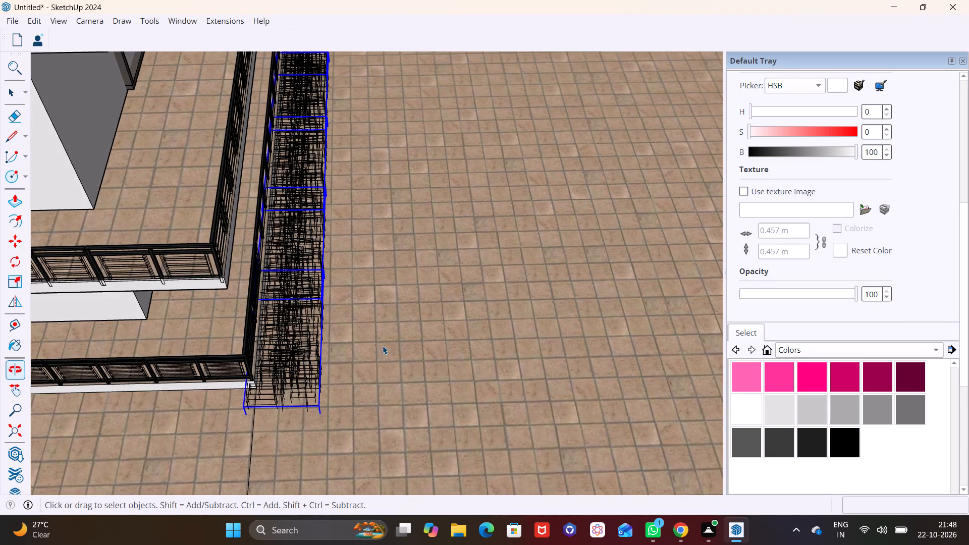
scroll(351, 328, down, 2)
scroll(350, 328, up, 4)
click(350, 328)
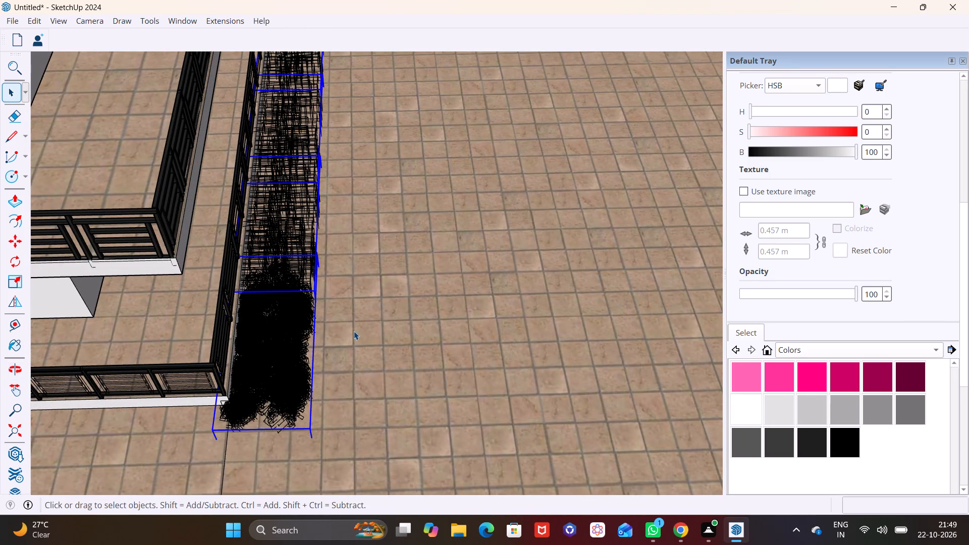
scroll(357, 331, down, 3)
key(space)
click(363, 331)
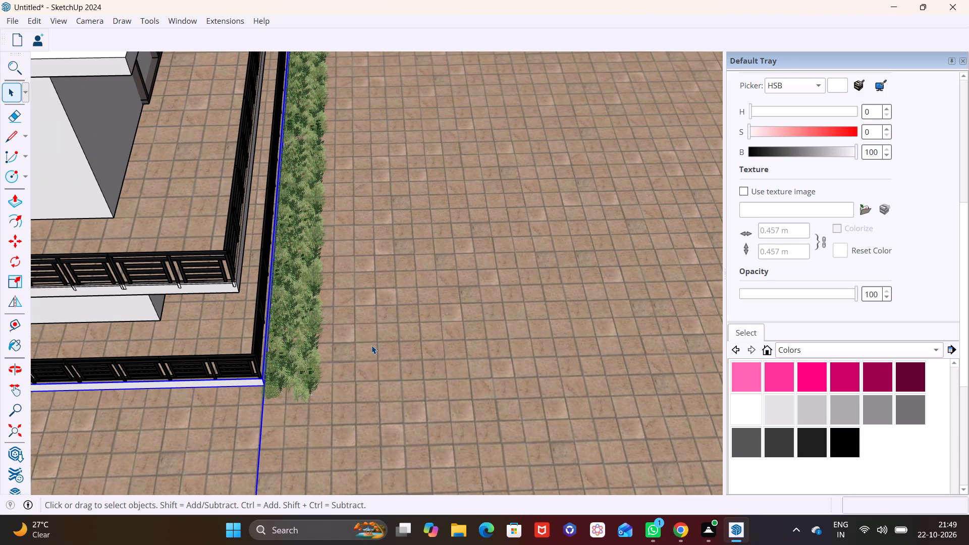
Copy the corner-end plant panel about 3' 6" outward from the balcony base to start a second planting row.
click(309, 359)
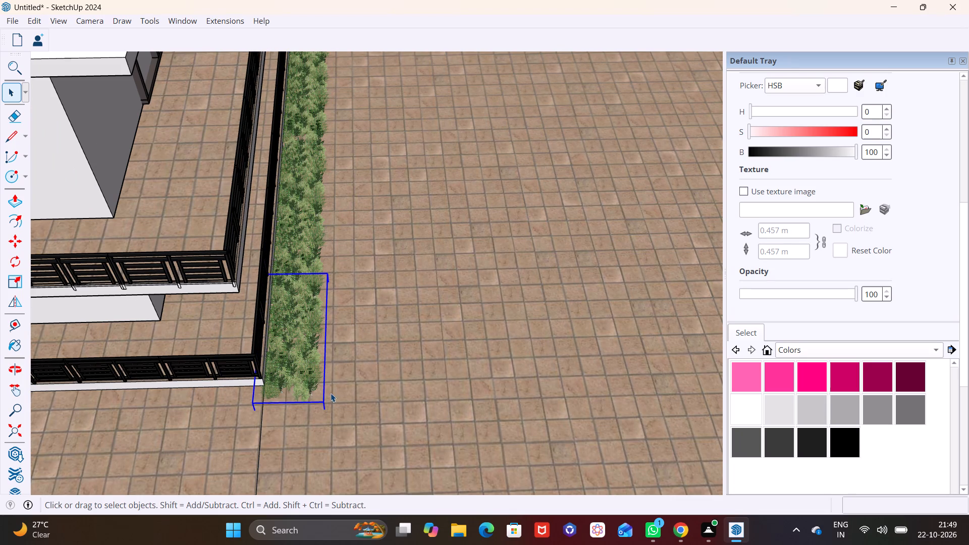
key(m)
click(256, 403)
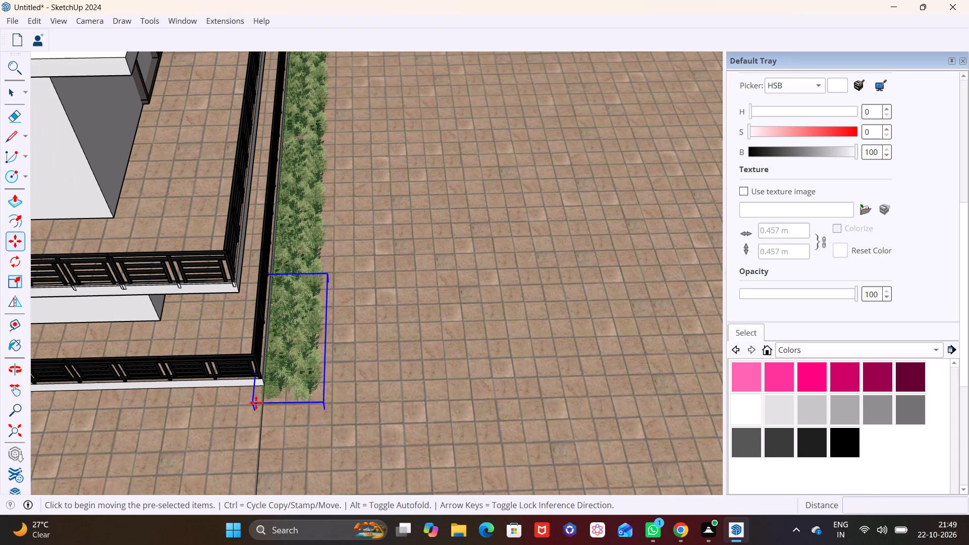
click(307, 396)
middle_drag(399, 369, 385, 371)
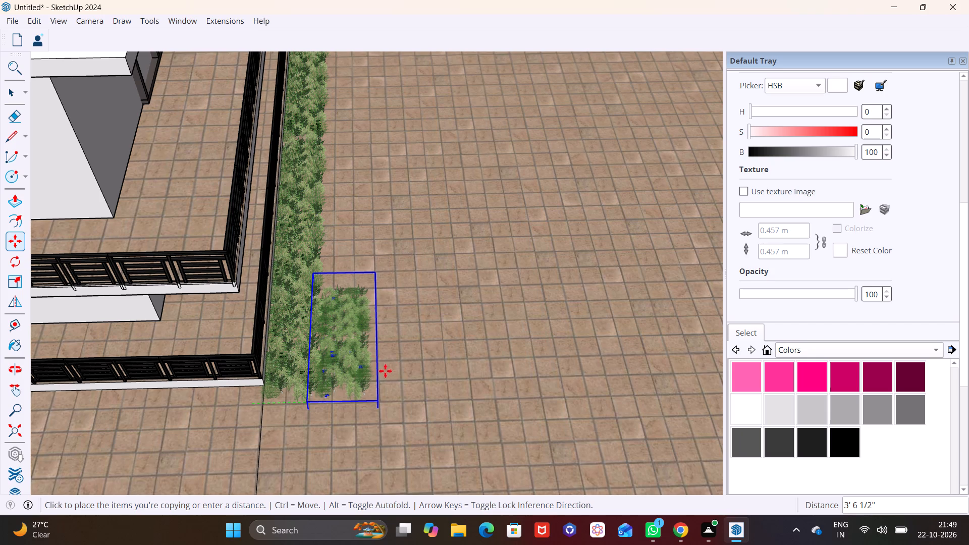
middle_drag(385, 371, 170, 429)
scroll(414, 317, down, 2)
middle_drag(420, 321, 262, 383)
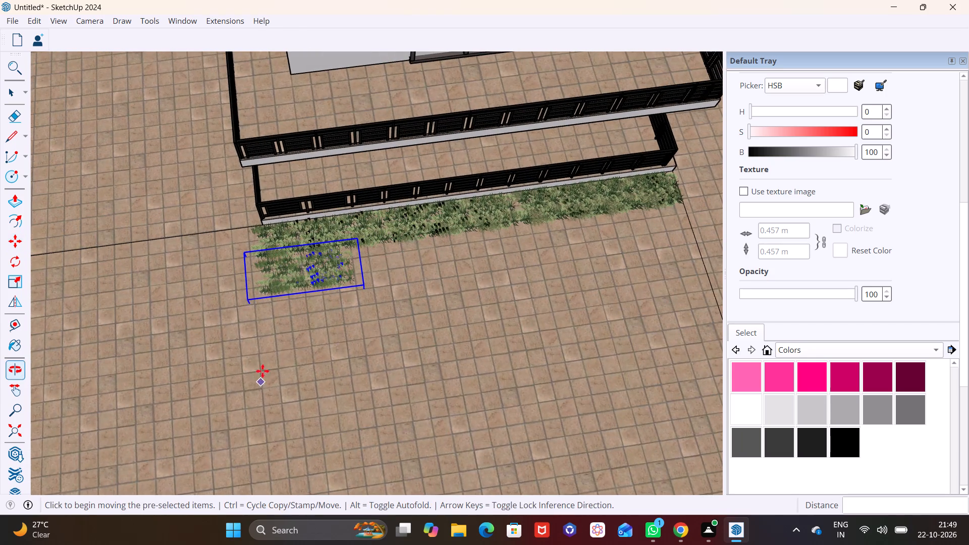
drag(348, 339, 354, 339)
click(354, 338)
key(space)
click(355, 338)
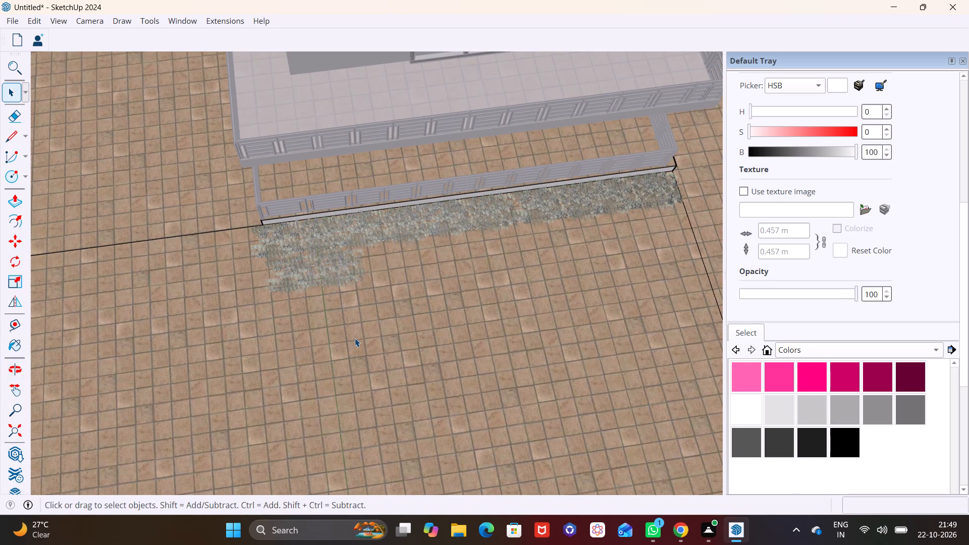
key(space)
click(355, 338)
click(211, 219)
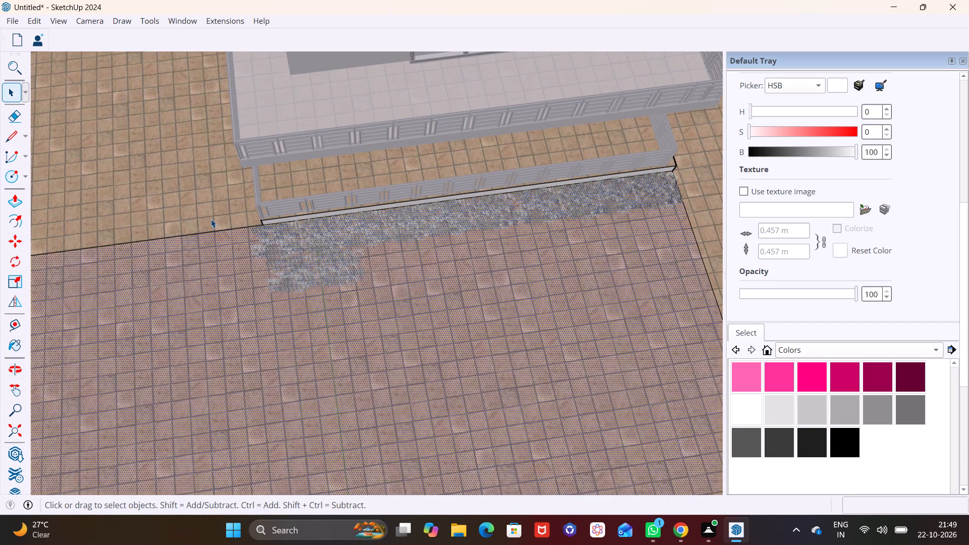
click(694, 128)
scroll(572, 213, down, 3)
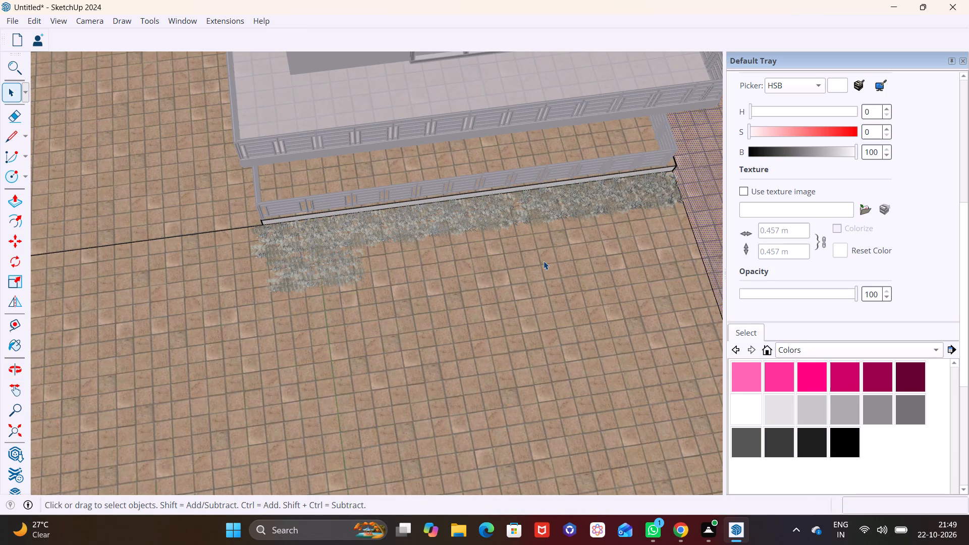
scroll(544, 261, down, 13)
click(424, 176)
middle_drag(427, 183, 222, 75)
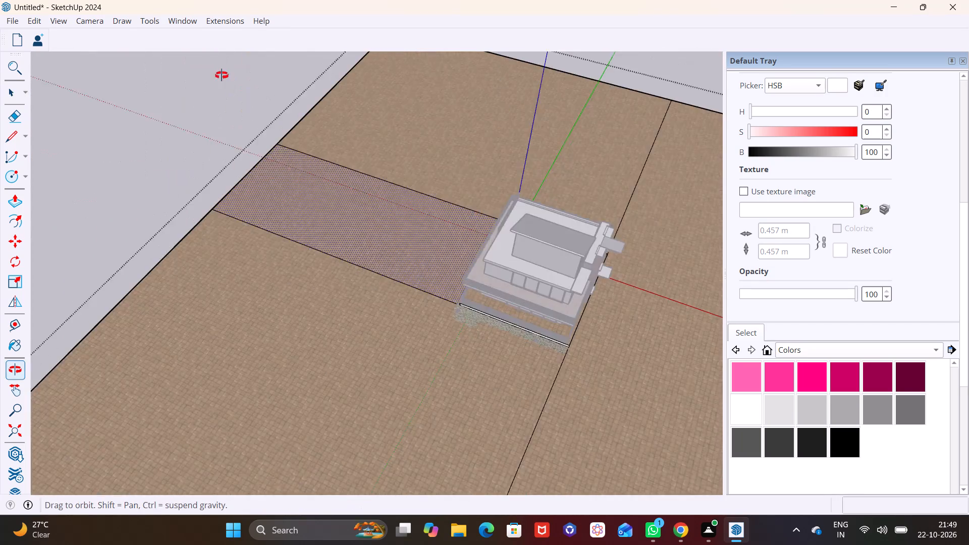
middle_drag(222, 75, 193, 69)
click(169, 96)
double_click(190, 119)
Copy the second-row plant panel about 8' 6" along the first row, and copy the new panel about 8' 3" further.
scroll(415, 272, up, 3)
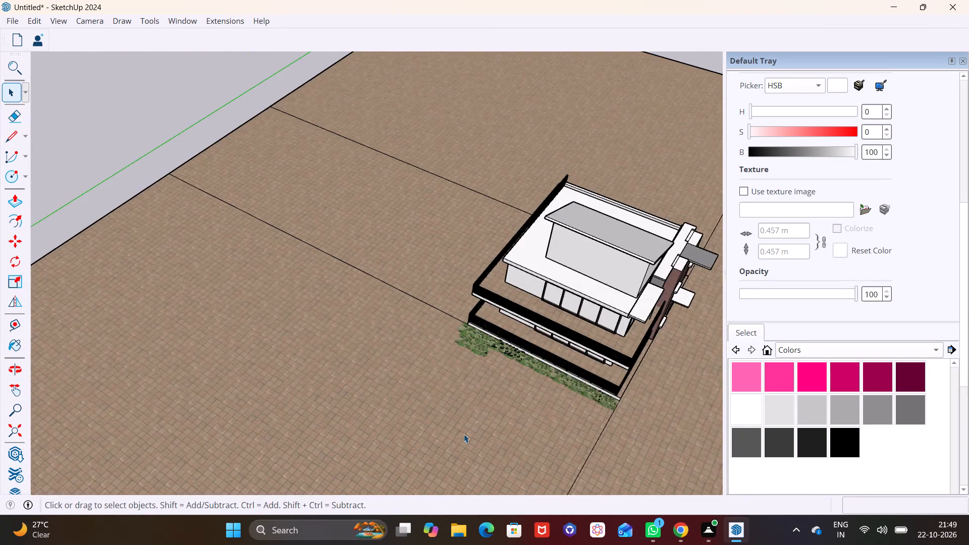
scroll(464, 434, up, 6)
scroll(506, 366, up, 3)
shift+middle_drag(526, 344, 285, 268)
middle_drag(309, 297, 403, 404)
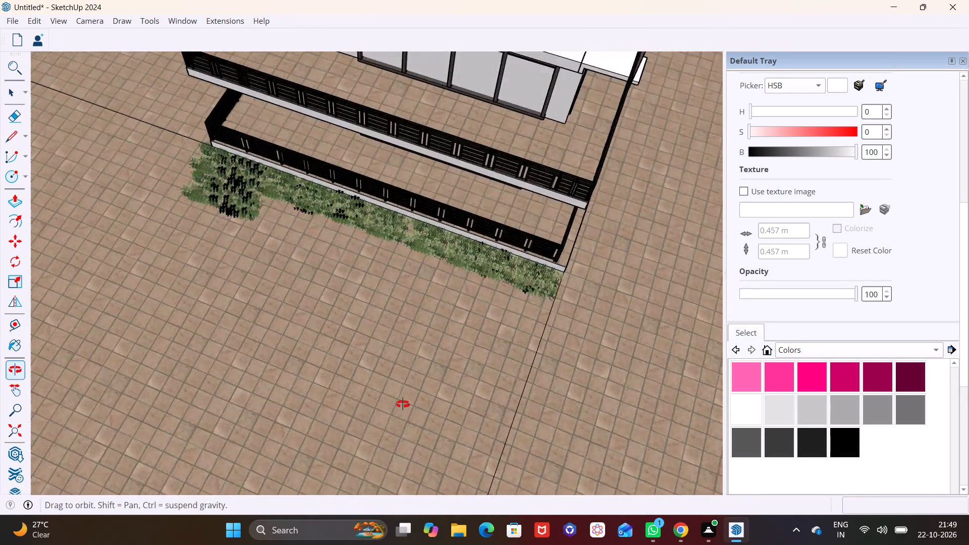
middle_drag(403, 404, 509, 411)
scroll(270, 290, up, 6)
click(208, 266)
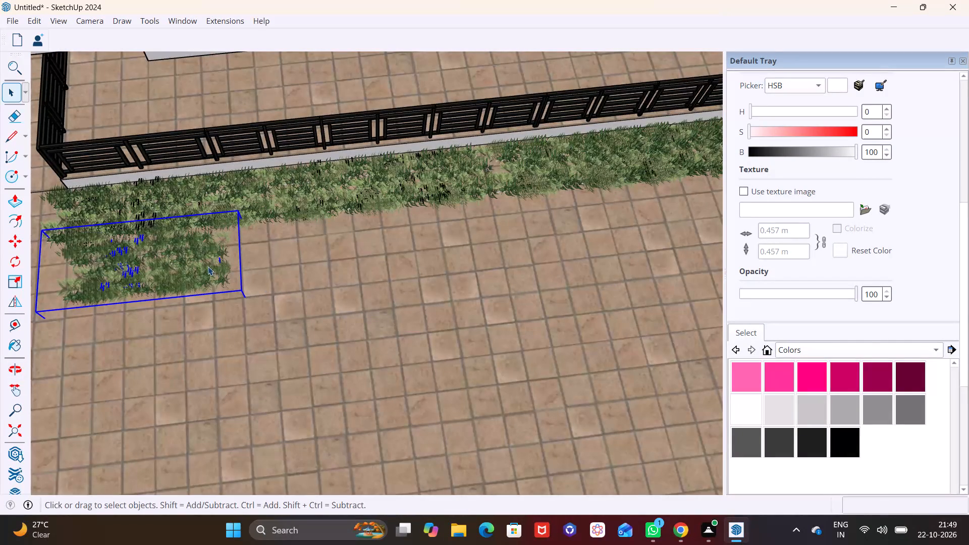
key(m)
click(134, 278)
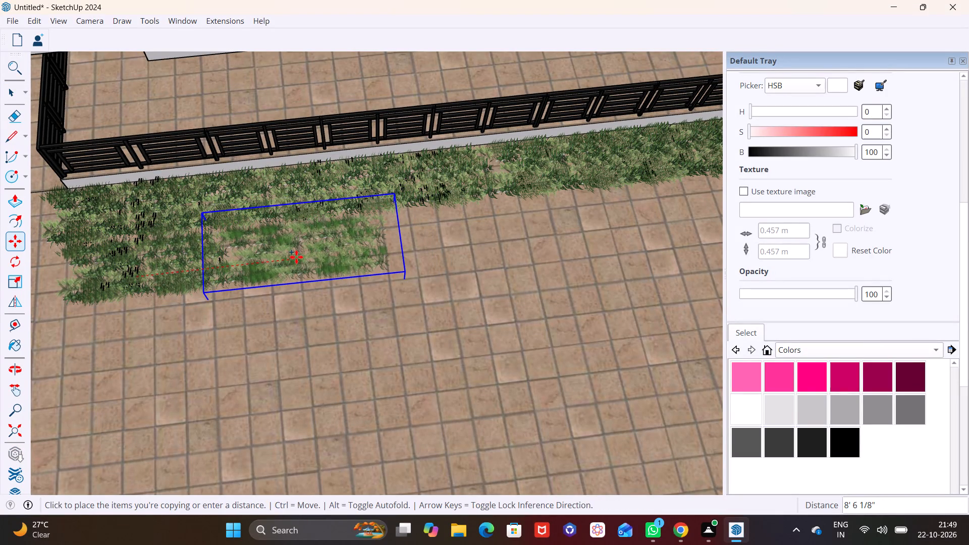
click(296, 258)
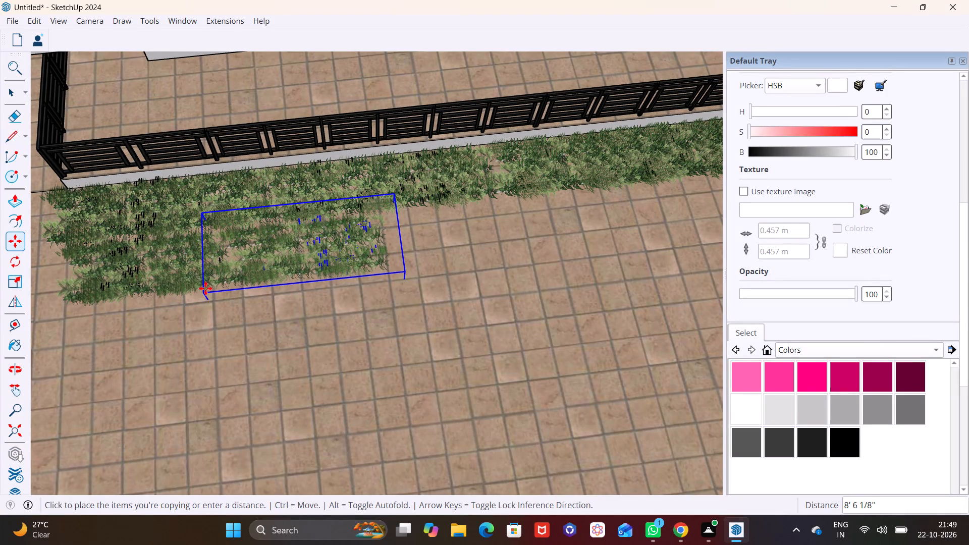
click(204, 289)
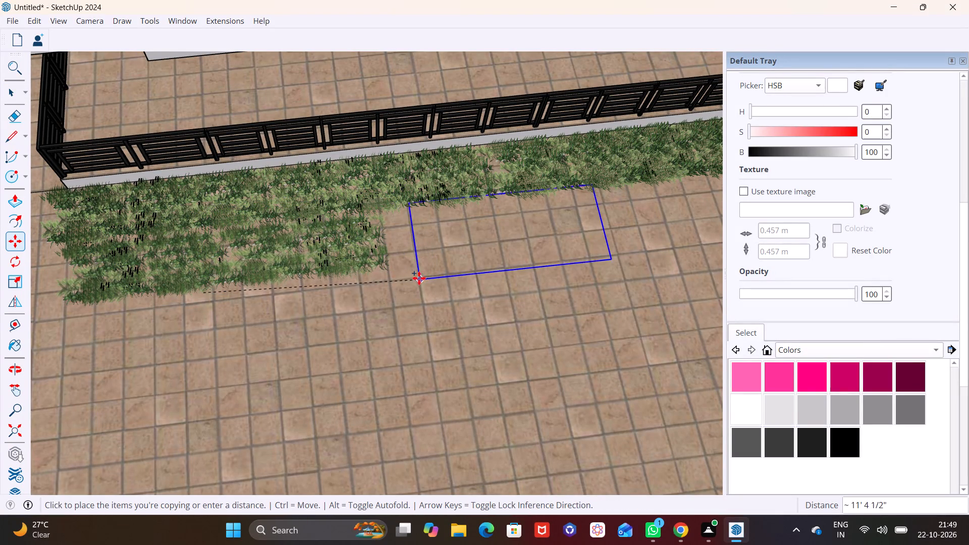
click(358, 275)
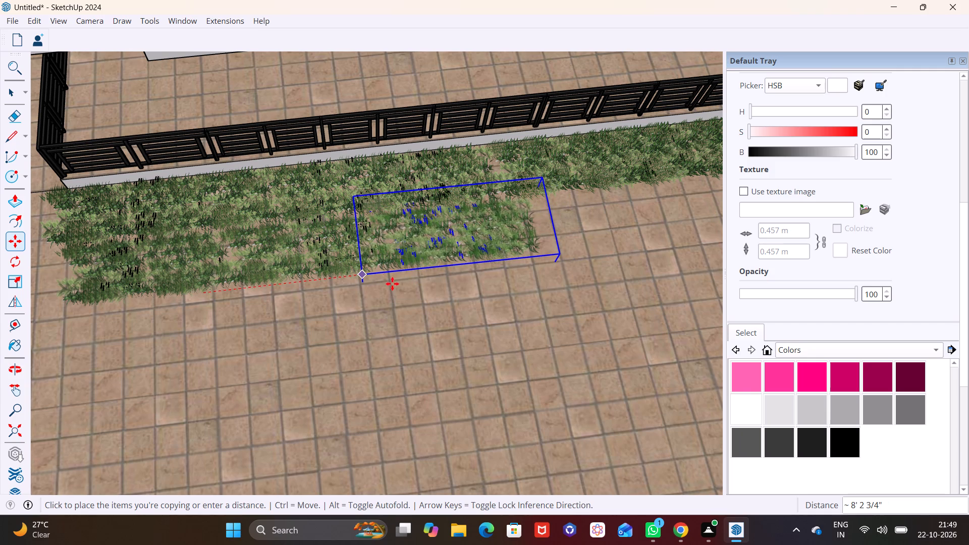
Extend the second row with two more panel copies, about 8' 8" and 6' 7" along, reaching the balcony's other corner.
scroll(395, 285, down, 10)
shift+middle_drag(447, 290, 161, 317)
scroll(193, 285, up, 3)
click(42, 296)
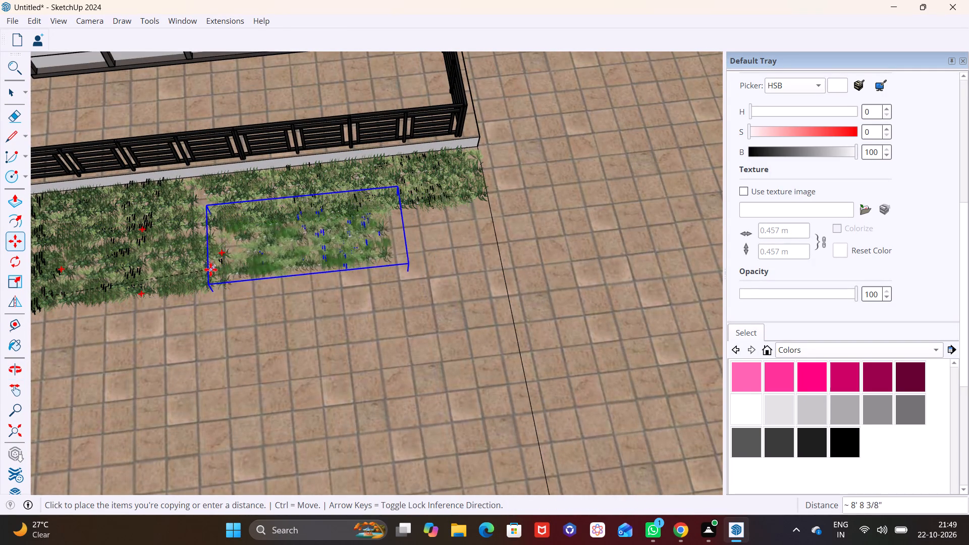
click(207, 271)
click(223, 273)
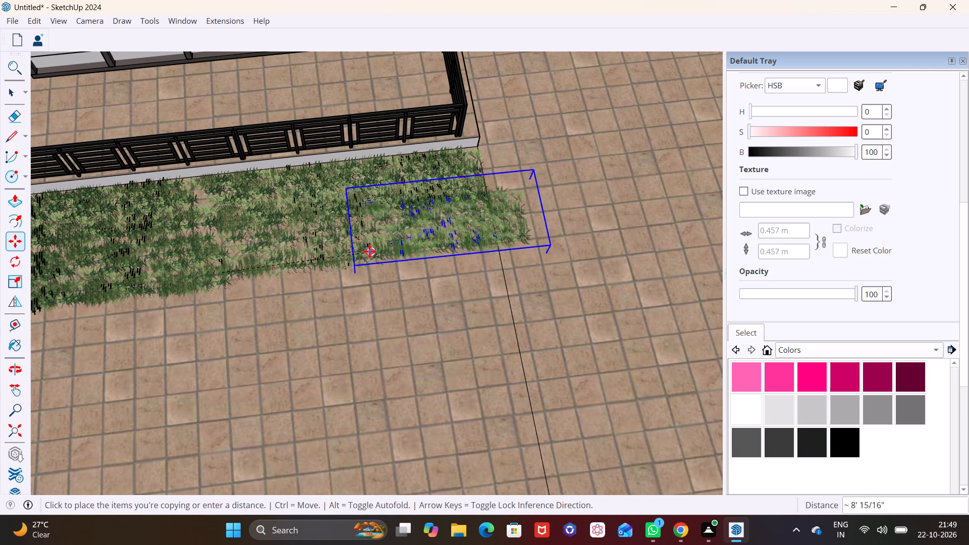
click(344, 252)
key(space)
click(405, 311)
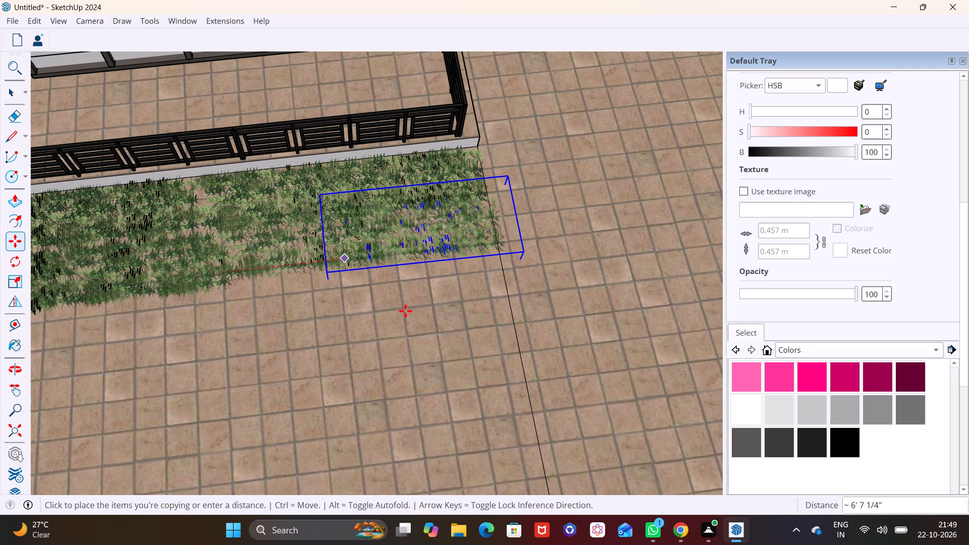
key(space)
click(405, 312)
Examine the two-row planting strip beside the lower balcony from ground level and from above.
scroll(320, 304, down, 1)
middle_drag(315, 330, 204, 360)
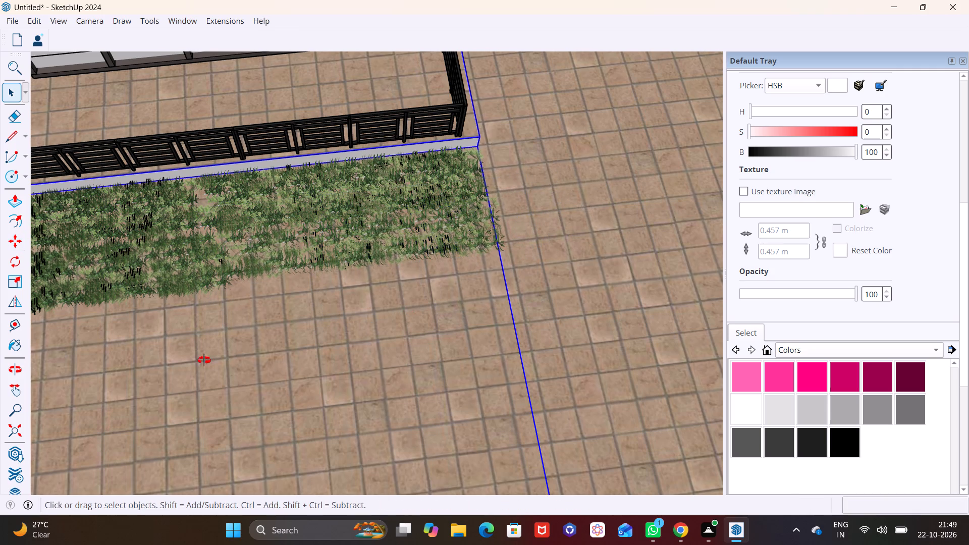
middle_drag(204, 360, 120, 331)
middle_drag(466, 337, 373, 130)
middle_drag(370, 286, 349, 244)
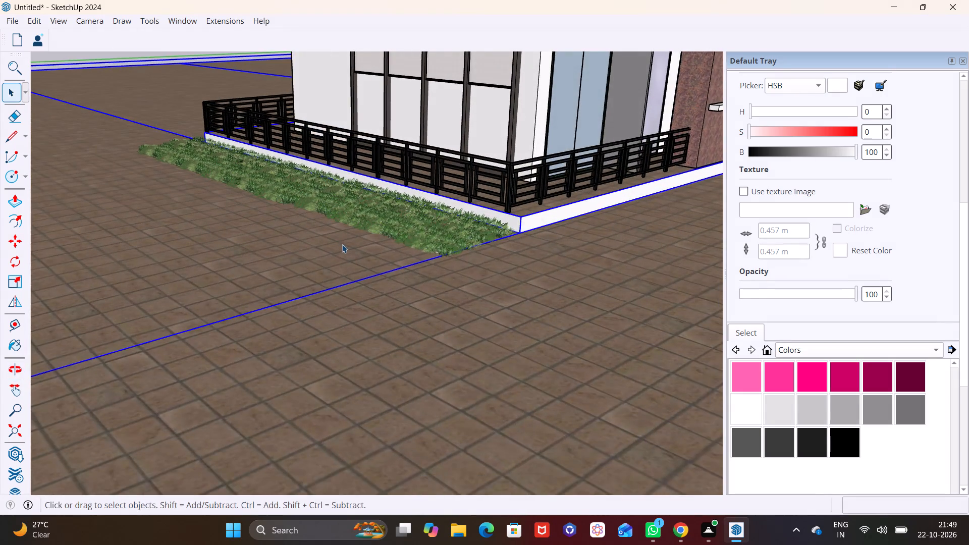
scroll(342, 244, up, 1)
middle_drag(342, 244, 251, 311)
scroll(265, 289, down, 4)
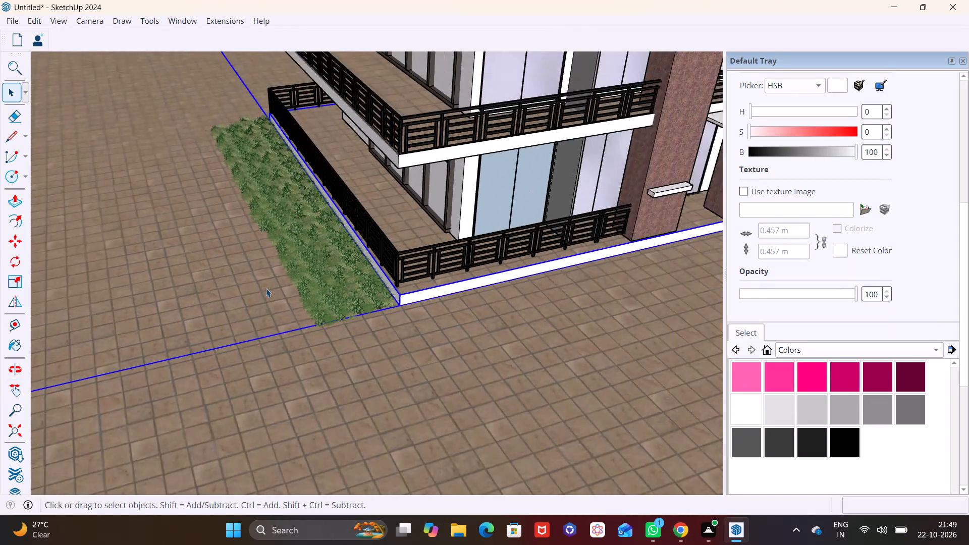
scroll(266, 288, down, 2)
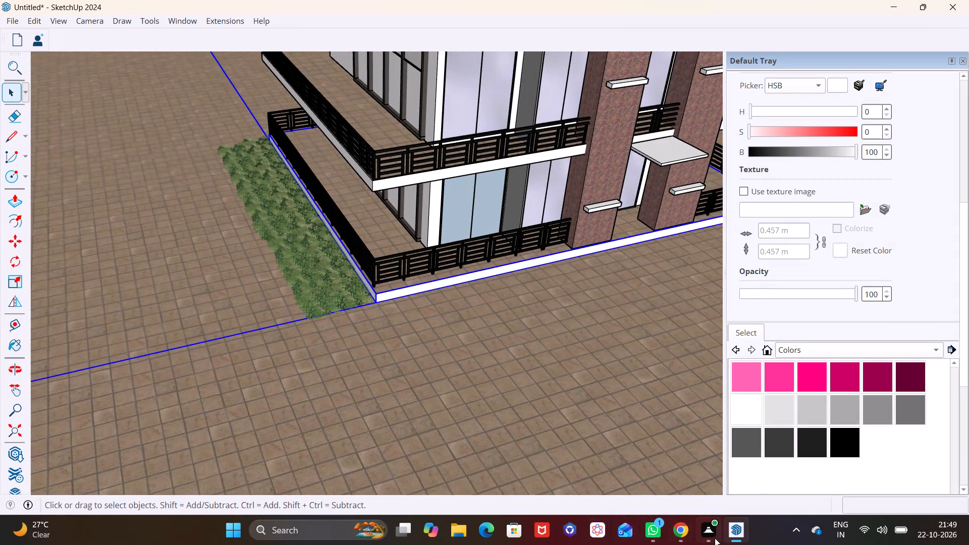
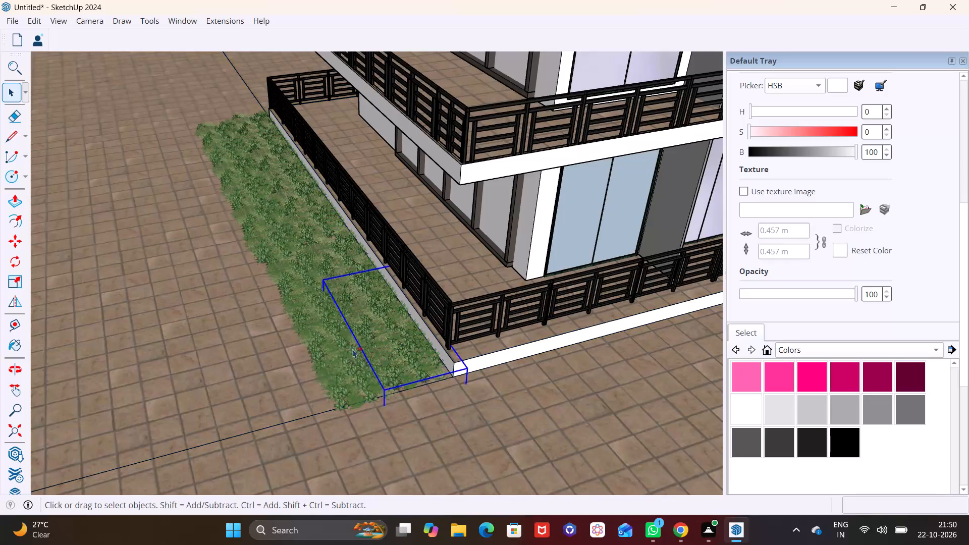
Select all the plant panels in both rows beside the lower balcony and try to copy them about 13' 5" outward across the tiled ground.
ctrl+click(305, 290)
ctrl+click(330, 258)
ctrl+click(324, 209)
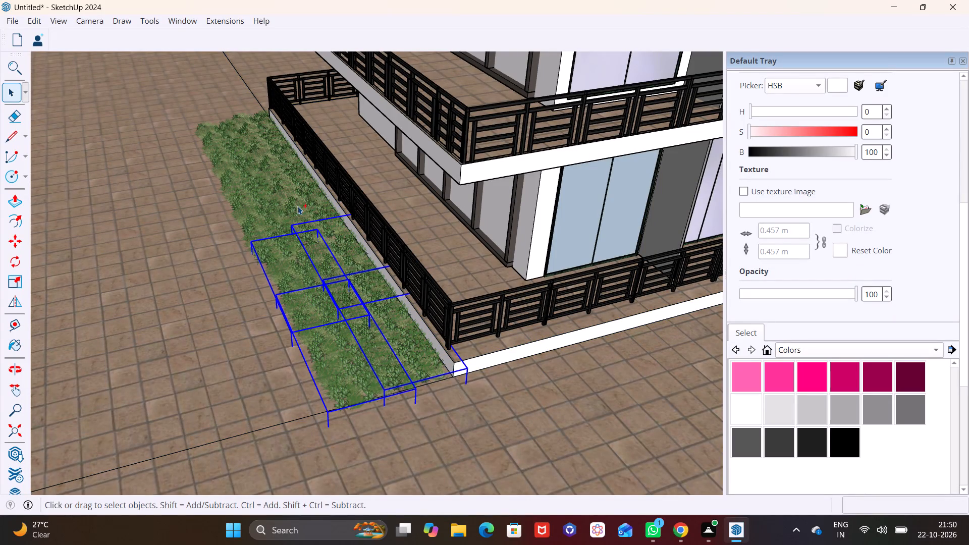
ctrl+click(273, 211)
ctrl+click(244, 171)
ctrl+click(268, 157)
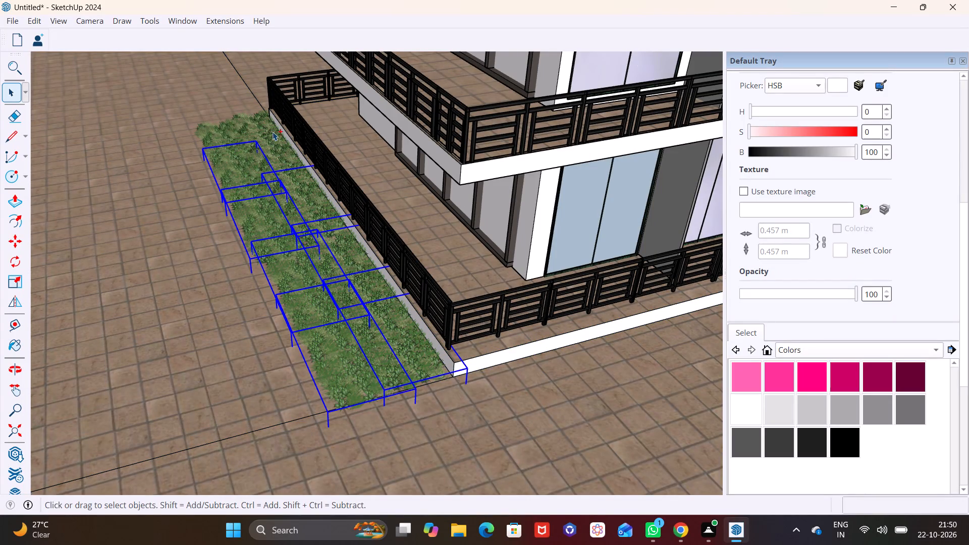
ctrl+click(272, 127)
ctrl+click(224, 135)
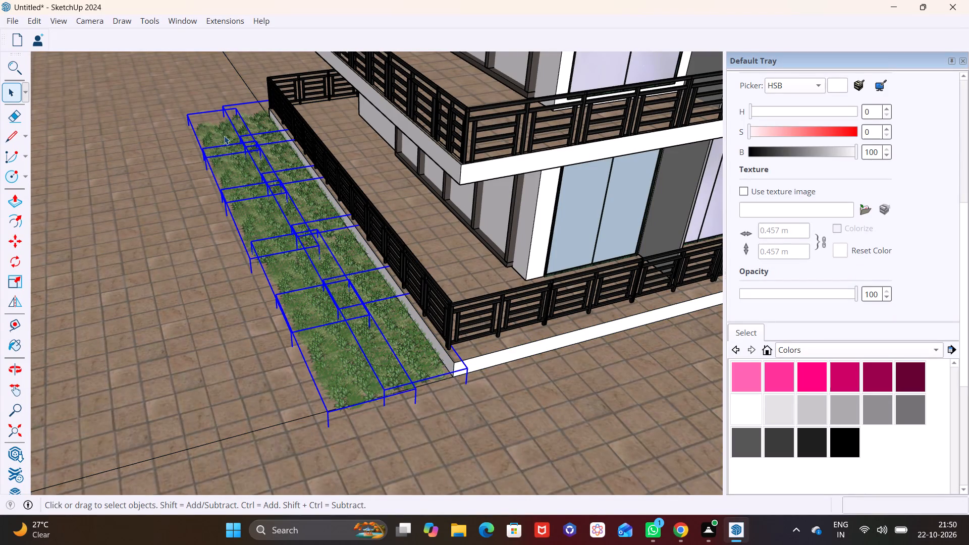
middle_drag(342, 348, 319, 270)
middle_drag(356, 297, 356, 406)
key(m)
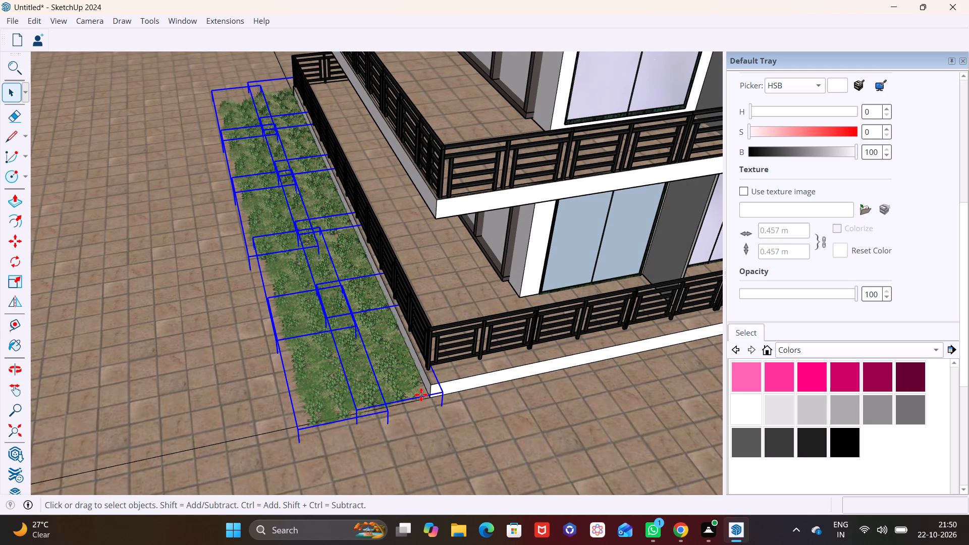
click(443, 404)
drag(441, 404, 397, 411)
click(439, 405)
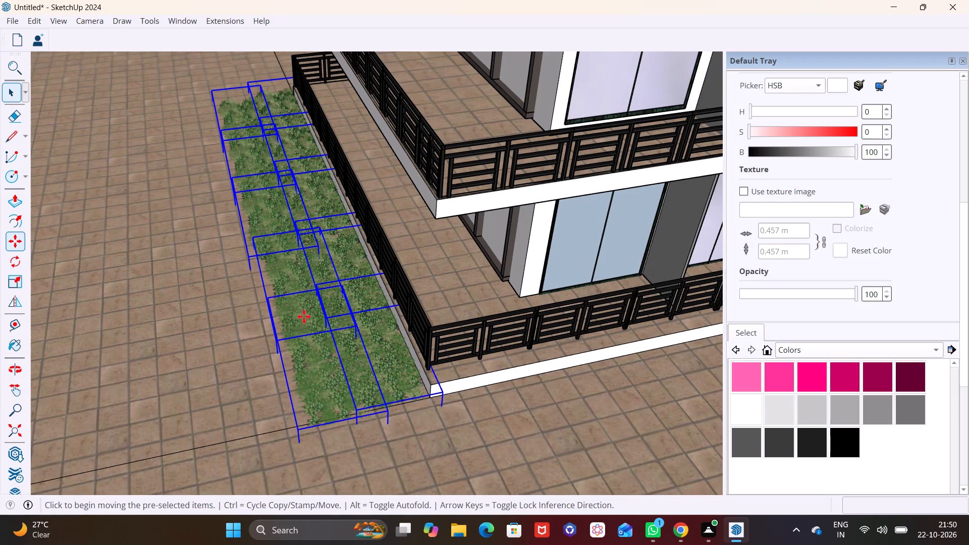
click(407, 391)
drag(402, 385, 305, 394)
ctrl+drag(369, 370, 274, 377)
ctrl+click(296, 384)
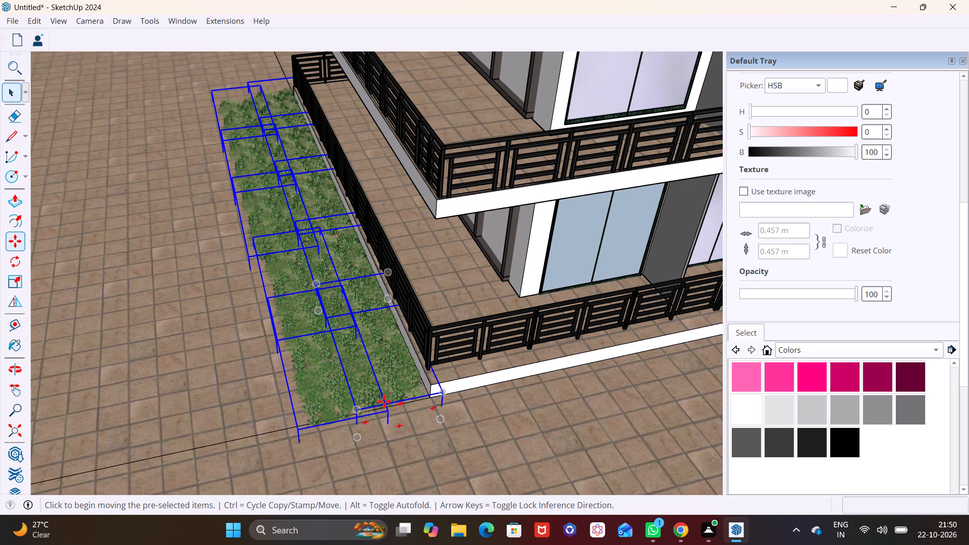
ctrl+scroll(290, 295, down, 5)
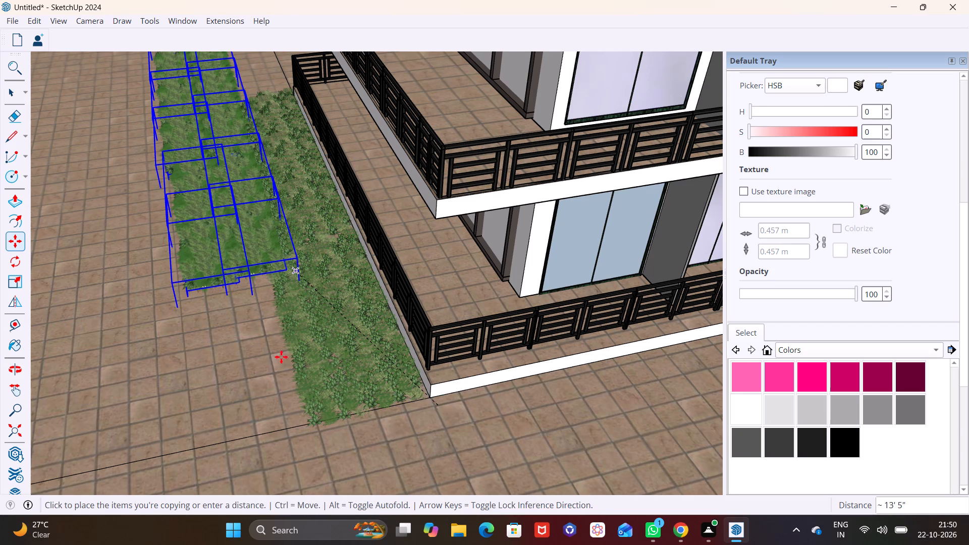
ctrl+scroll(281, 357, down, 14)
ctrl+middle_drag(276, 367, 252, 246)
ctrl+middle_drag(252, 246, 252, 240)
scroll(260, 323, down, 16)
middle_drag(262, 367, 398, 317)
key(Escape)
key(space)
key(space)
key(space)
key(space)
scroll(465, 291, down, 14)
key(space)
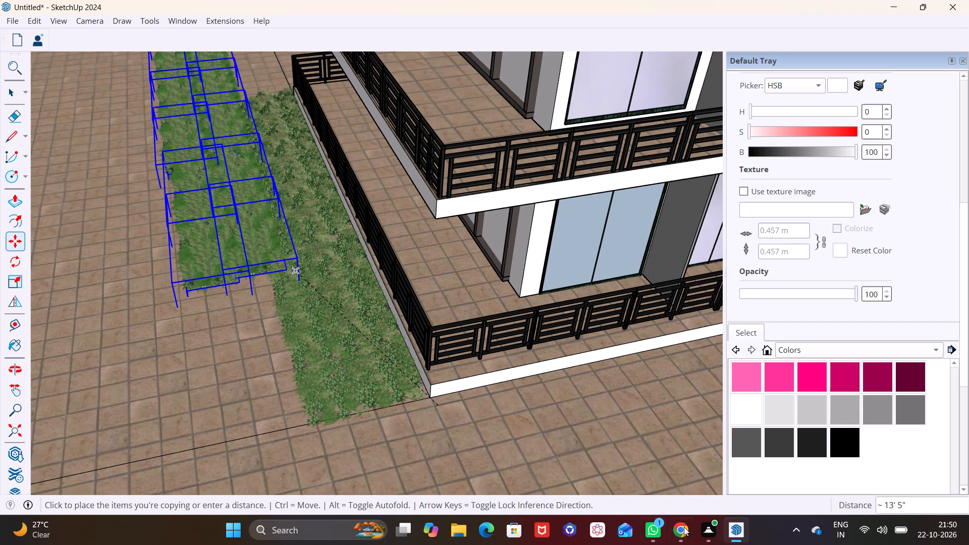
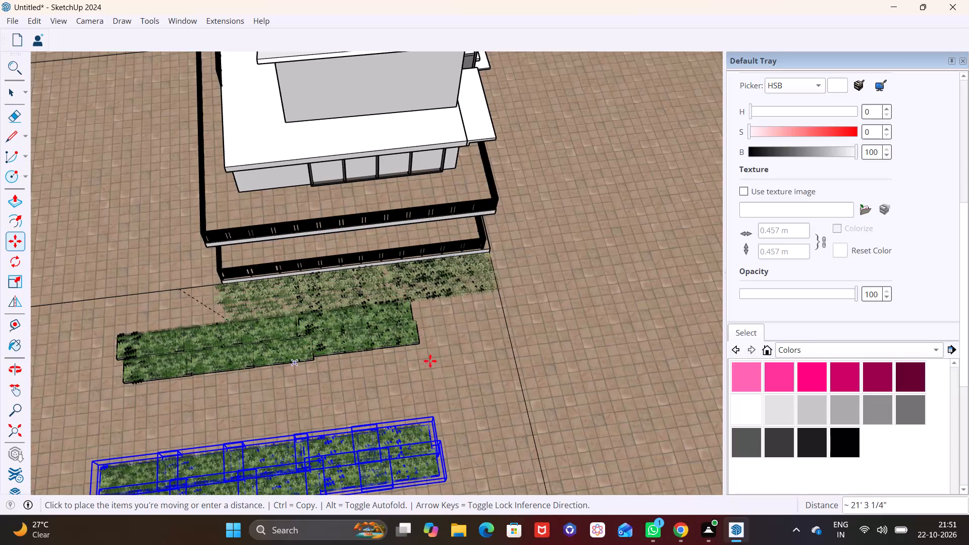
Delete the detached block of grass patches lying on the paving in front of the house.
click(490, 332)
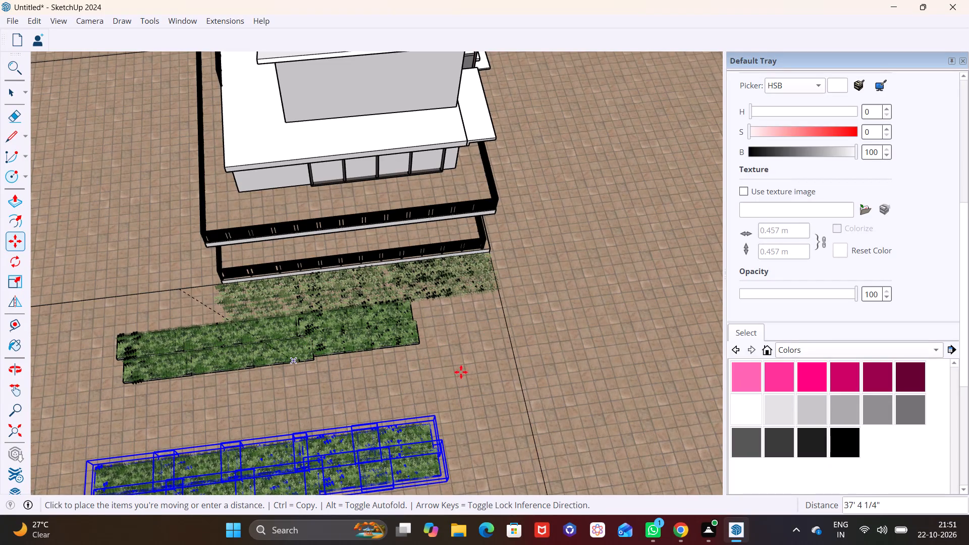
middle_drag(505, 397, 294, 426)
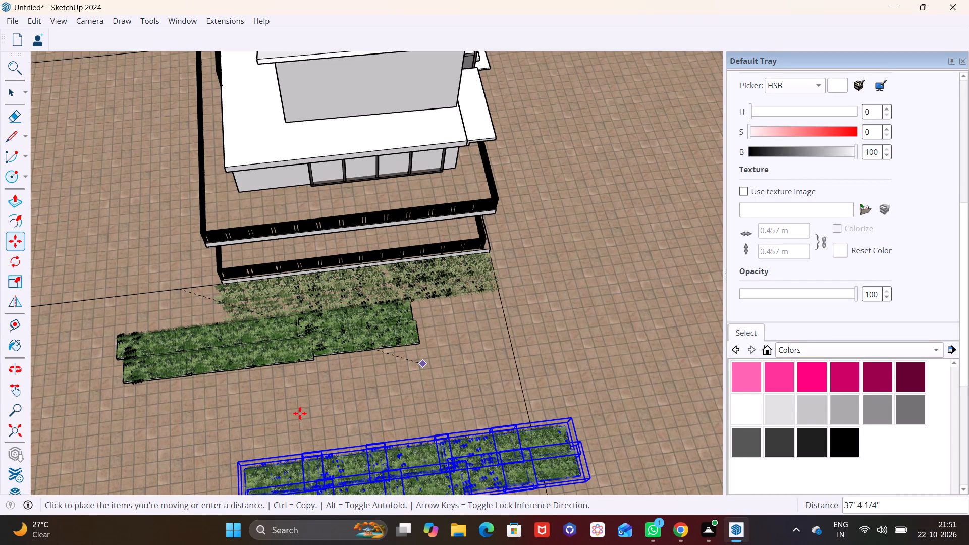
scroll(300, 413, down, 2)
key(Delete)
key(Delete)
key(Delete)
drag(470, 400, 479, 371)
click(504, 442)
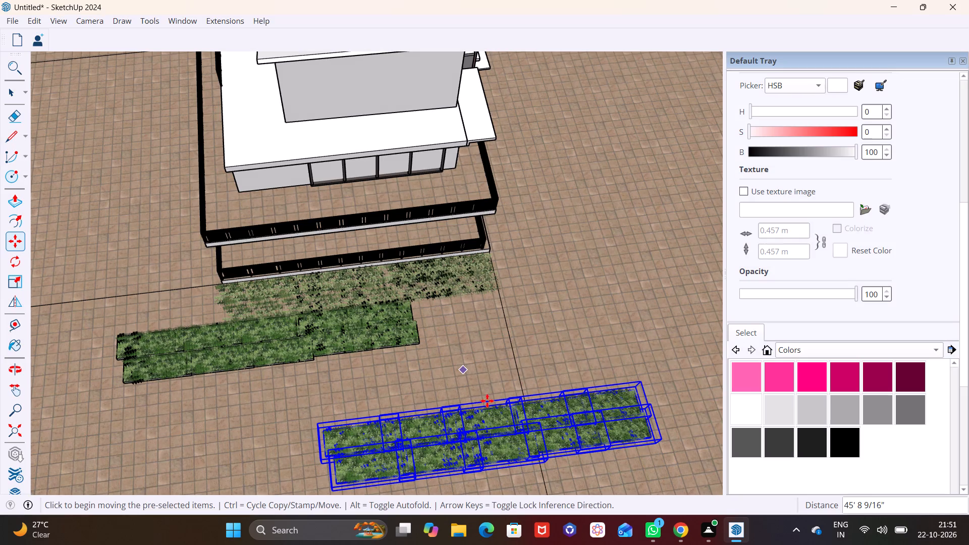
key(Delete)
key(Delete)
key(Delete)
scroll(490, 405, down, 7)
middle_drag(427, 391, 275, 398)
scroll(501, 419, down, 5)
middle_drag(502, 420, 390, 430)
scroll(435, 413, up, 3)
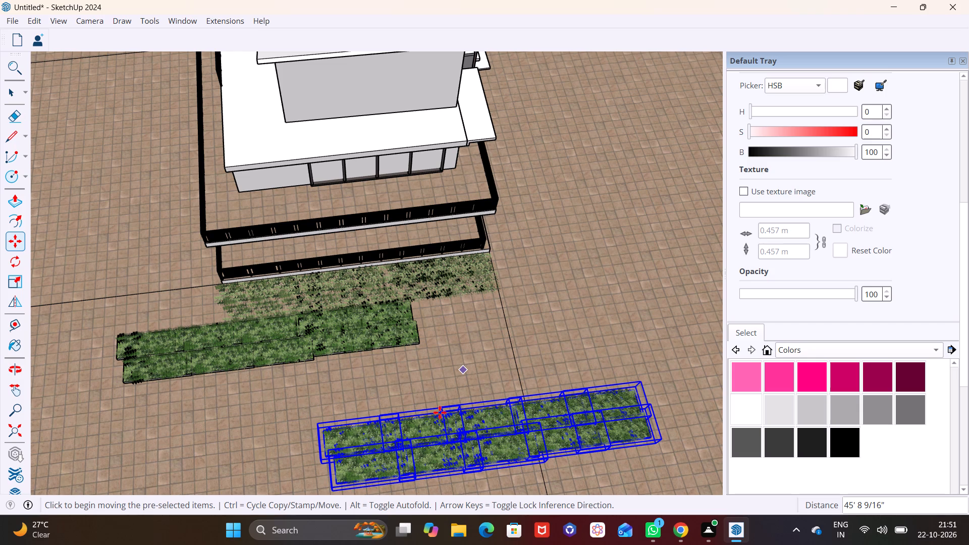
scroll(440, 412, up, 9)
scroll(493, 414, down, 1)
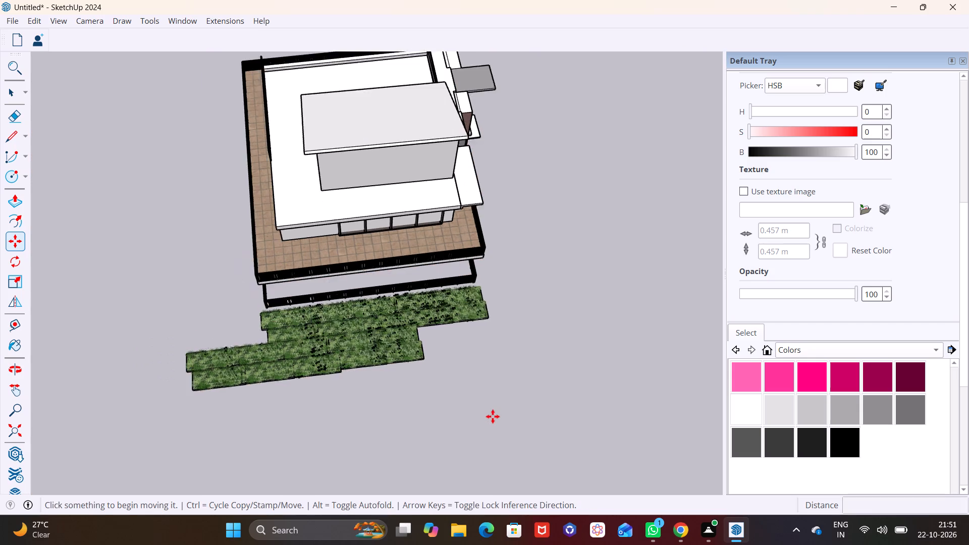
scroll(493, 416, down, 1)
key(space)
click(594, 212)
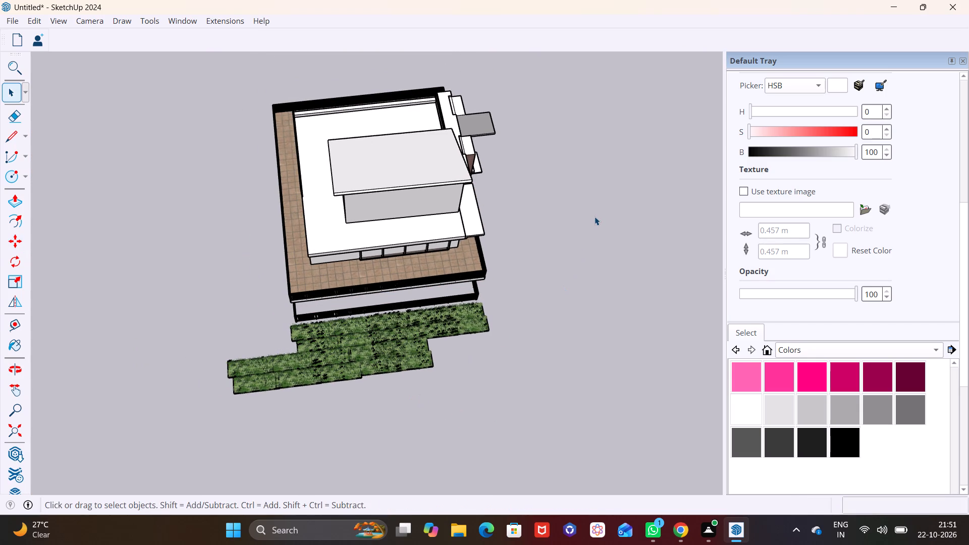
Undo the deletion of the paved ground surface around the house.
scroll(595, 216, down, 20)
scroll(595, 216, down, 2)
middle_drag(564, 263, 407, 264)
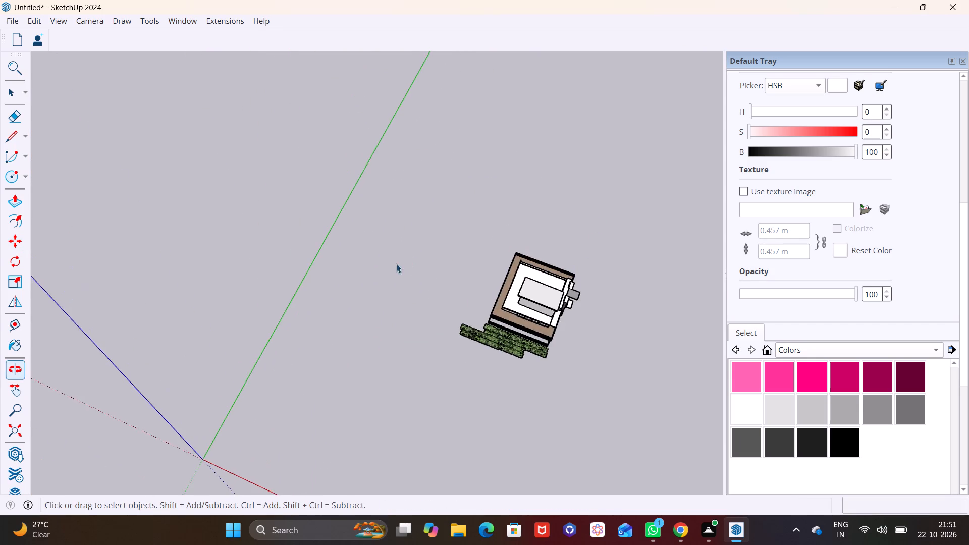
scroll(354, 268, down, 12)
triple_click(365, 268)
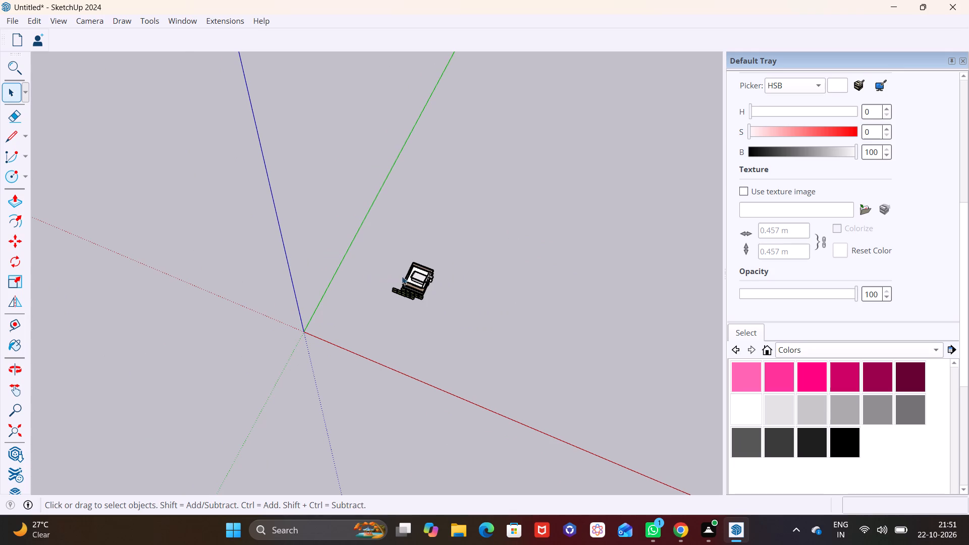
scroll(406, 276, up, 20)
scroll(406, 276, up, 5)
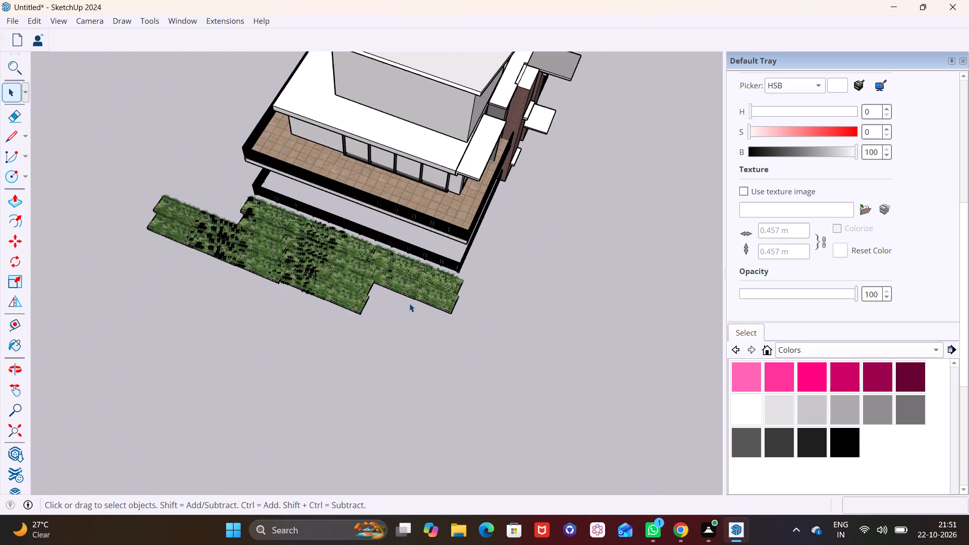
scroll(409, 303, up, 6)
middle_drag(469, 299, 285, 186)
middle_drag(437, 294, 420, 259)
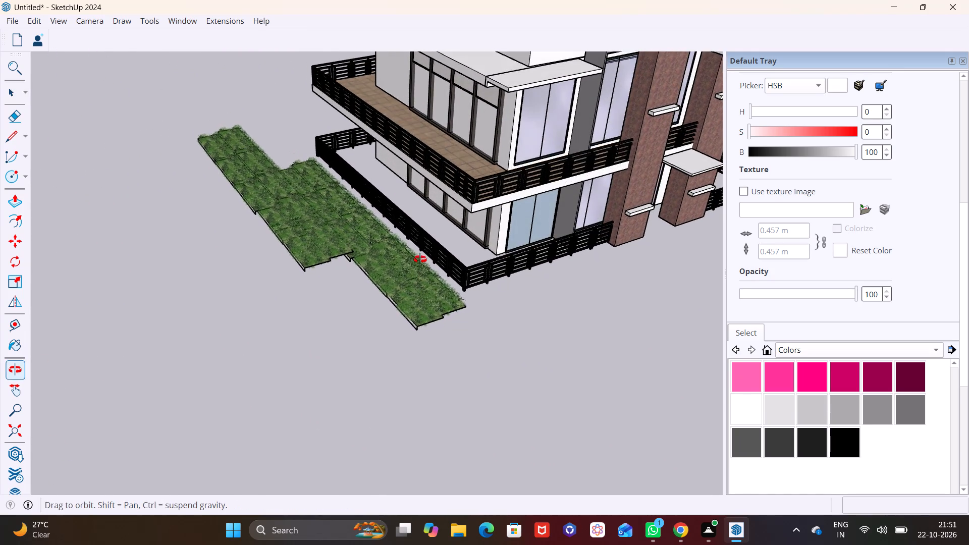
middle_drag(420, 259, 389, 225)
key(ctrl+z)
ctrl+click(51, 268)
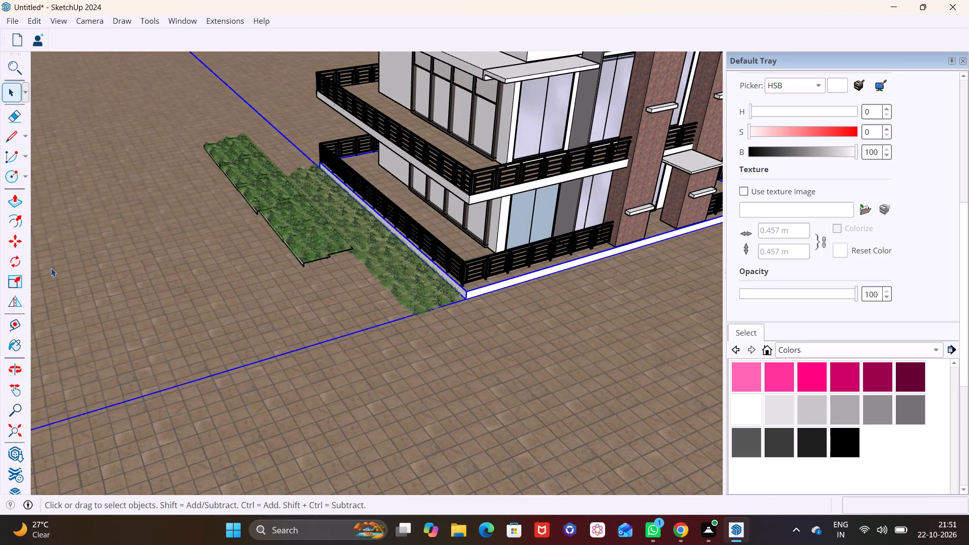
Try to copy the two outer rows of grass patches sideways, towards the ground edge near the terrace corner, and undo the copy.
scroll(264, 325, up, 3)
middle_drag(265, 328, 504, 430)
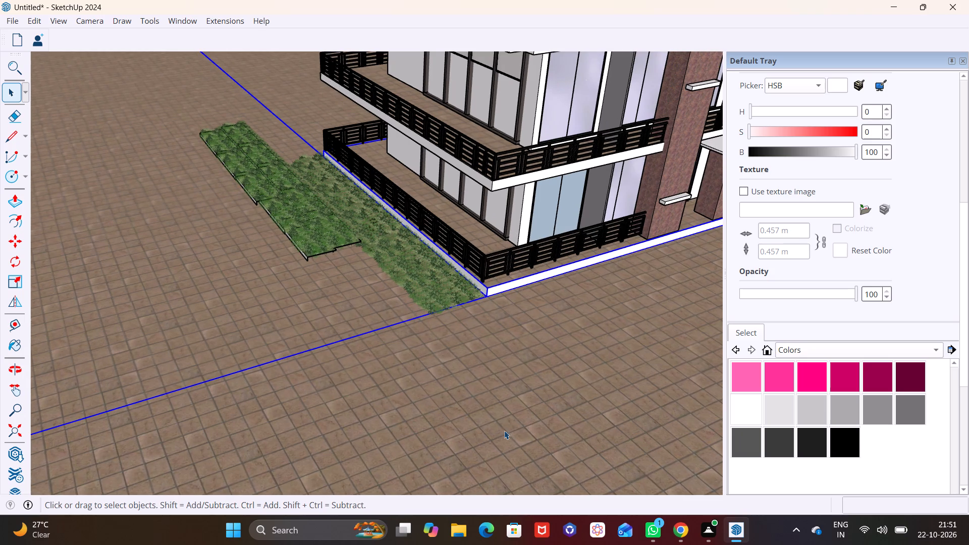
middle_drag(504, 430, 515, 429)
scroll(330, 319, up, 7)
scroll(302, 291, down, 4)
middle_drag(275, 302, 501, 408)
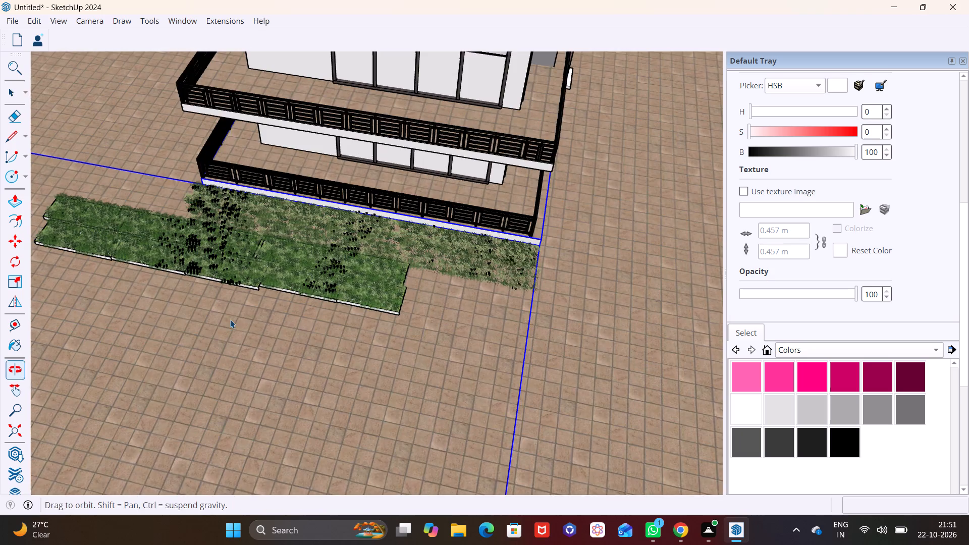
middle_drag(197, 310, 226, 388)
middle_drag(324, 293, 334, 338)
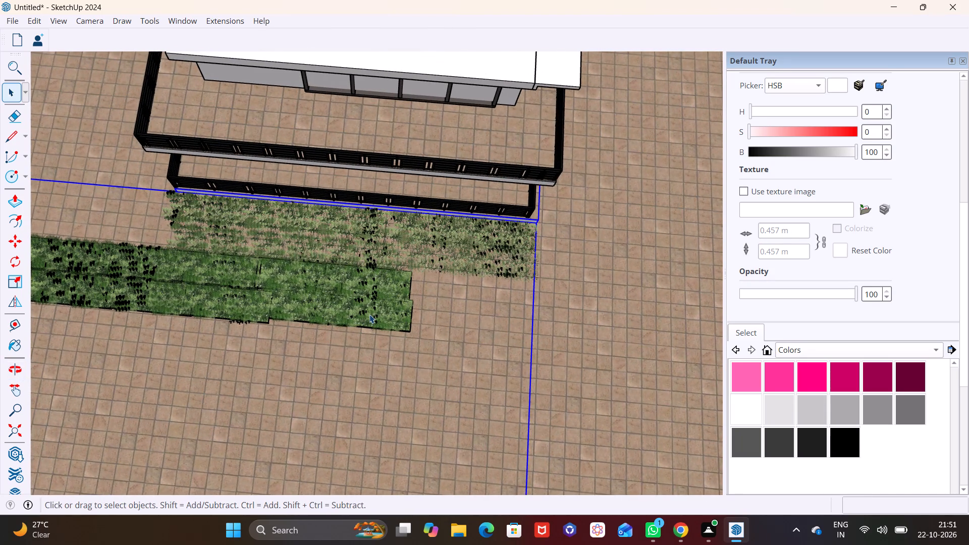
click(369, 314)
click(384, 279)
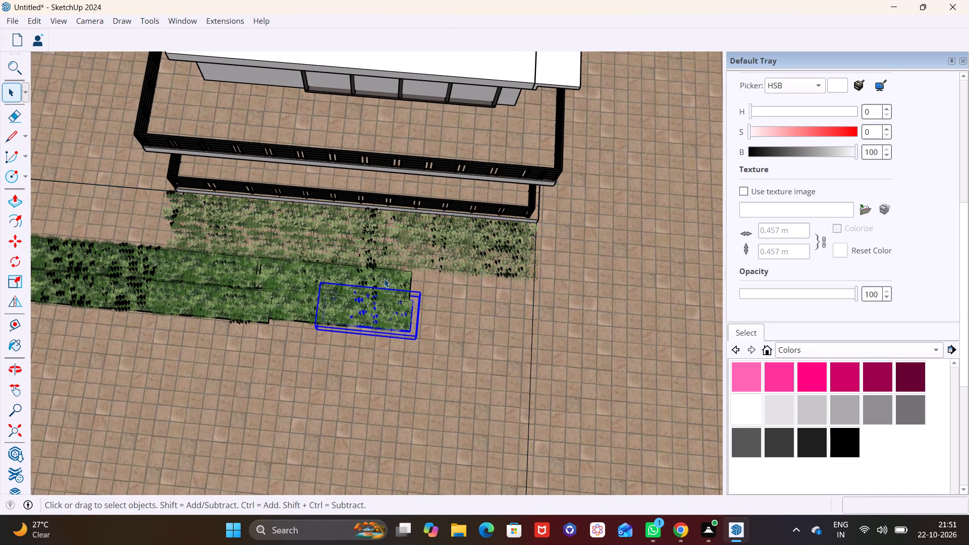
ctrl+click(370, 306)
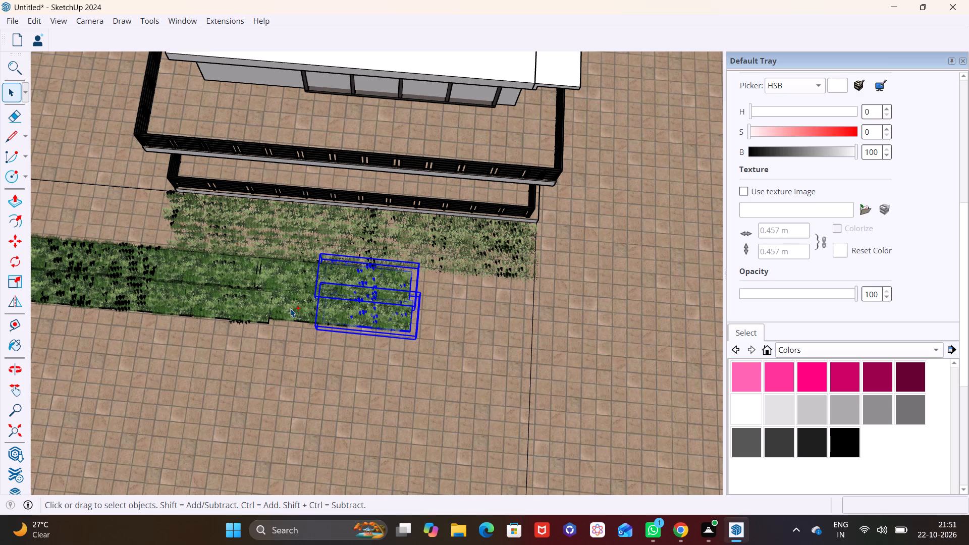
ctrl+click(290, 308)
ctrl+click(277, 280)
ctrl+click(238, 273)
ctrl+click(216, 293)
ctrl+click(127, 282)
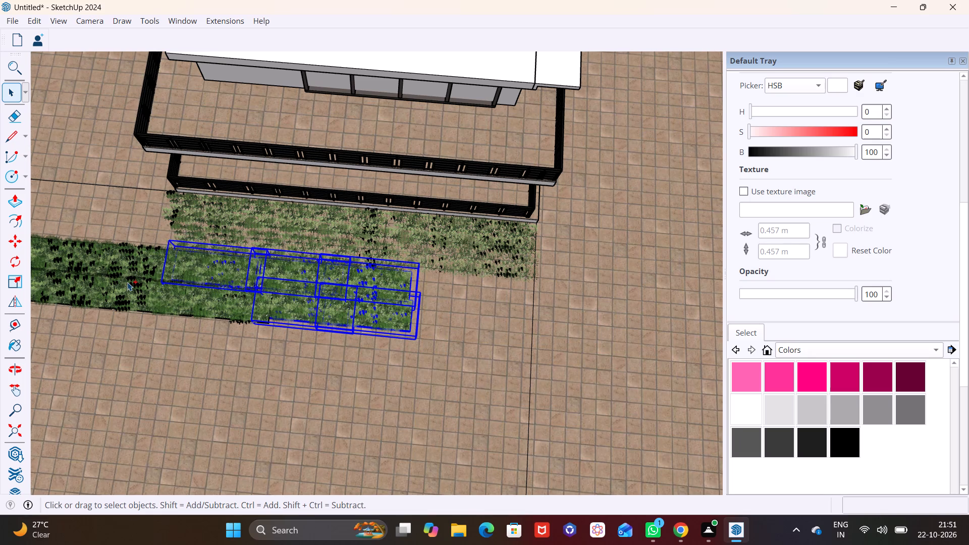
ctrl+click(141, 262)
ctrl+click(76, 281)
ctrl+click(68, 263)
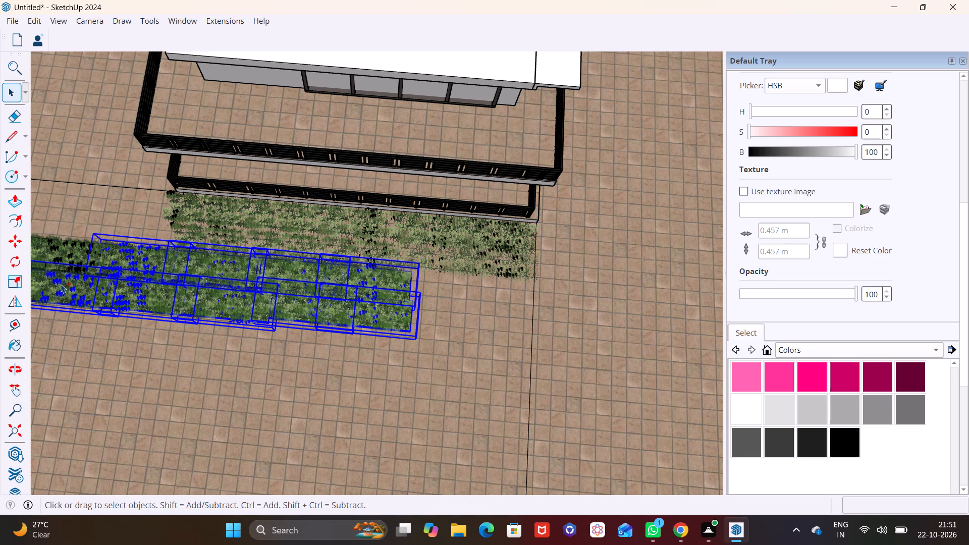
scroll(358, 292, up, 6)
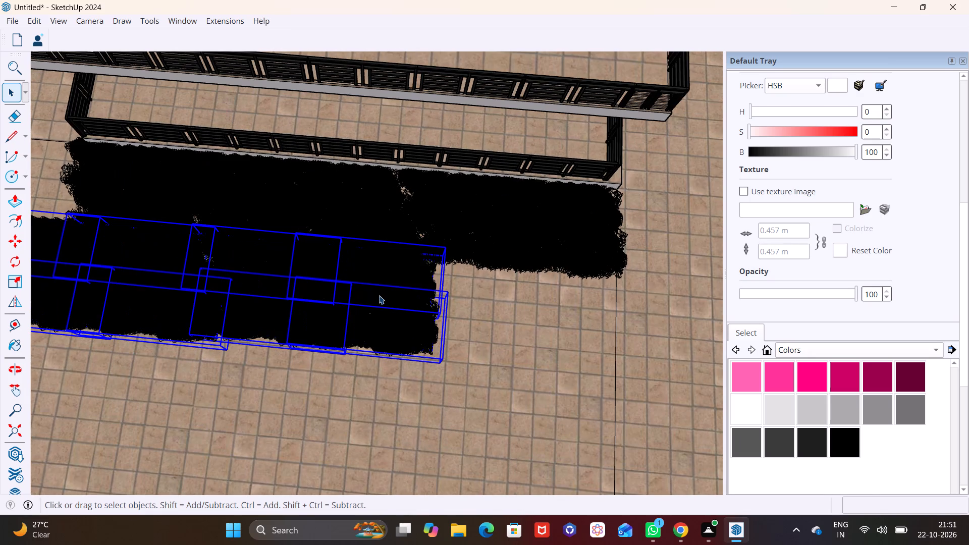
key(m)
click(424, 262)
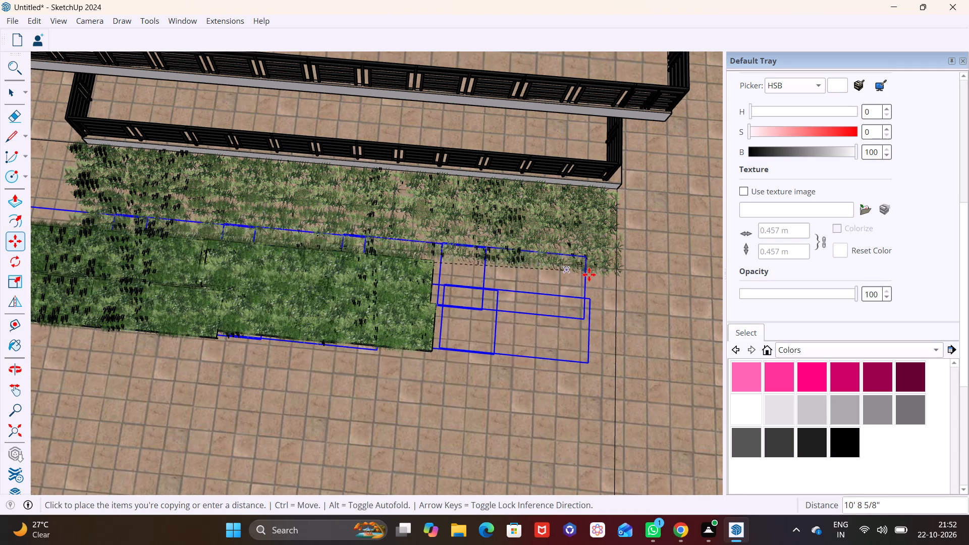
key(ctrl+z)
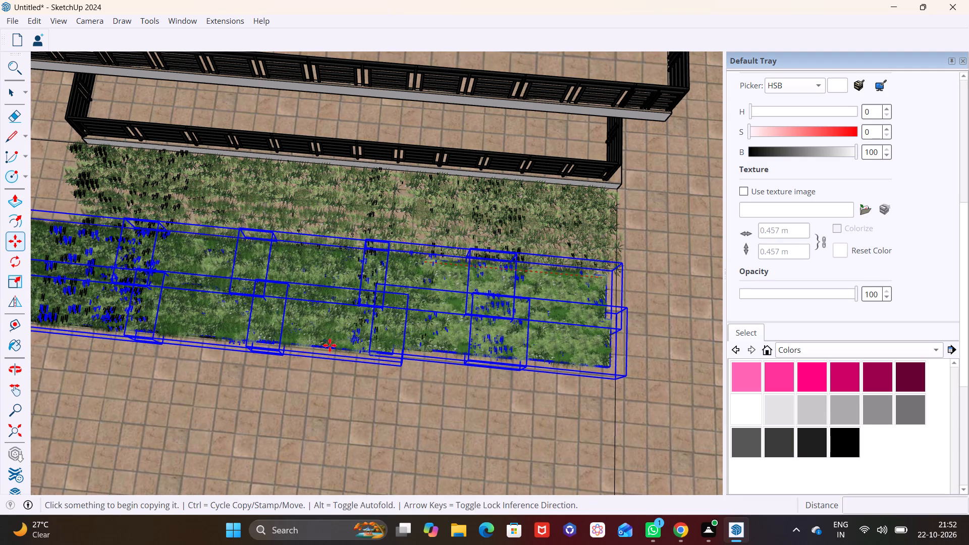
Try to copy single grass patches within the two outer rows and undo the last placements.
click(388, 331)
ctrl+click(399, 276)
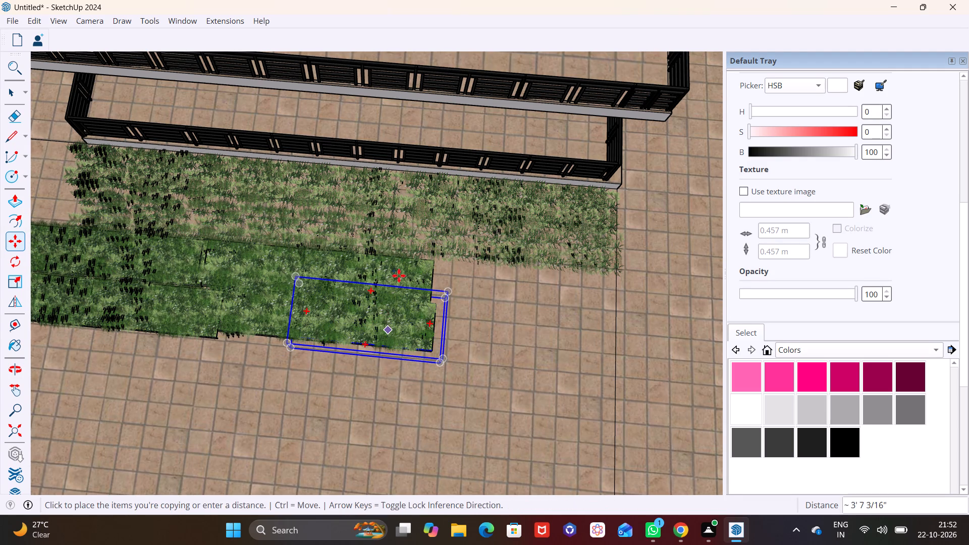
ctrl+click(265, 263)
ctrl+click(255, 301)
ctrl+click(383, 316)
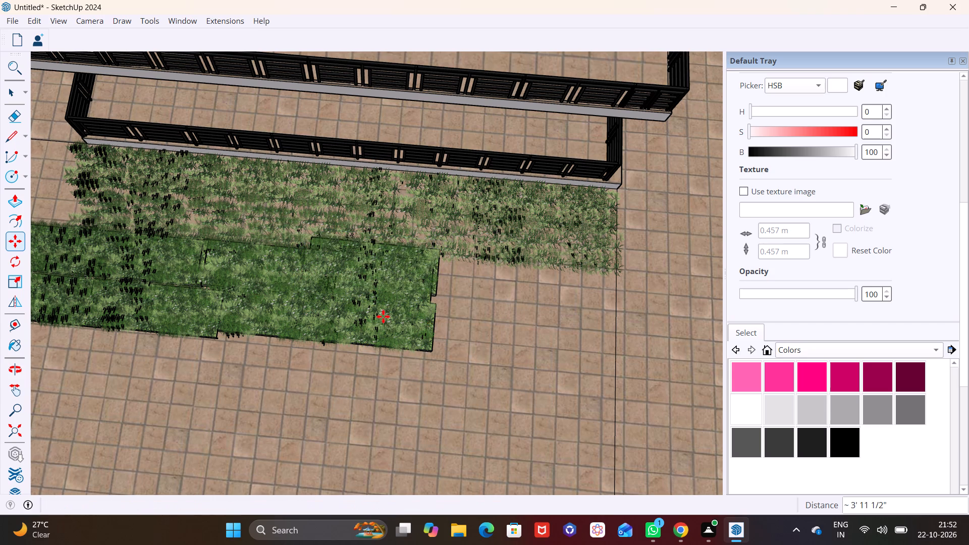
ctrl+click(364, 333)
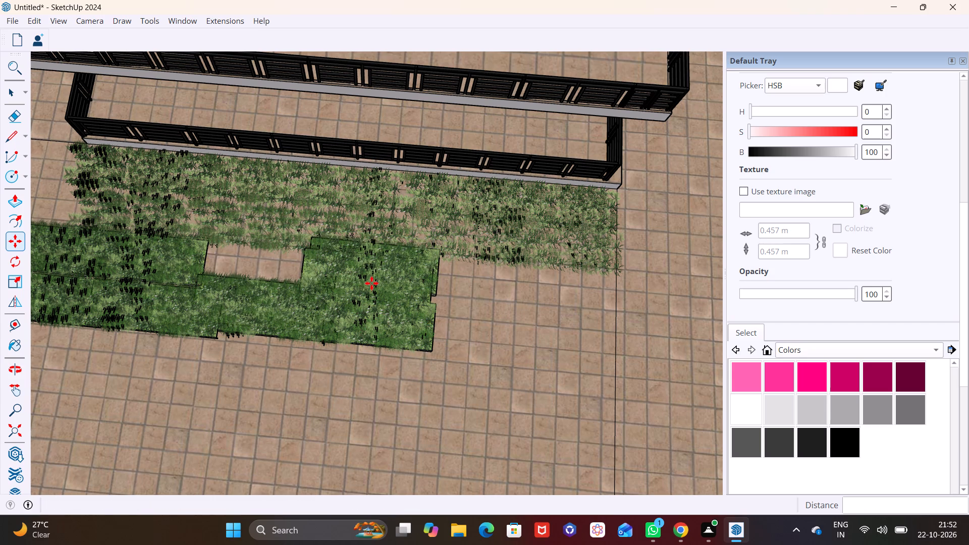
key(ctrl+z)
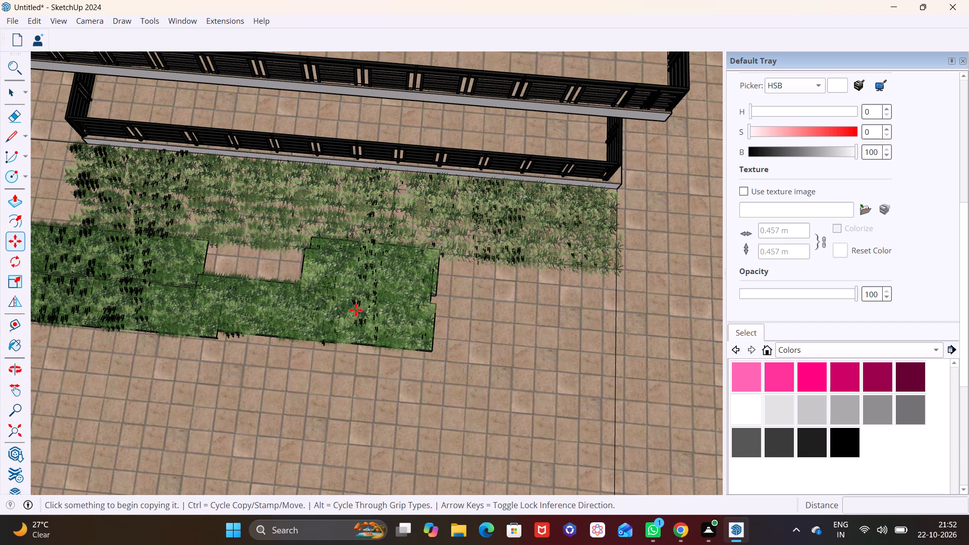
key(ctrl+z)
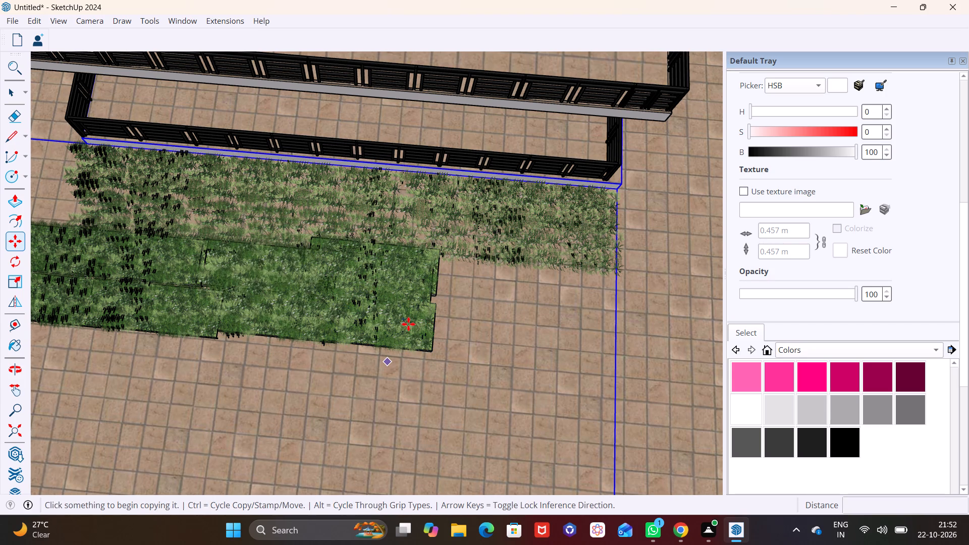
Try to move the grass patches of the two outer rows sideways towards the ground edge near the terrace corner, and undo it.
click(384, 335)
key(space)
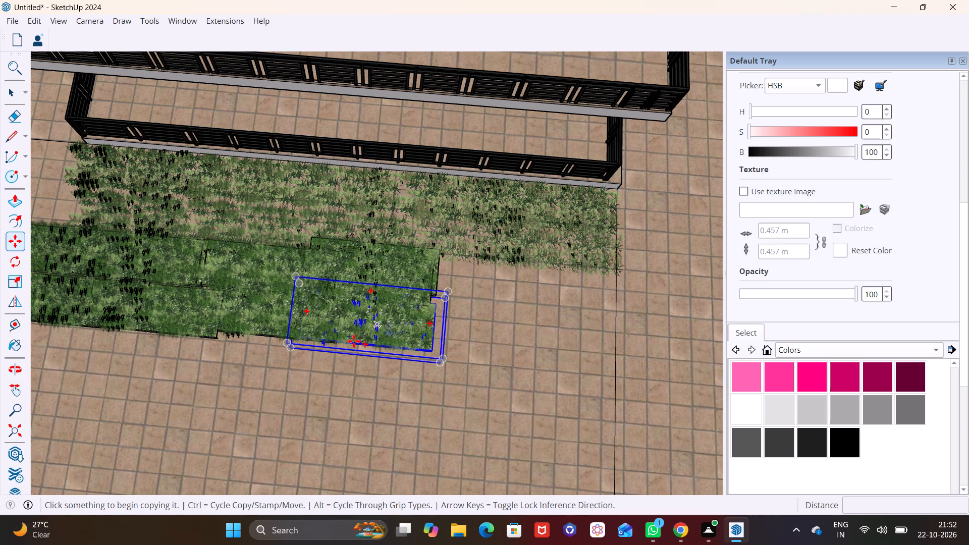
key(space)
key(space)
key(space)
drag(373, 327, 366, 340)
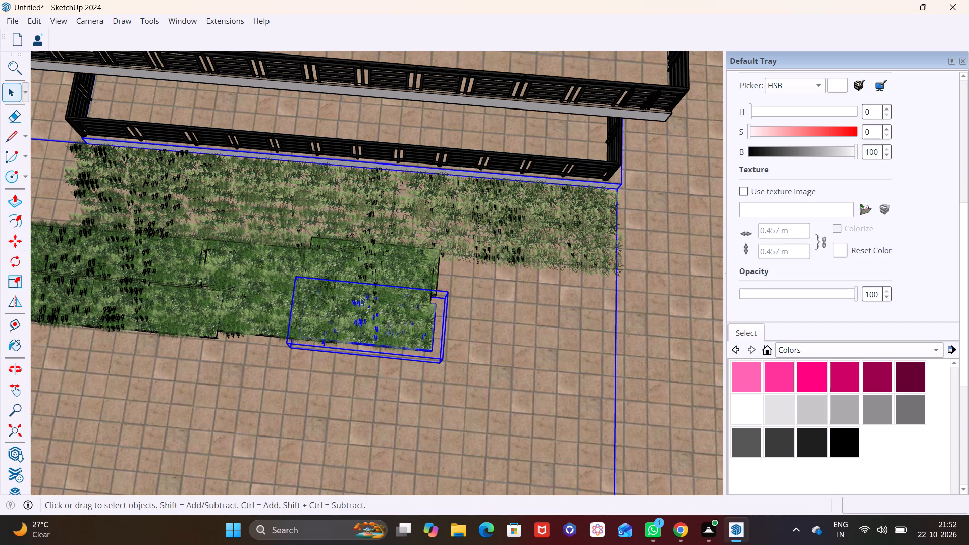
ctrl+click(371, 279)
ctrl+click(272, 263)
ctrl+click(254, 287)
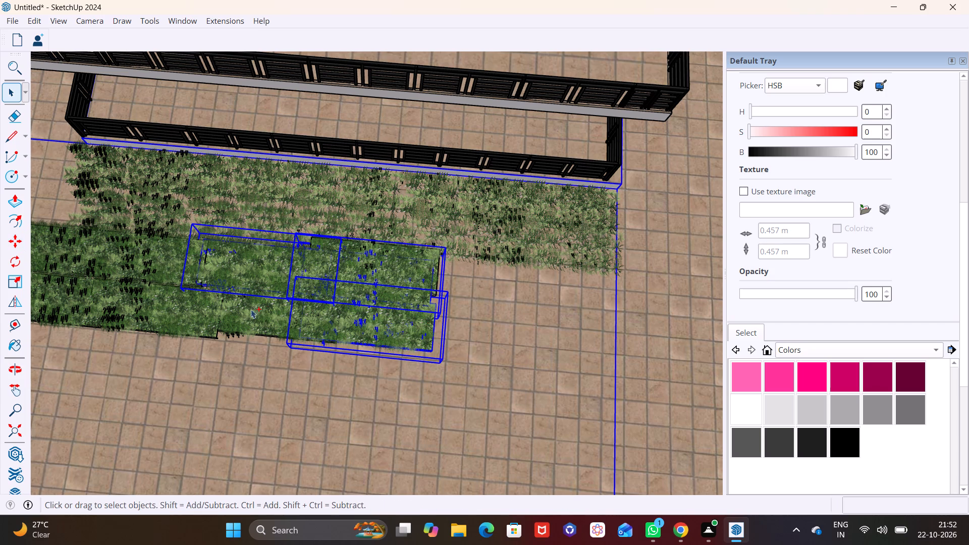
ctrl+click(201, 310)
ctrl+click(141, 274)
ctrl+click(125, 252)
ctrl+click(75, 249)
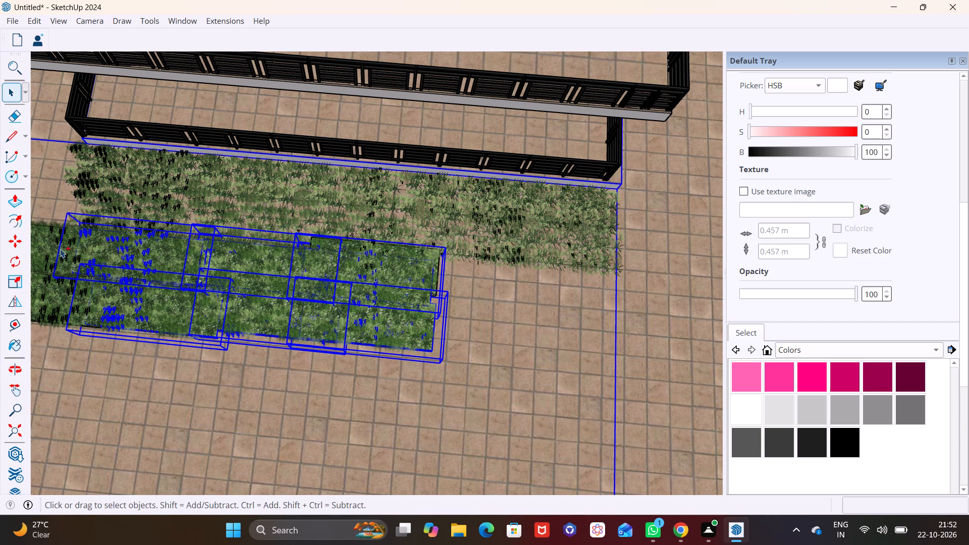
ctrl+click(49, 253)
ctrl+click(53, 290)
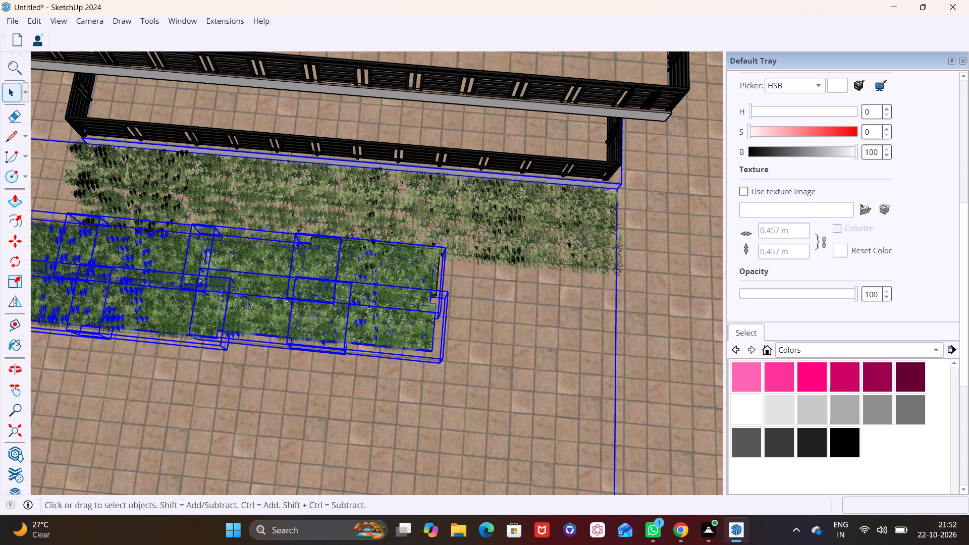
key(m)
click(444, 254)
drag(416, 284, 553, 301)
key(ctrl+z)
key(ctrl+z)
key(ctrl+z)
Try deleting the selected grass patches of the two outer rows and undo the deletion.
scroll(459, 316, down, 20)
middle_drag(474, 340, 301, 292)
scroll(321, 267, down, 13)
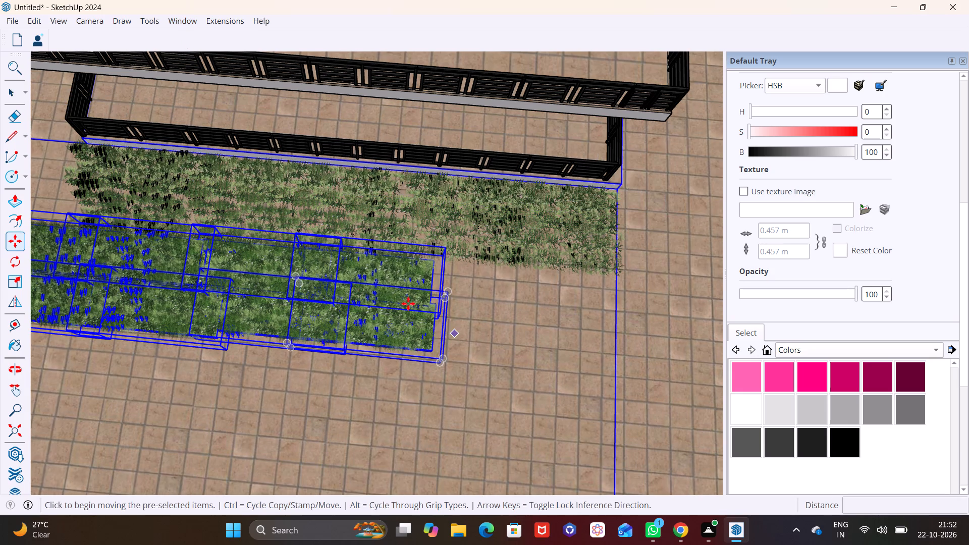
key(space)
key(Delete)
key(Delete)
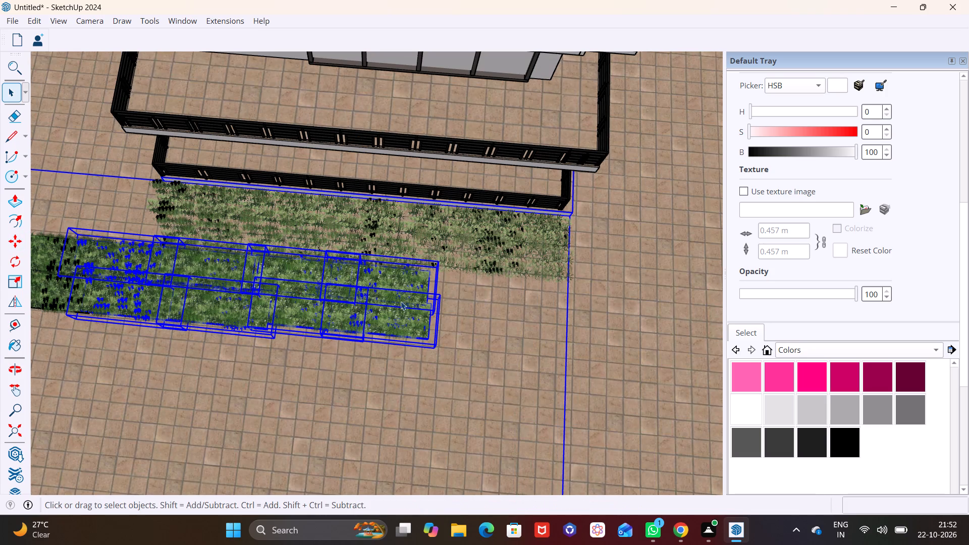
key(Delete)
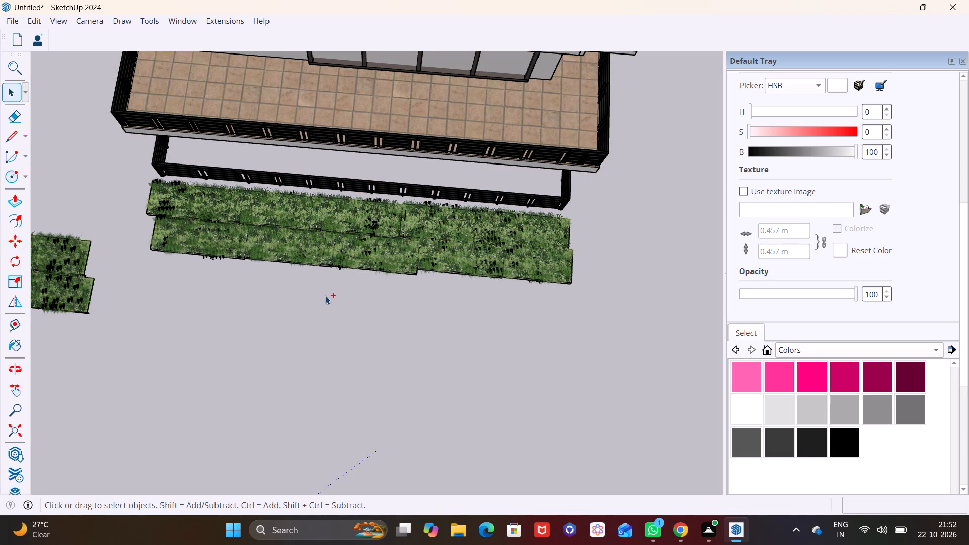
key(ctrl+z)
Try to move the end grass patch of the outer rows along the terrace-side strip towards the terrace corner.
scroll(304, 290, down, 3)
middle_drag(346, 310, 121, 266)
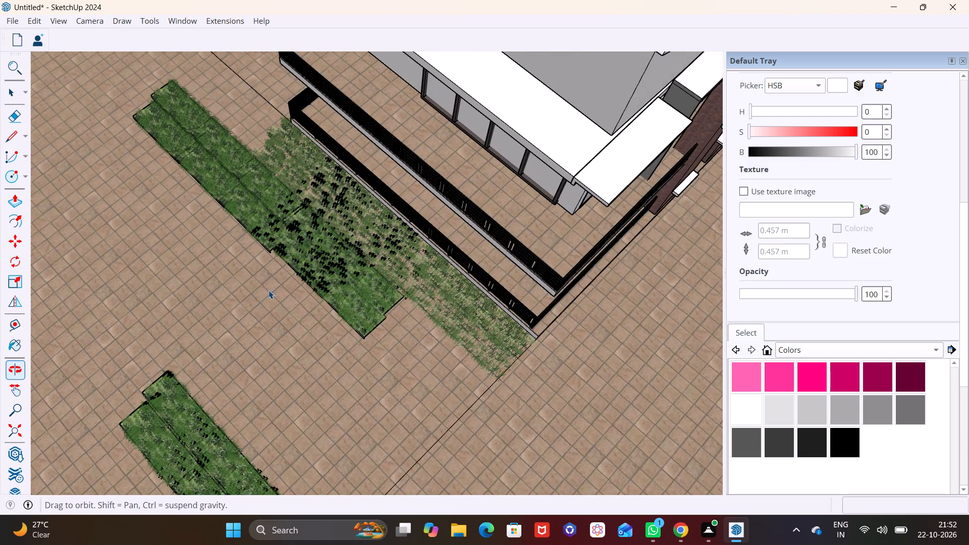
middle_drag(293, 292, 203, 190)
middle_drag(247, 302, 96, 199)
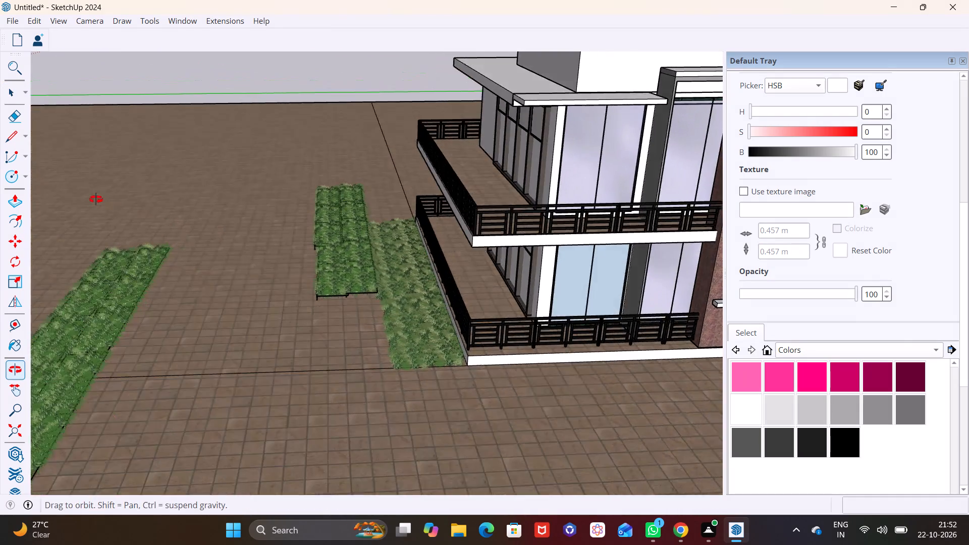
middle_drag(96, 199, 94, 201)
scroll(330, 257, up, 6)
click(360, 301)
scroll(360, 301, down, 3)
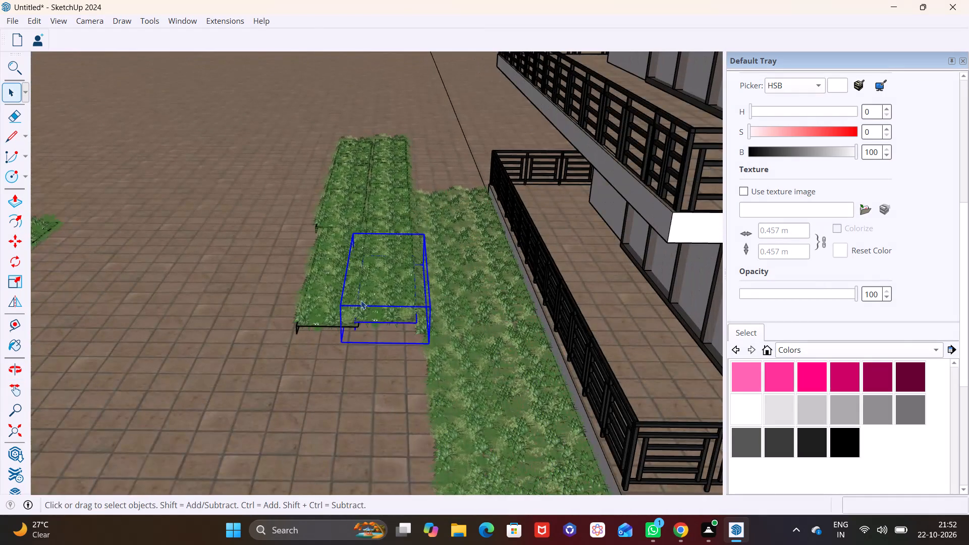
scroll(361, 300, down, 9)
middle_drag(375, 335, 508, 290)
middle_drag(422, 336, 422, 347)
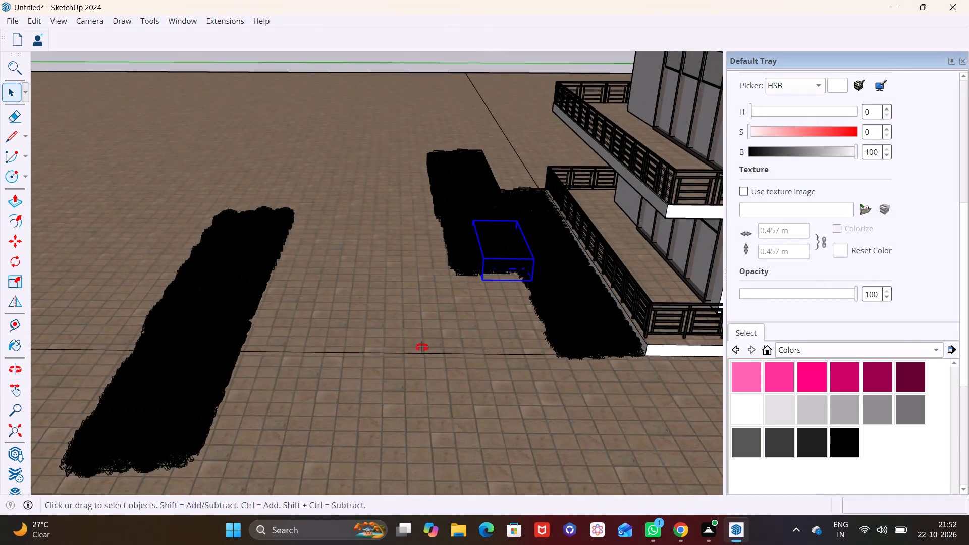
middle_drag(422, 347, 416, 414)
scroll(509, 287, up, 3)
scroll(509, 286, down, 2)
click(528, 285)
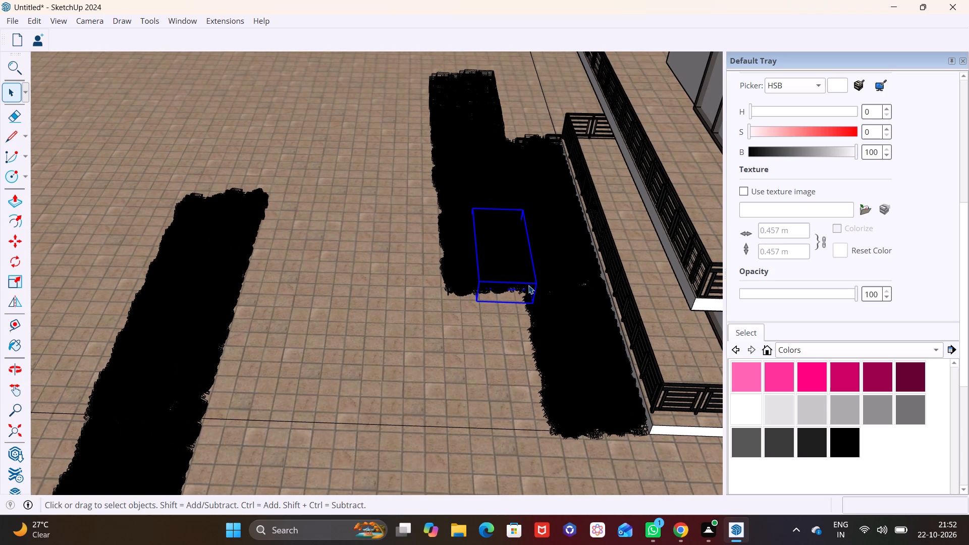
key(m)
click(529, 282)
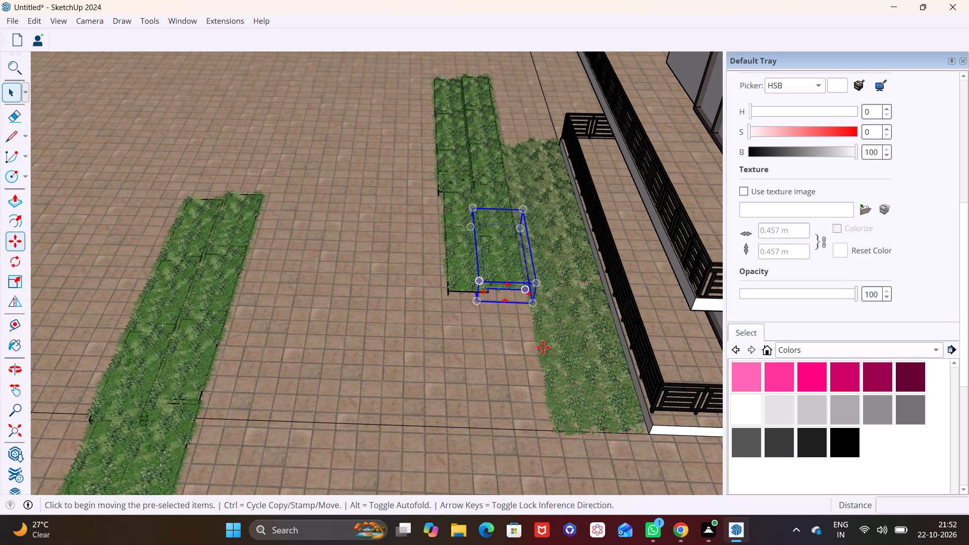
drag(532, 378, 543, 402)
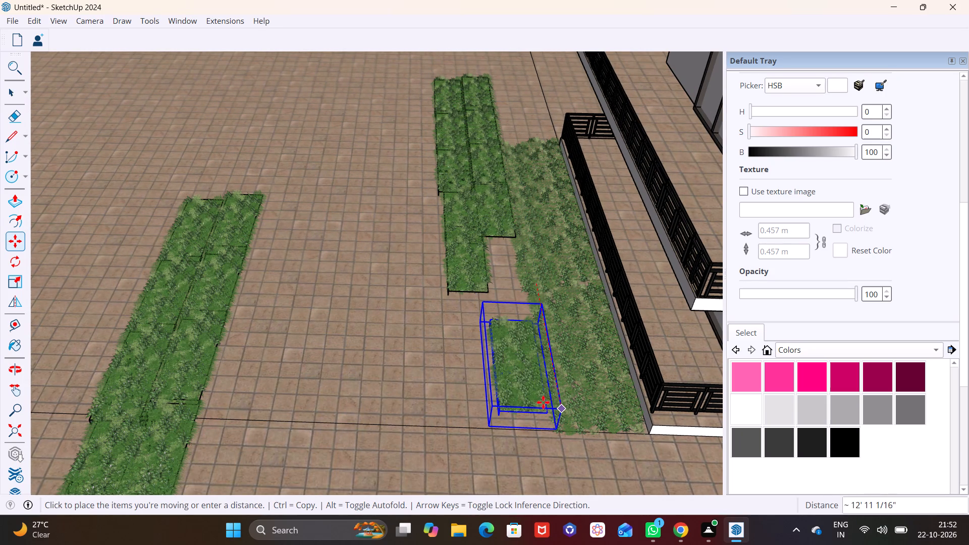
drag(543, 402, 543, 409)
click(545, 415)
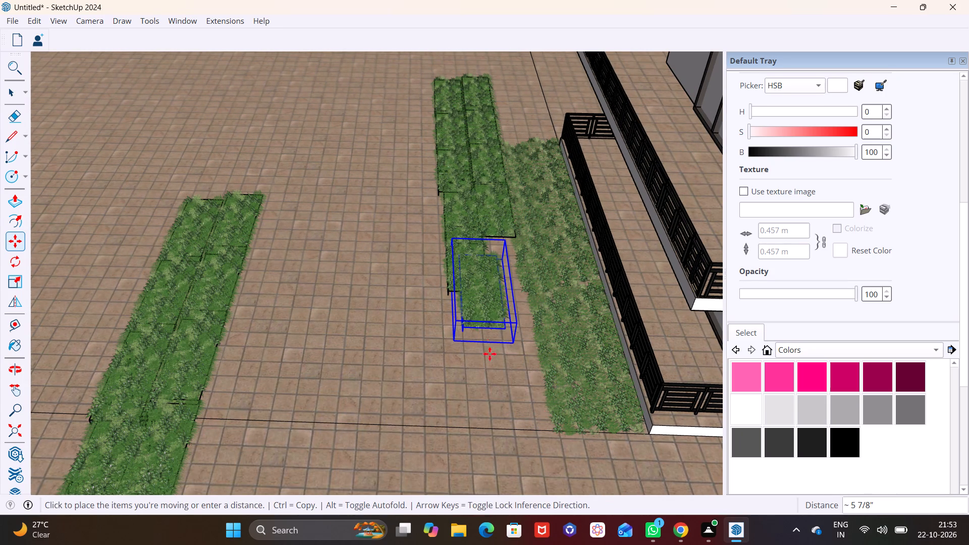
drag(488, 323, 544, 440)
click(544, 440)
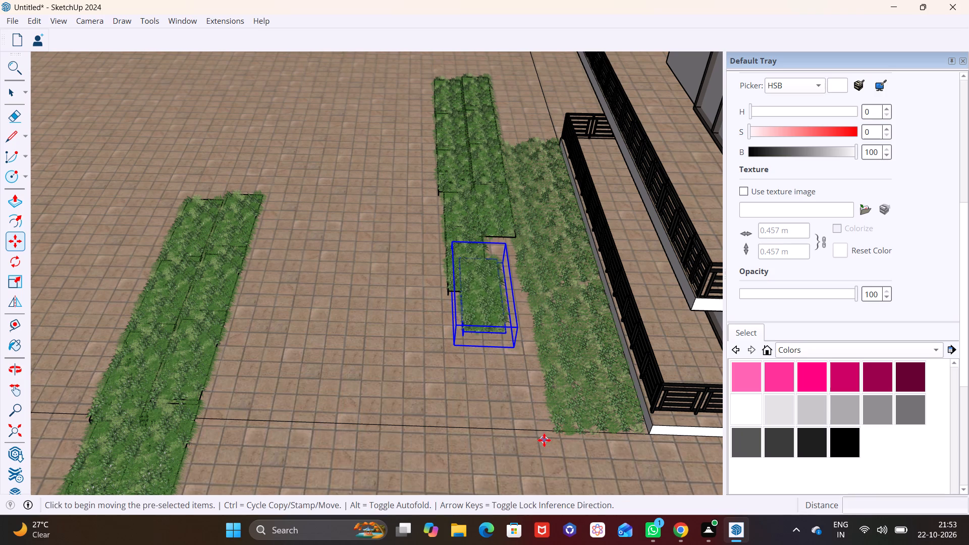
Delete the displaced end grass patch and stop moving the neighbouring patches.
key(Delete)
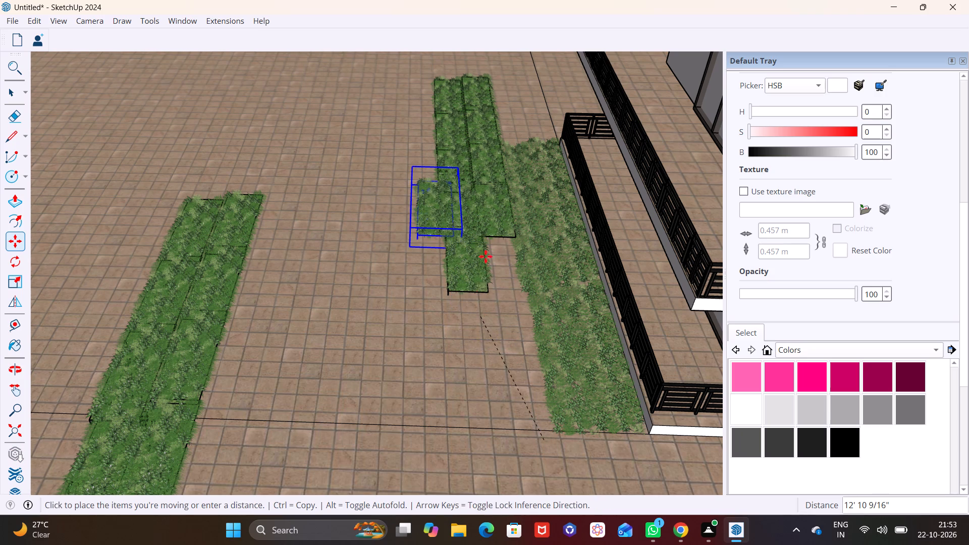
click(492, 225)
key(Delete)
key(space)
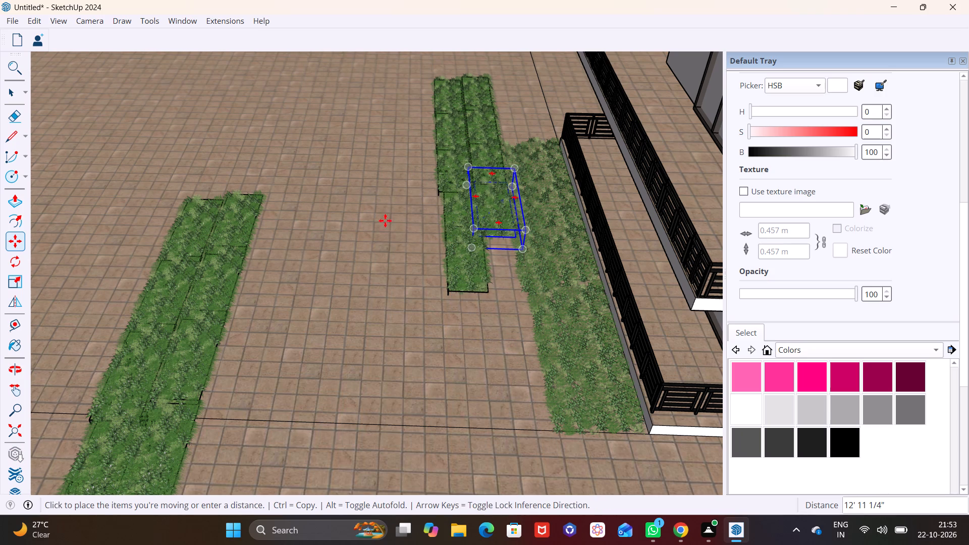
key(space)
key(space)
key(space)
key(space)
key(space)
key(space)
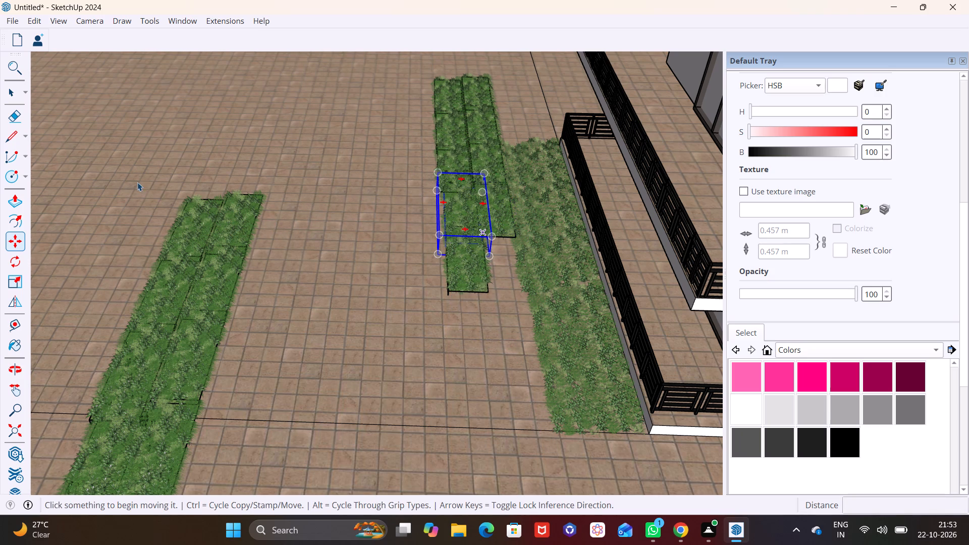
Delete the grass patches of the detached two-row strip one by one, starting from its far end, leaving only its last pair.
click(201, 233)
key(Delete)
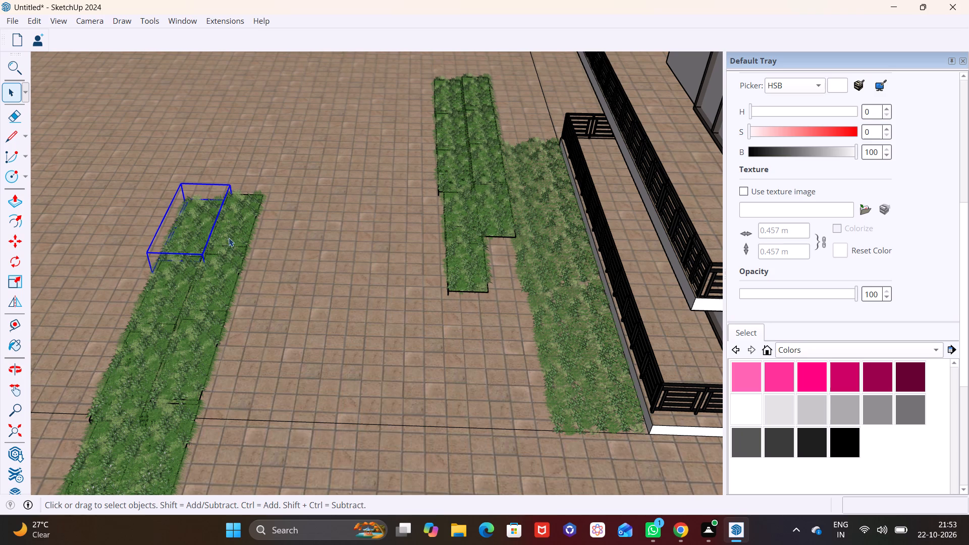
click(233, 236)
key(Delete)
click(230, 274)
key(Delete)
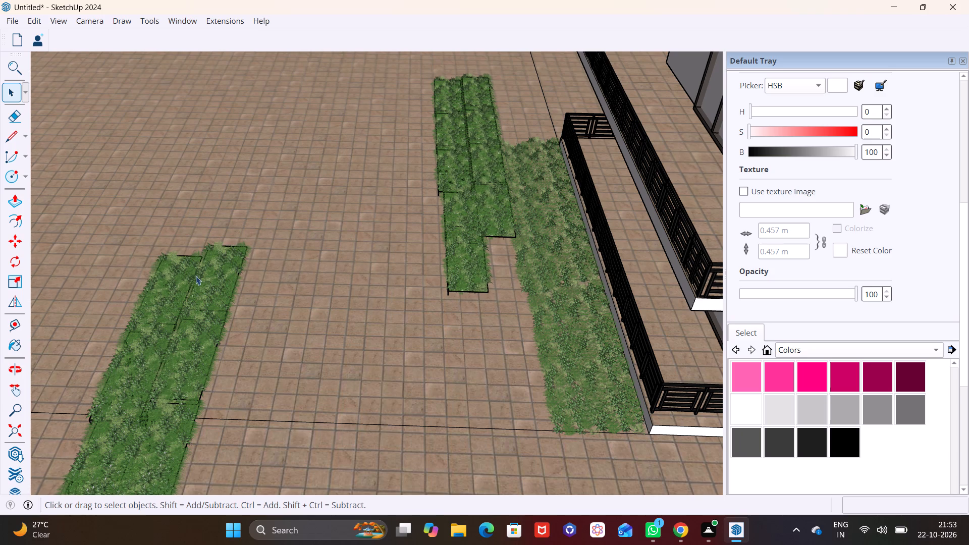
click(191, 276)
key(Delete)
click(199, 329)
key(Delete)
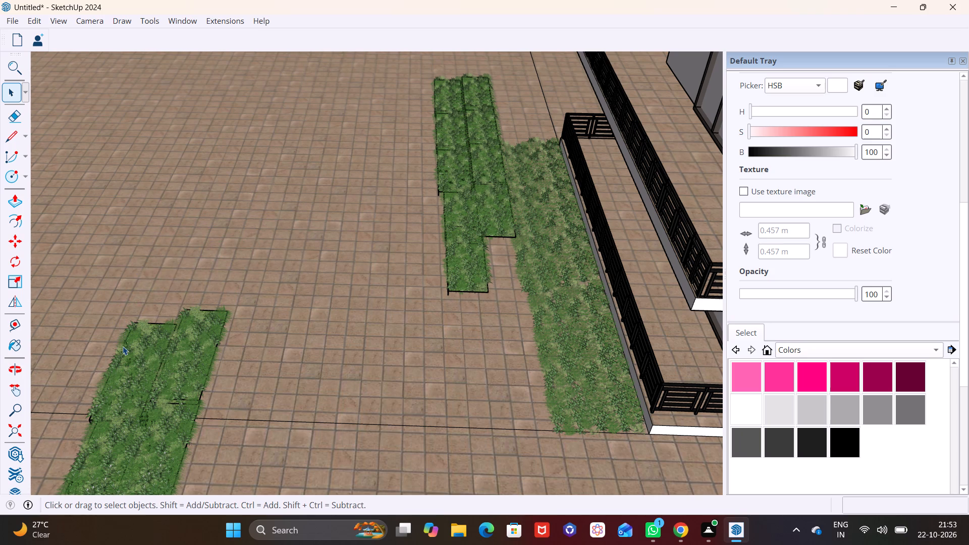
click(129, 343)
key(Delete)
click(121, 427)
key(Delete)
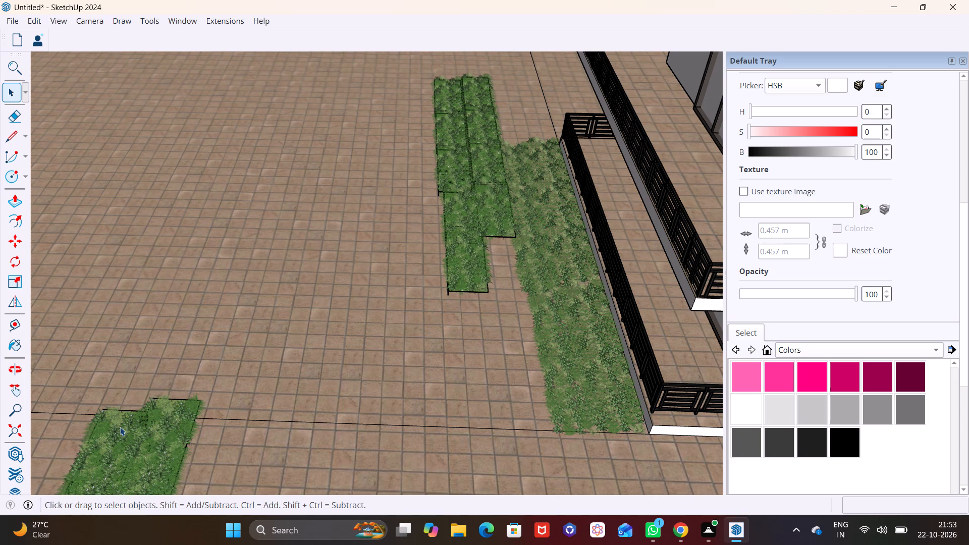
click(169, 430)
key(Delete)
Delete all remaining grass patches of the two outer rows beside the terrace, keeping the strip directly along the railing.
click(456, 276)
key(Delete)
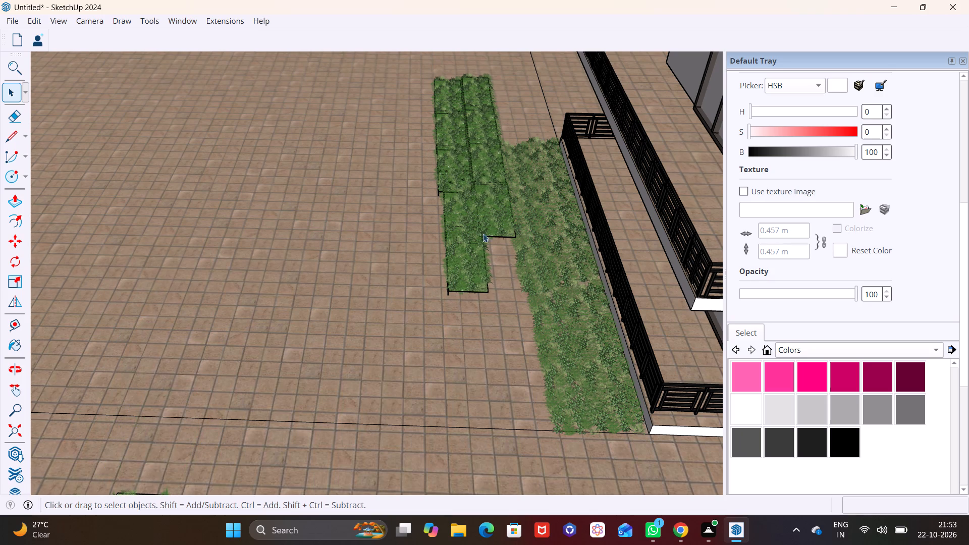
click(488, 220)
key(Delete)
click(454, 177)
key(Delete)
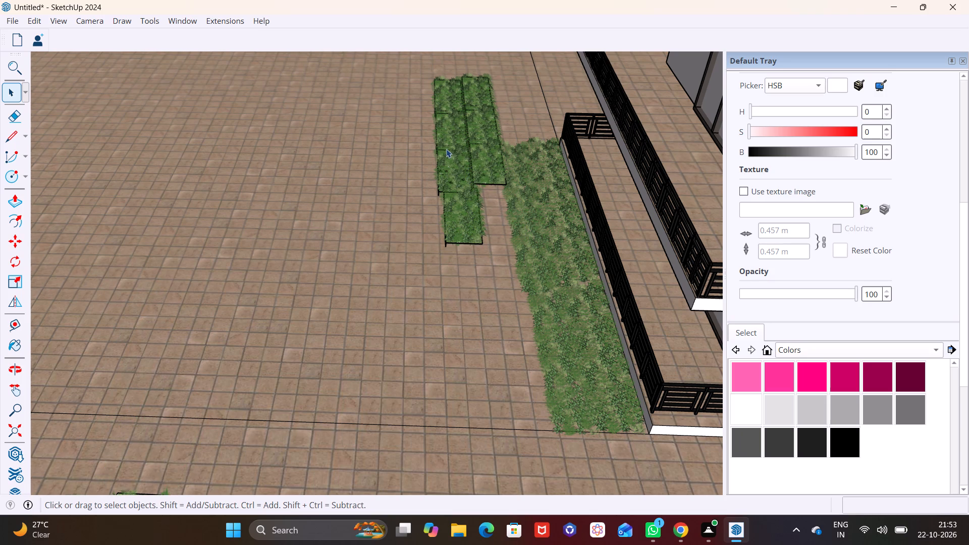
click(446, 148)
key(Delete)
click(448, 100)
key(Delete)
click(483, 95)
key(Delete)
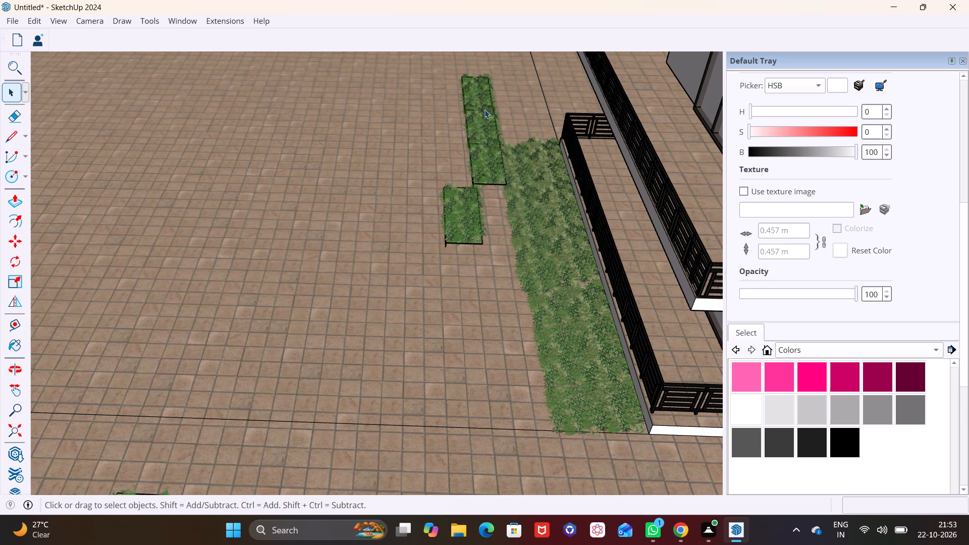
click(497, 130)
key(Delete)
click(491, 157)
key(Delete)
click(465, 215)
key(Delete)
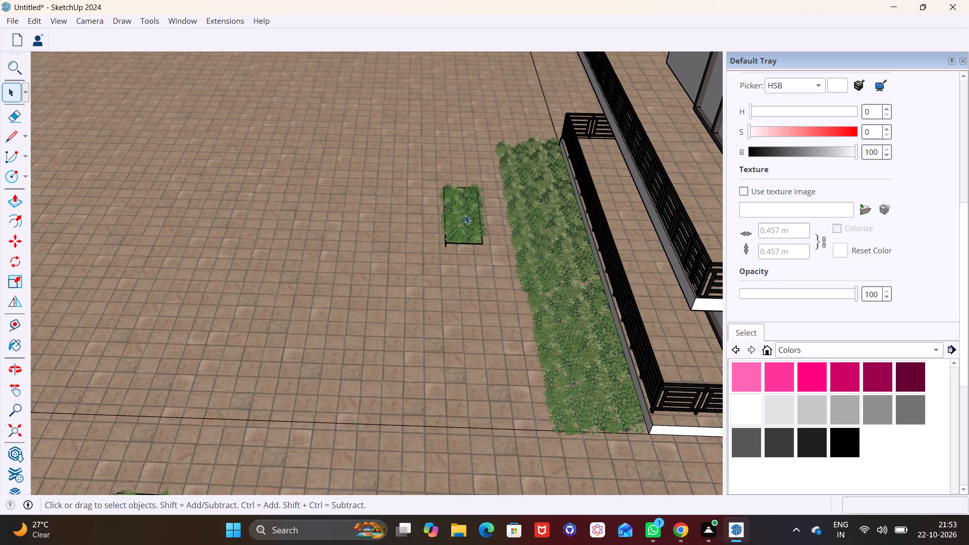
Delete the last two detached grass patches on the paving in front of the house.
scroll(340, 280, down, 9)
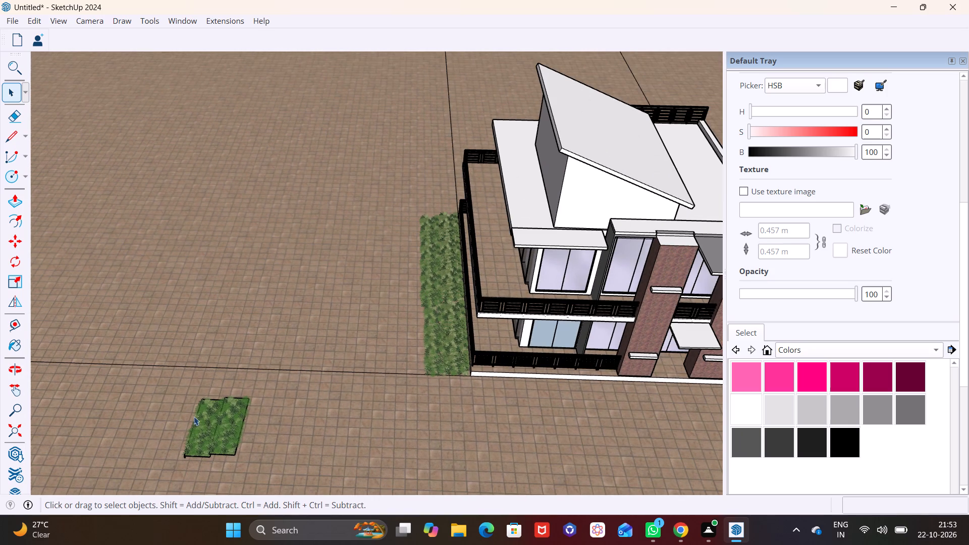
click(199, 417)
key(Delete)
click(236, 413)
key(Delete)
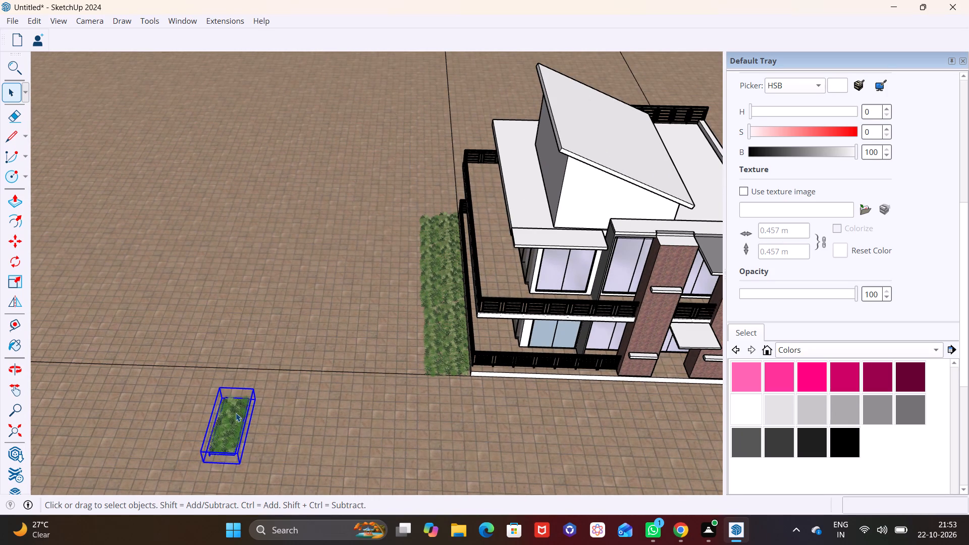
scroll(409, 297, up, 11)
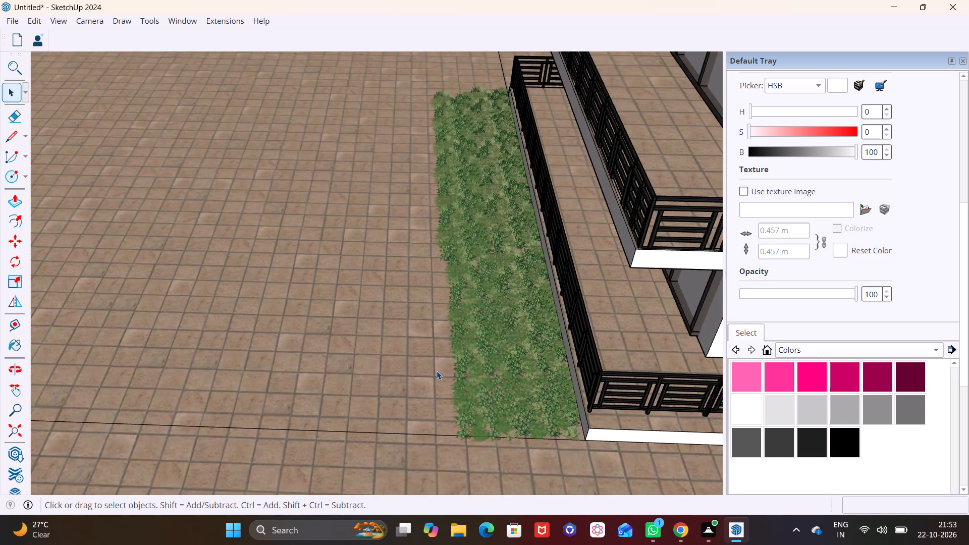
Copy the outer corner grass patch four times outward over the paving, about 3' 7" apart, extending the strip away from the terrace.
scroll(437, 371, up, 2)
scroll(446, 380, down, 2)
shift+middle_drag(446, 380, 403, 309)
click(458, 344)
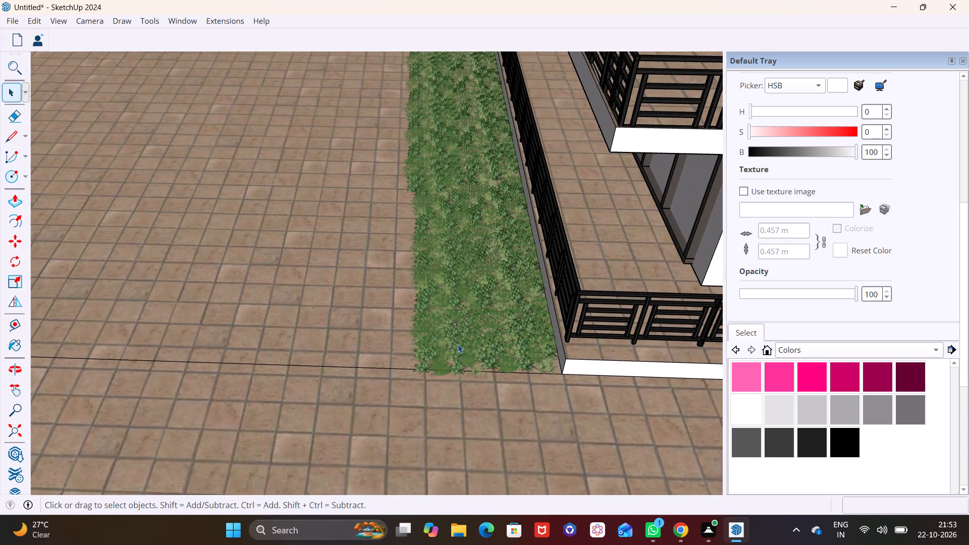
key(m)
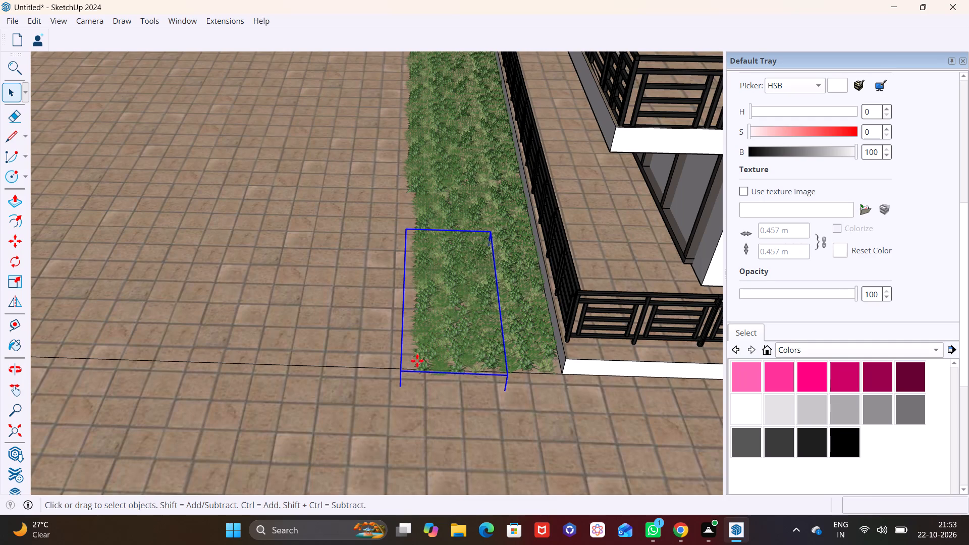
click(486, 363)
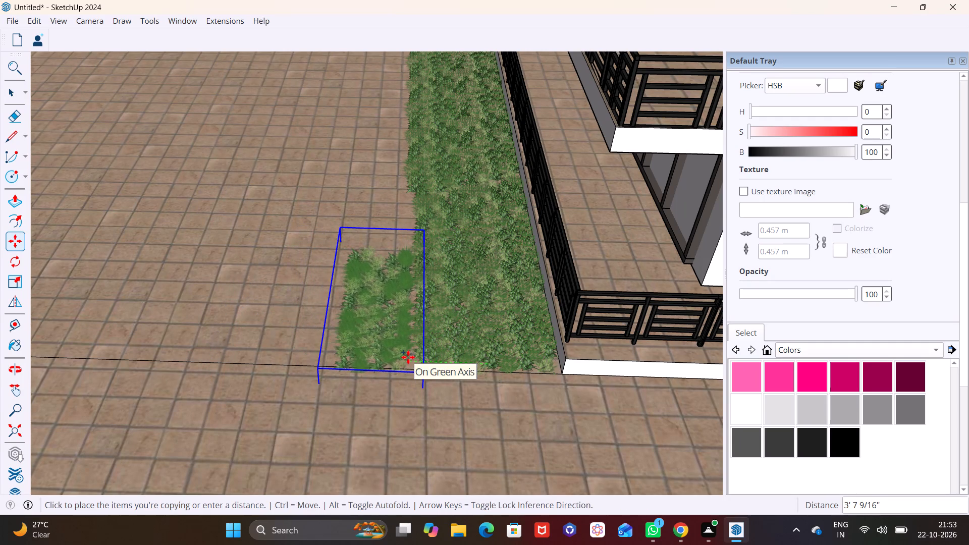
click(408, 357)
click(420, 355)
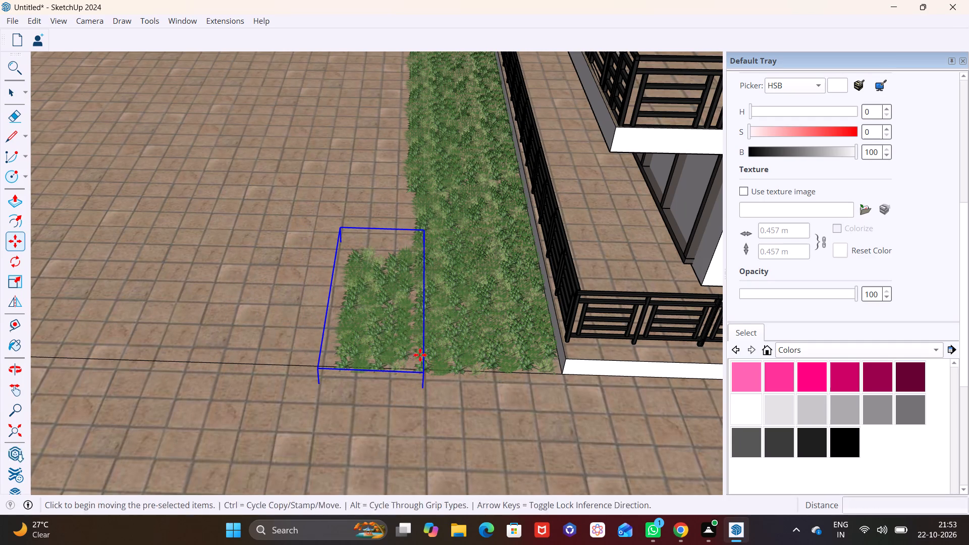
click(345, 353)
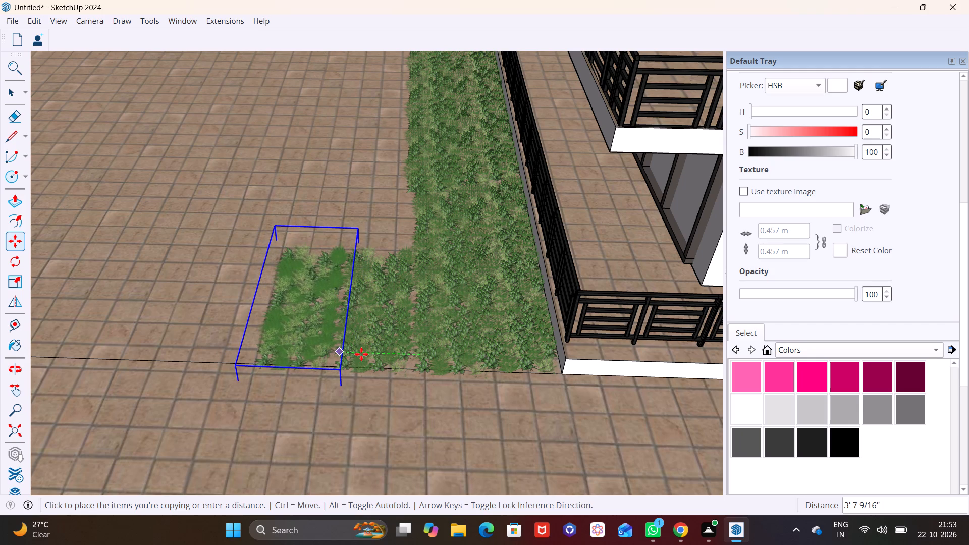
click(340, 355)
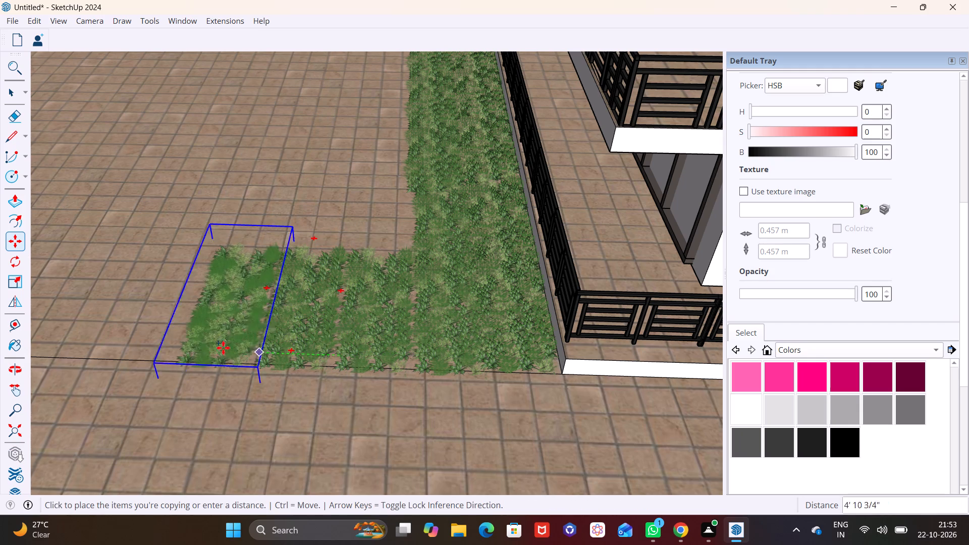
click(260, 347)
click(241, 343)
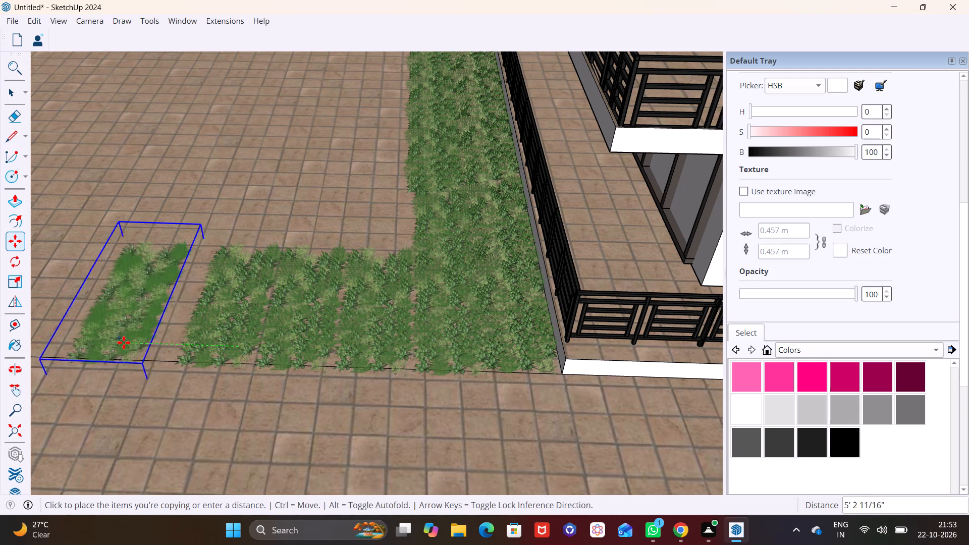
click(163, 345)
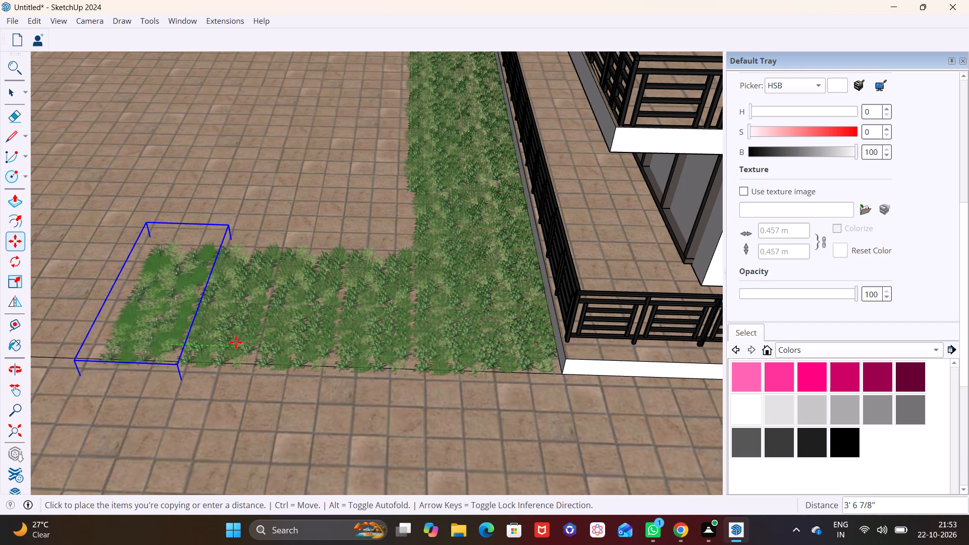
key(space)
click(300, 387)
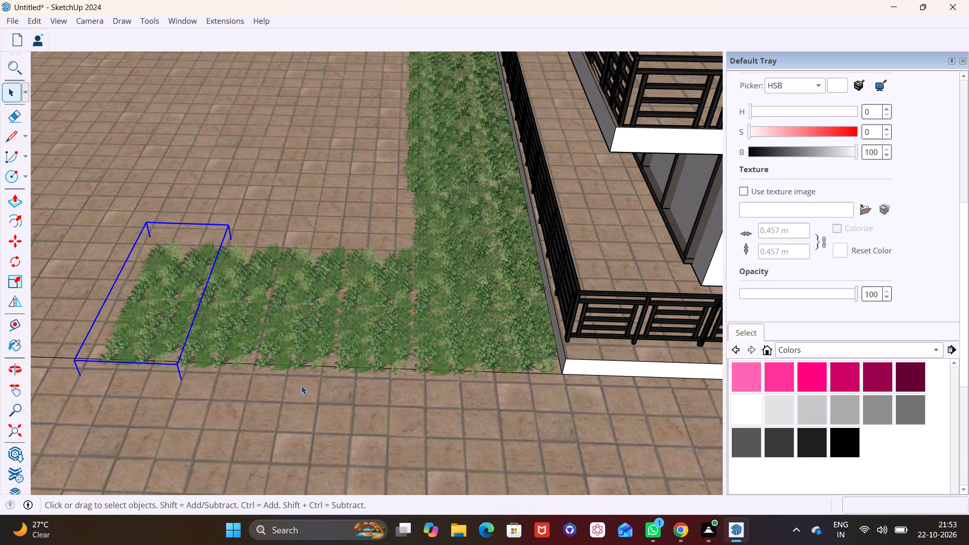
Examine the L-shaped grass layout and its corner at the terrace from several angles and distances.
middle_drag(248, 356, 480, 408)
middle_drag(332, 376, 594, 390)
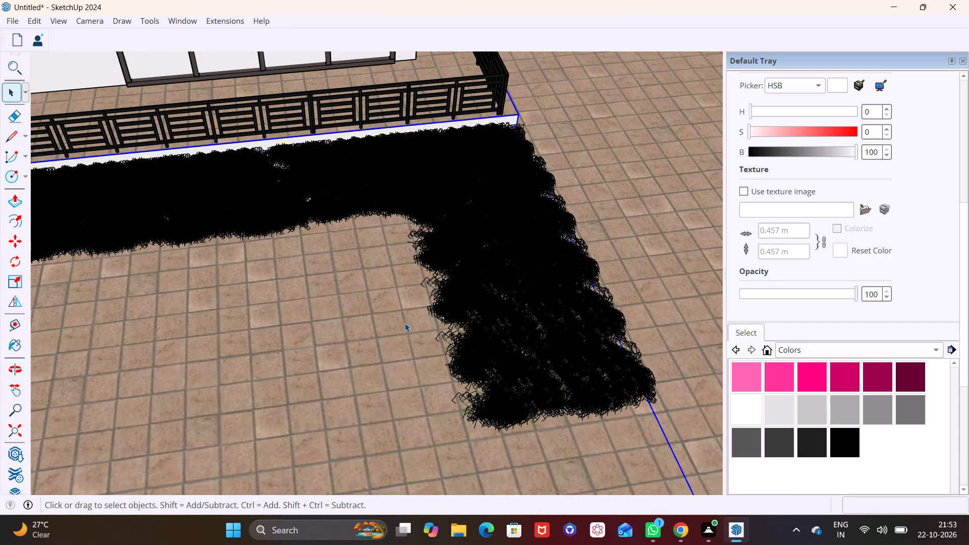
middle_drag(441, 299, 440, 397)
scroll(628, 241, down, 4)
click(368, 336)
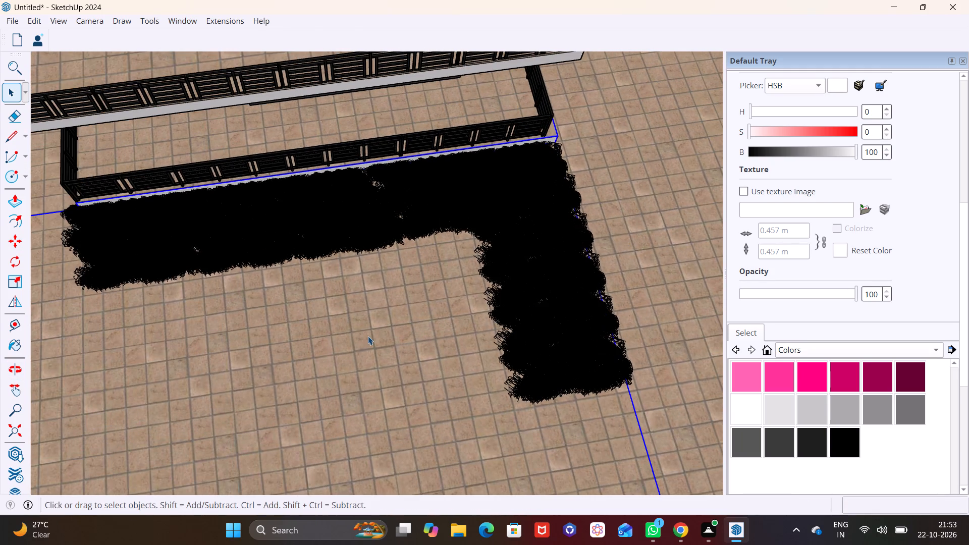
scroll(462, 247, up, 3)
scroll(455, 279, down, 2)
scroll(418, 297, down, 3)
click(562, 240)
middle_drag(579, 267, 424, 275)
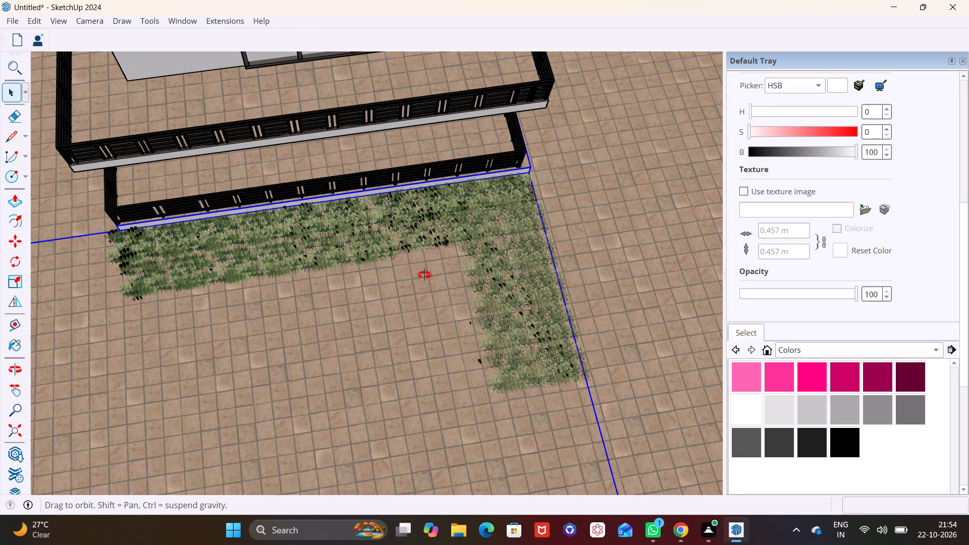
middle_drag(424, 275, 298, 226)
scroll(465, 254, down, 20)
scroll(465, 254, down, 2)
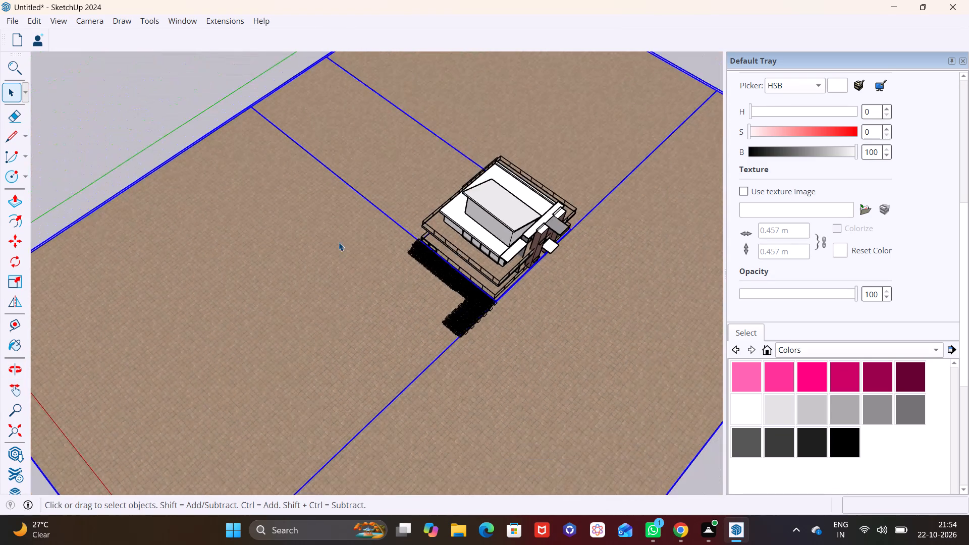
click(194, 114)
scroll(498, 301, up, 8)
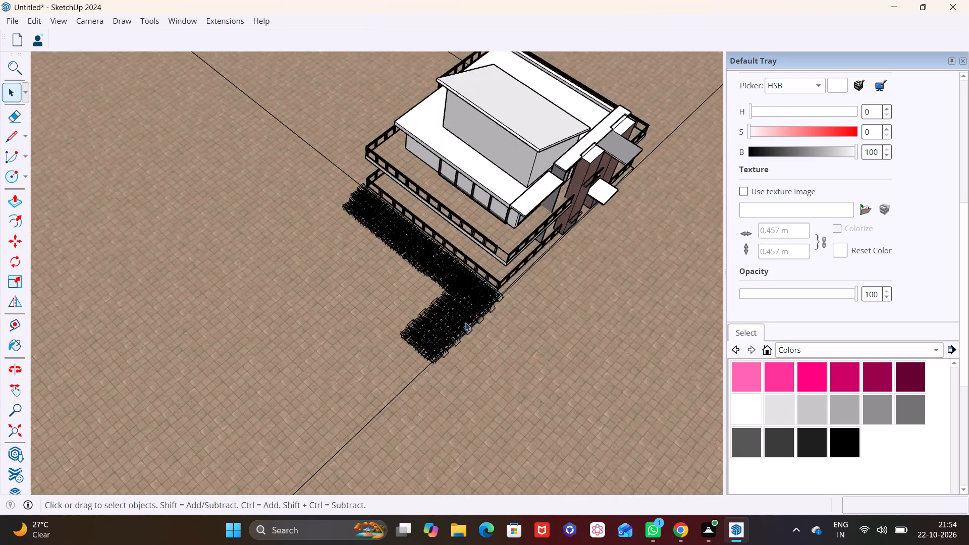
scroll(465, 322, up, 14)
middle_drag(437, 335, 618, 362)
scroll(452, 310, down, 3)
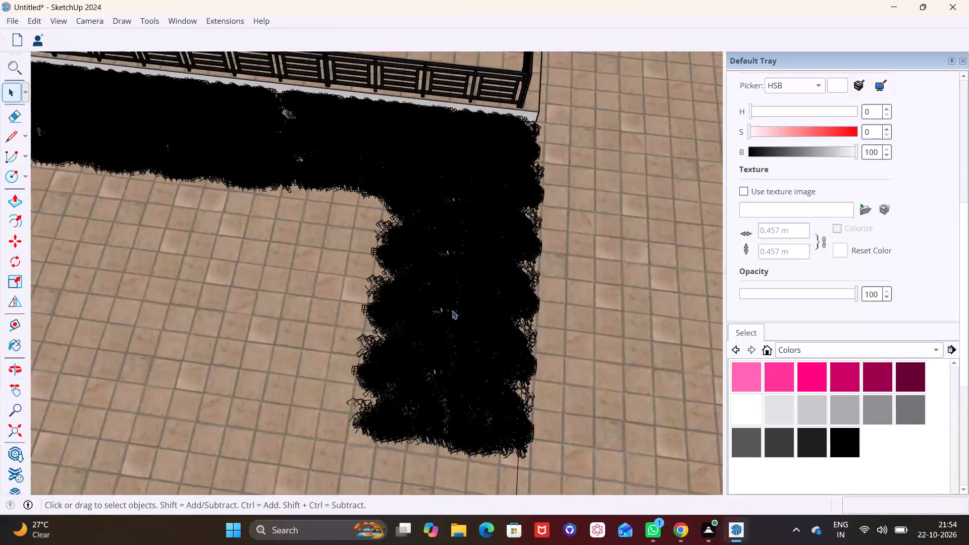
scroll(453, 316, up, 3)
key(space)
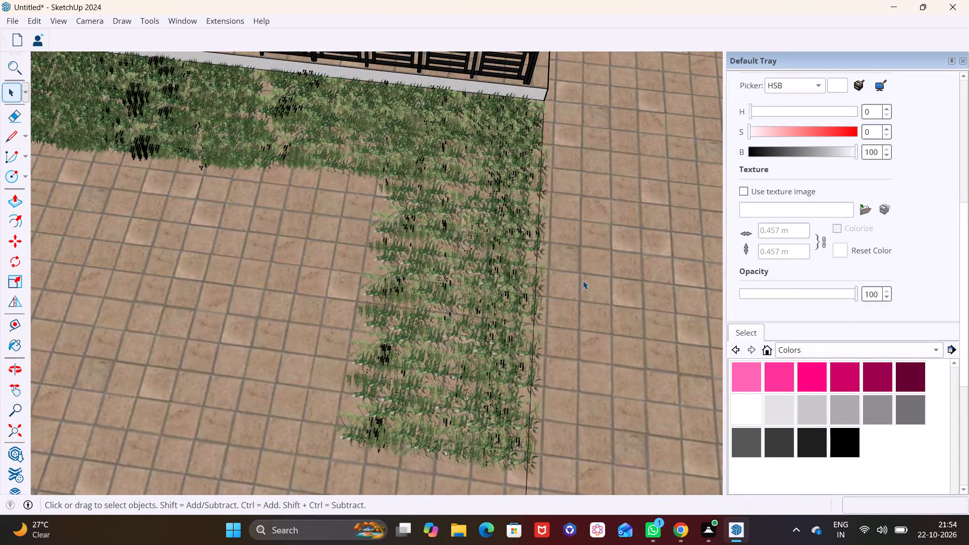
click(583, 281)
Copy the new branch's patch nearest the terrace four times alongside the railing strip, about 7 to 8 ft apart, towards its far end.
middle_drag(427, 265, 549, 288)
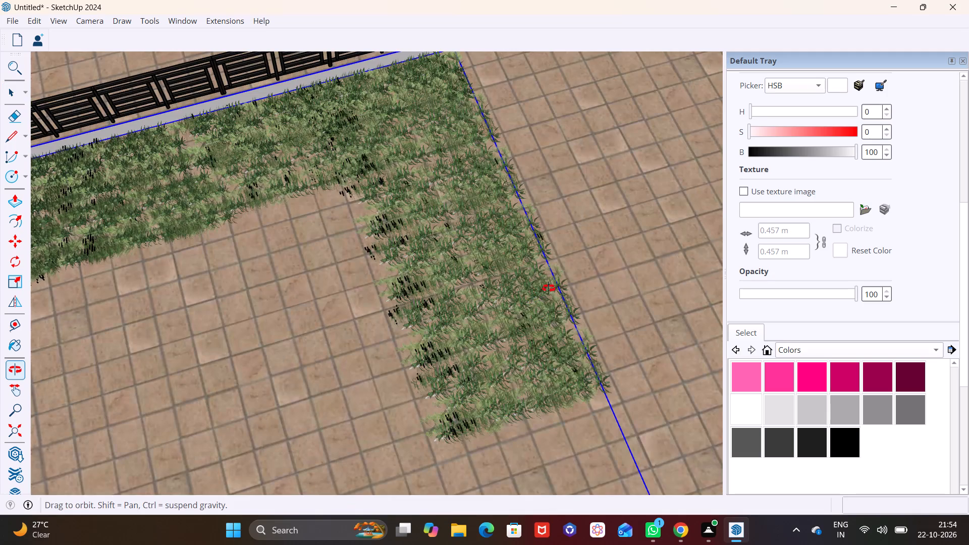
middle_drag(549, 288, 552, 286)
click(385, 192)
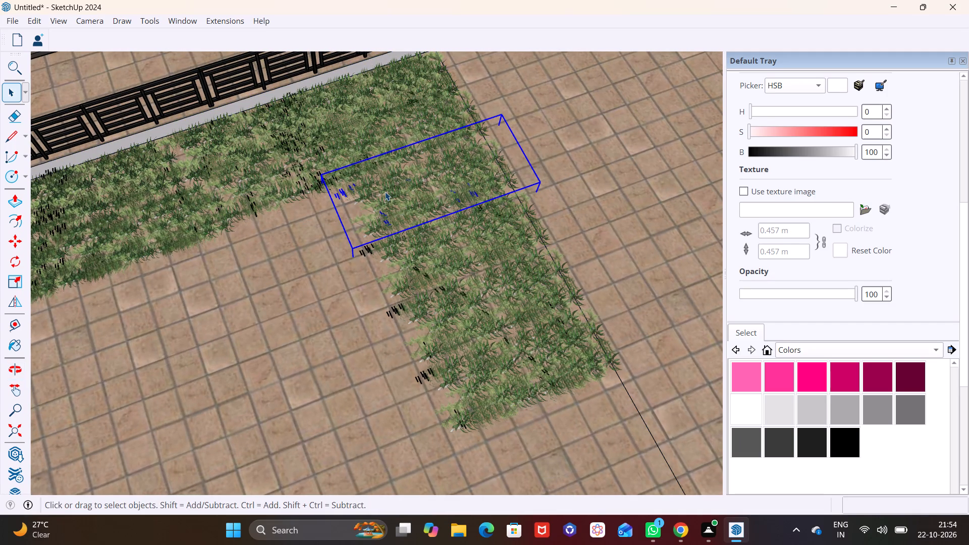
key(m)
click(424, 205)
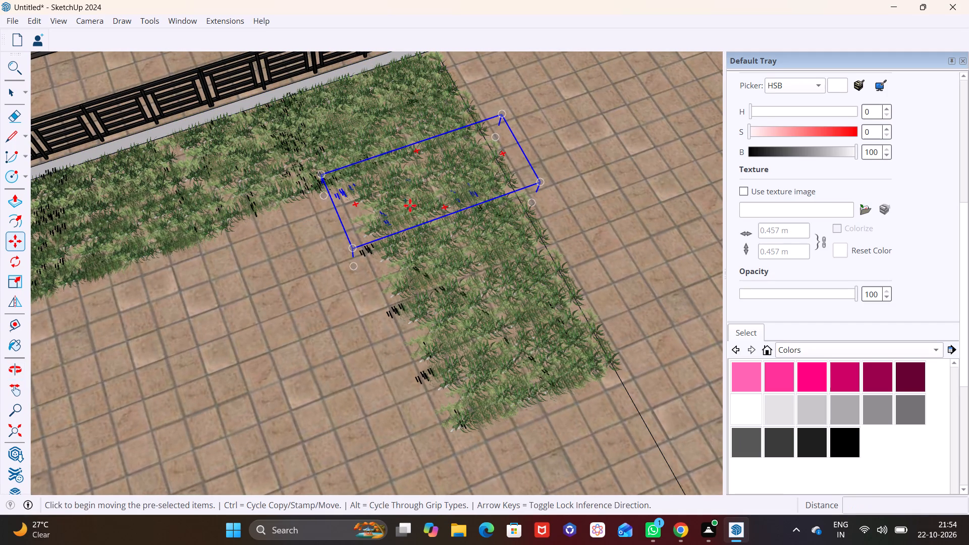
click(283, 255)
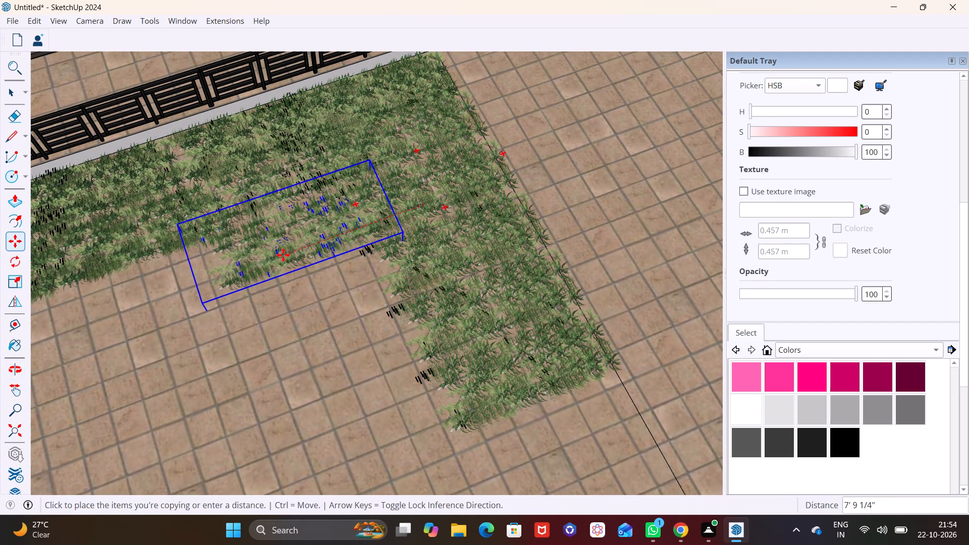
click(298, 247)
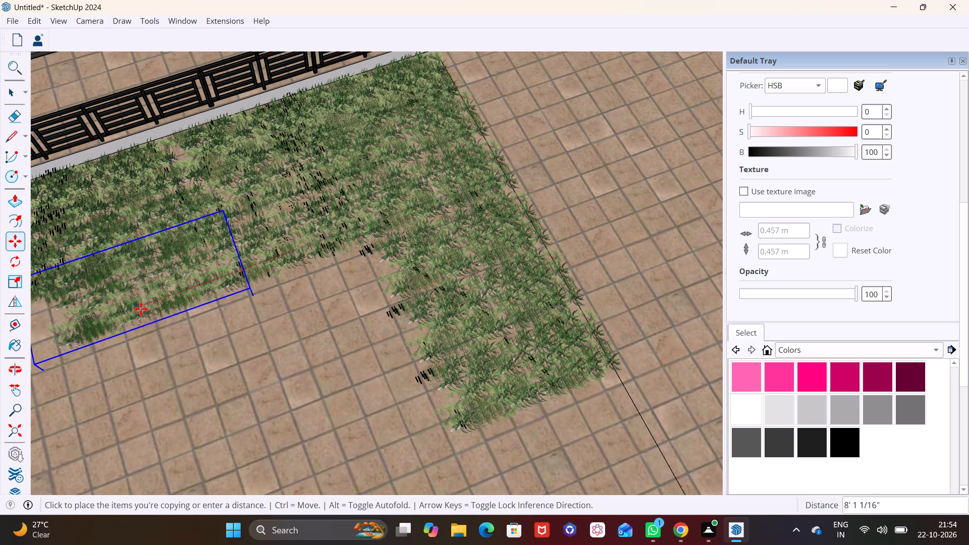
click(141, 309)
scroll(152, 309, down, 7)
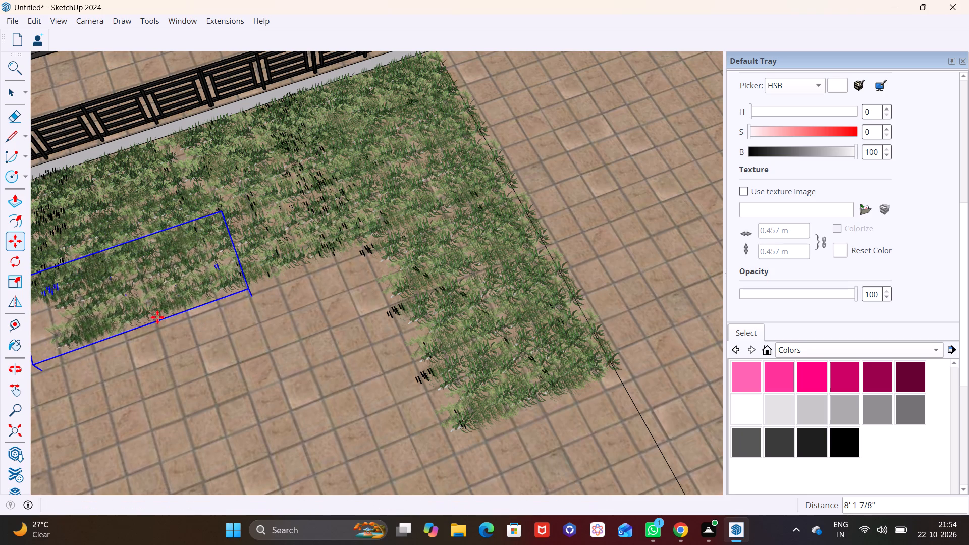
scroll(161, 317, down, 8)
shift+middle_drag(179, 318, 449, 258)
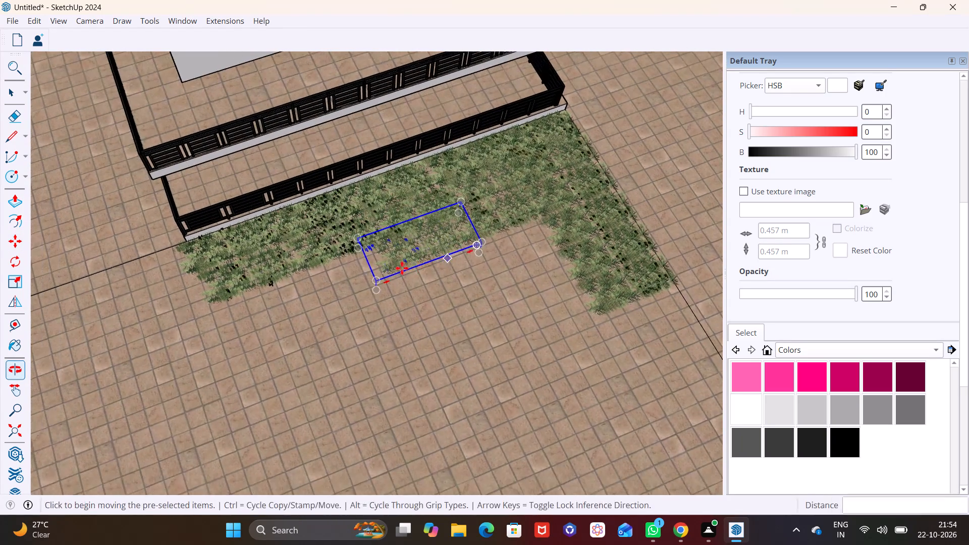
click(399, 257)
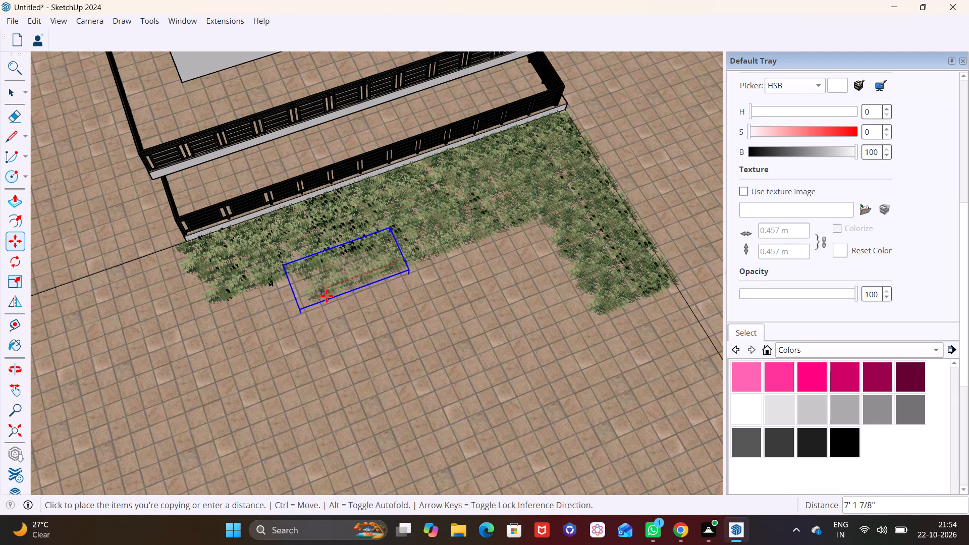
click(327, 296)
click(345, 269)
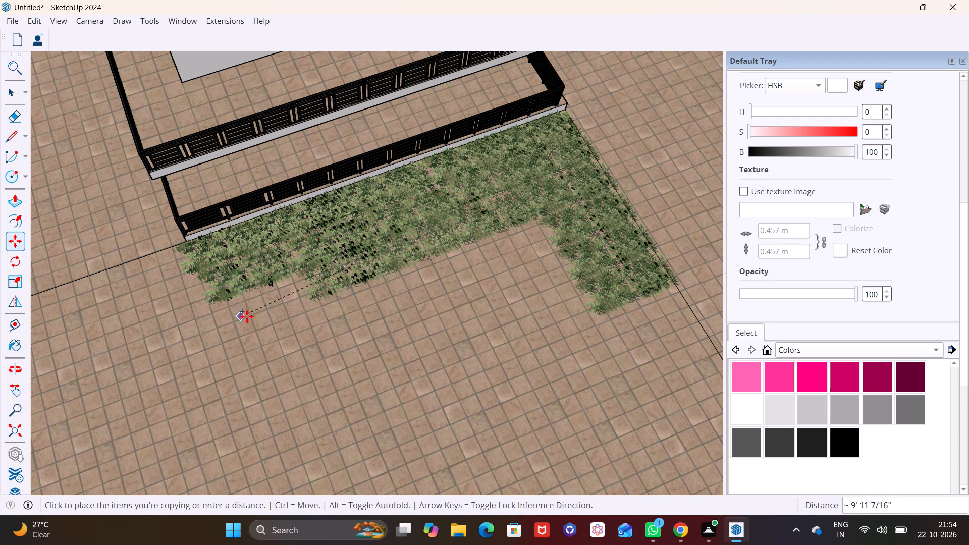
click(257, 305)
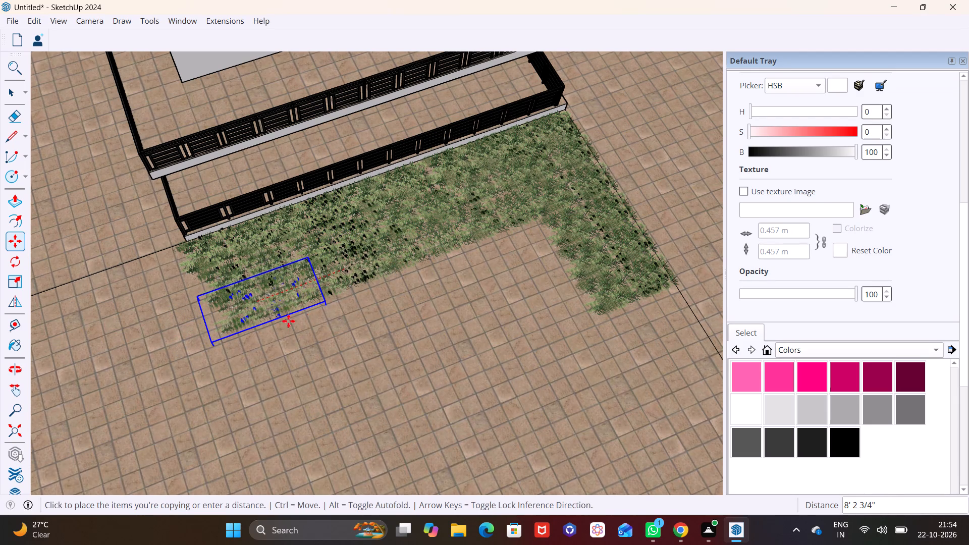
middle_drag(396, 308, 356, 227)
scroll(372, 316, down, 4)
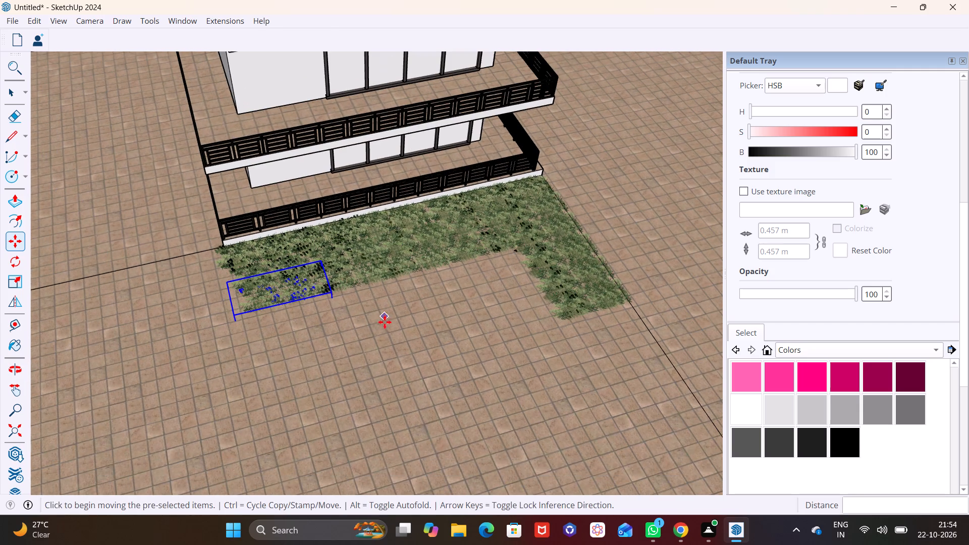
key(space)
Examine the widened grass strip together with the house from the front and the corner side.
click(384, 324)
middle_drag(457, 350, 338, 271)
scroll(366, 295, down, 2)
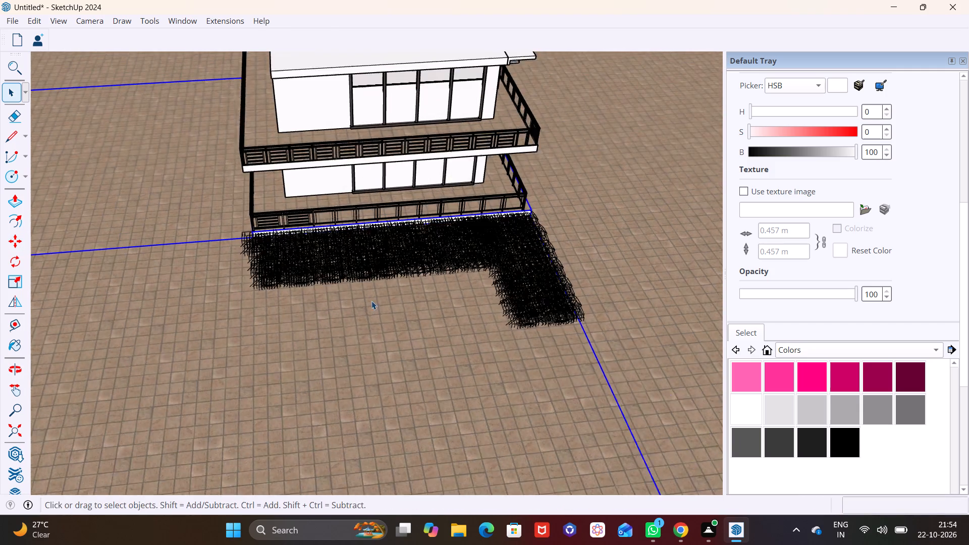
scroll(371, 301, down, 1)
middle_drag(404, 325, 99, 258)
scroll(395, 300, down, 3)
scroll(414, 344, up, 1)
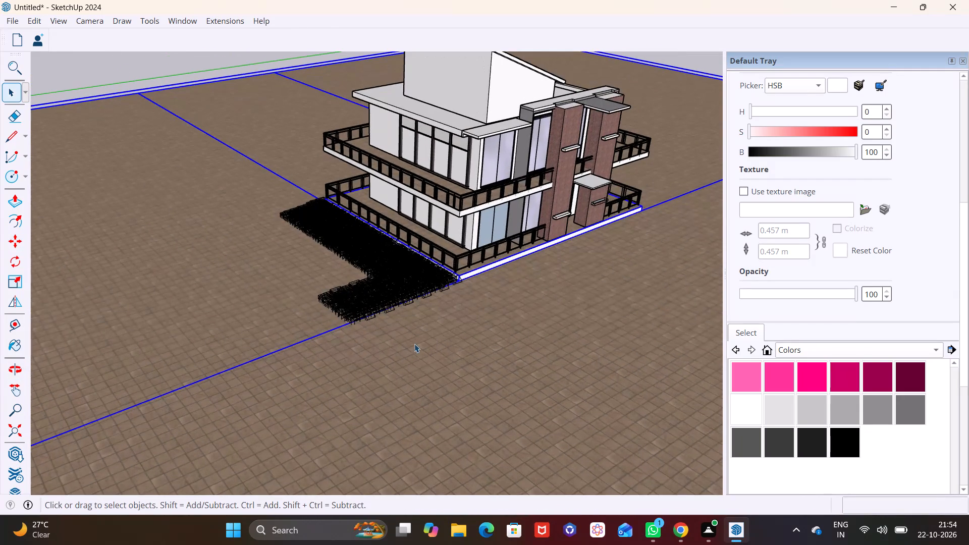
click(414, 342)
scroll(365, 280, up, 3)
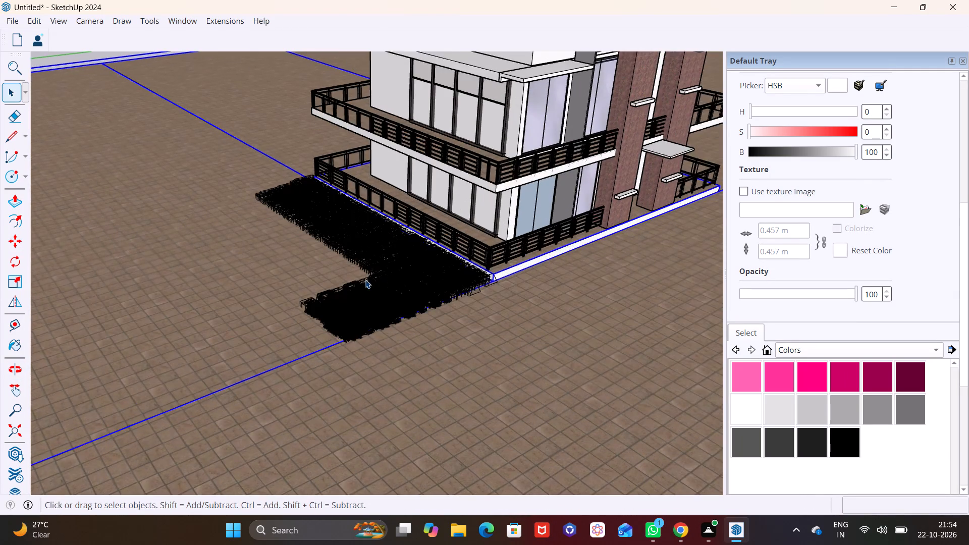
Copy the outward branch's first patch beyond the filled lawn four times alongside the railing strip, about 7' 7" to 8' apart.
scroll(365, 280, up, 7)
middle_drag(195, 280, 524, 359)
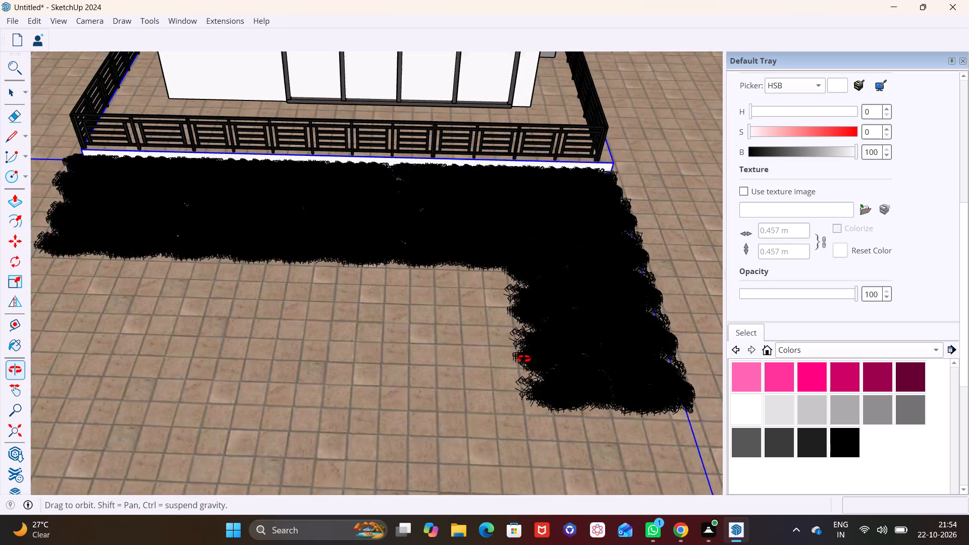
middle_drag(524, 359, 523, 361)
click(417, 307)
click(559, 235)
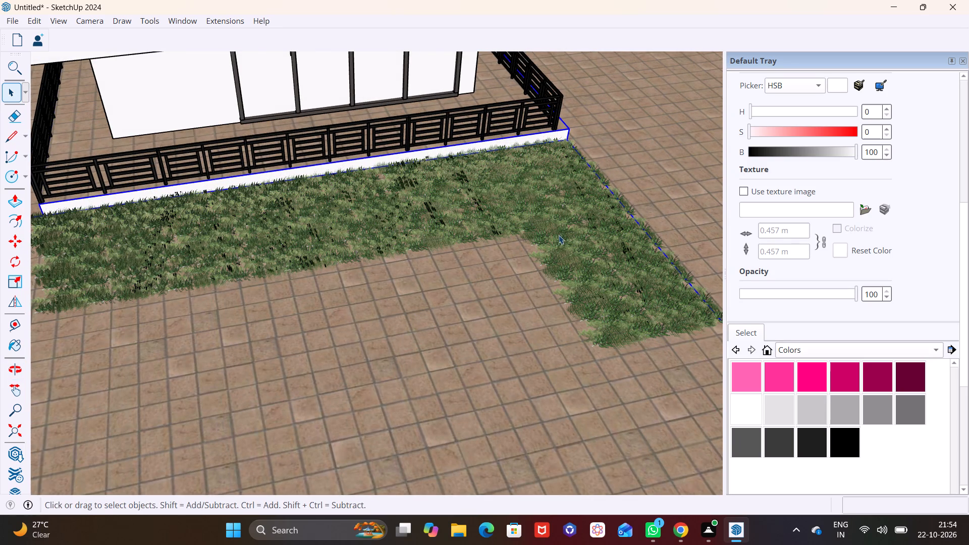
key(m)
click(545, 244)
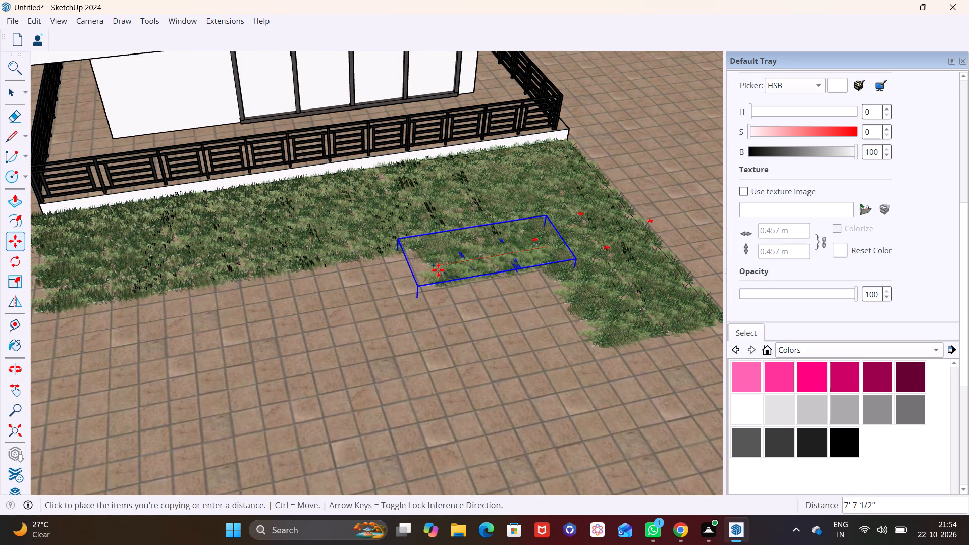
click(429, 270)
click(474, 262)
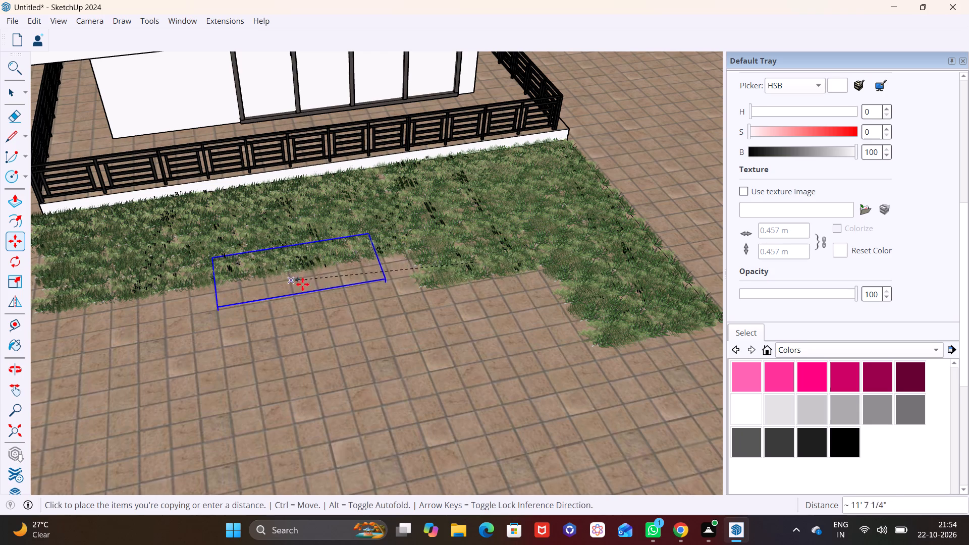
click(355, 284)
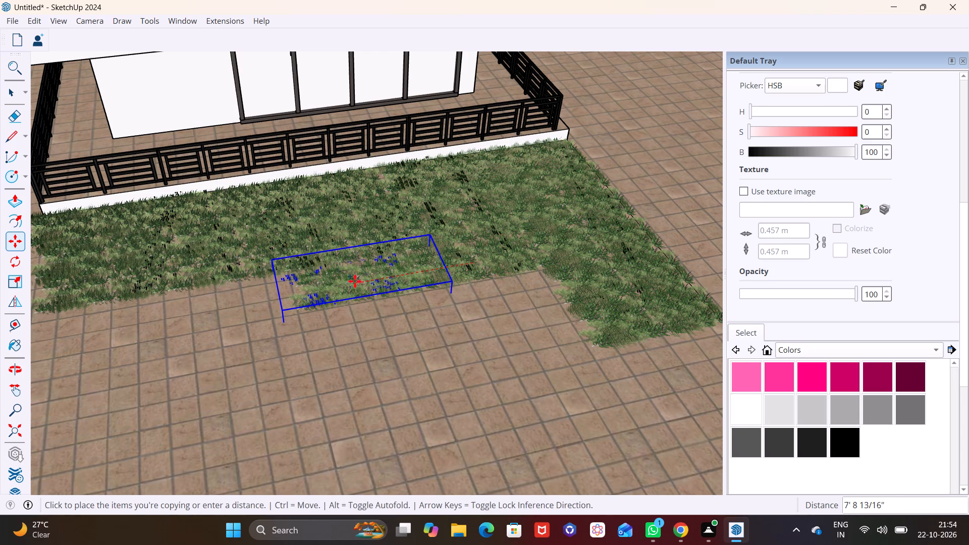
click(374, 266)
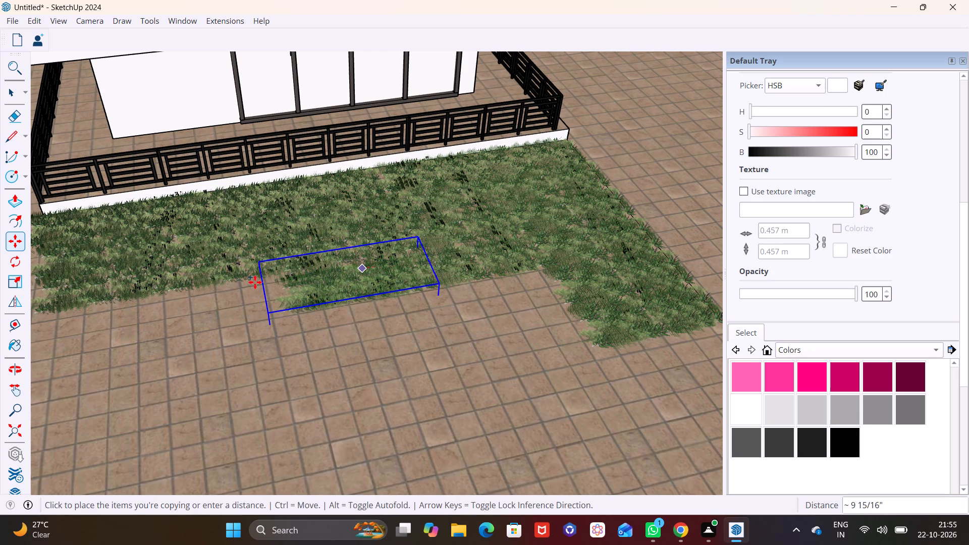
click(249, 283)
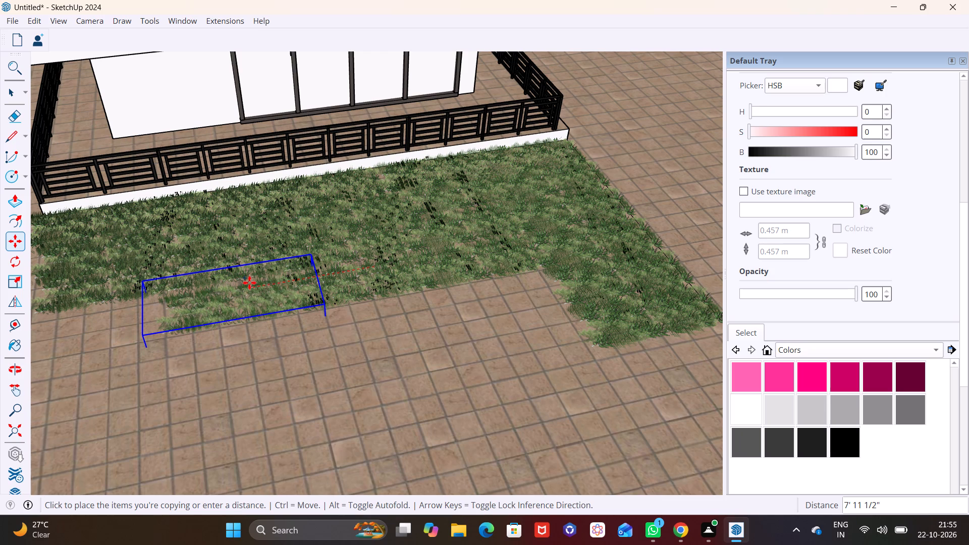
click(285, 292)
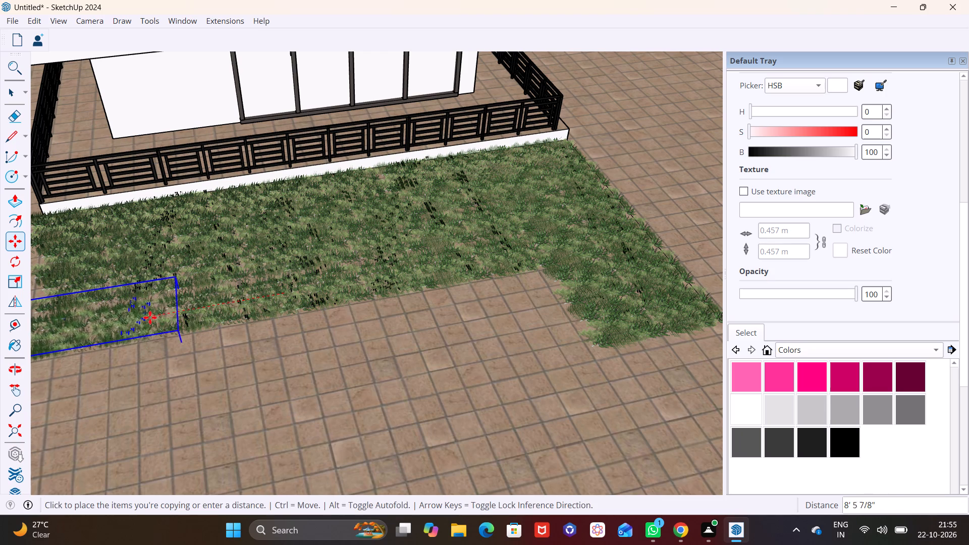
click(152, 315)
key(space)
click(400, 337)
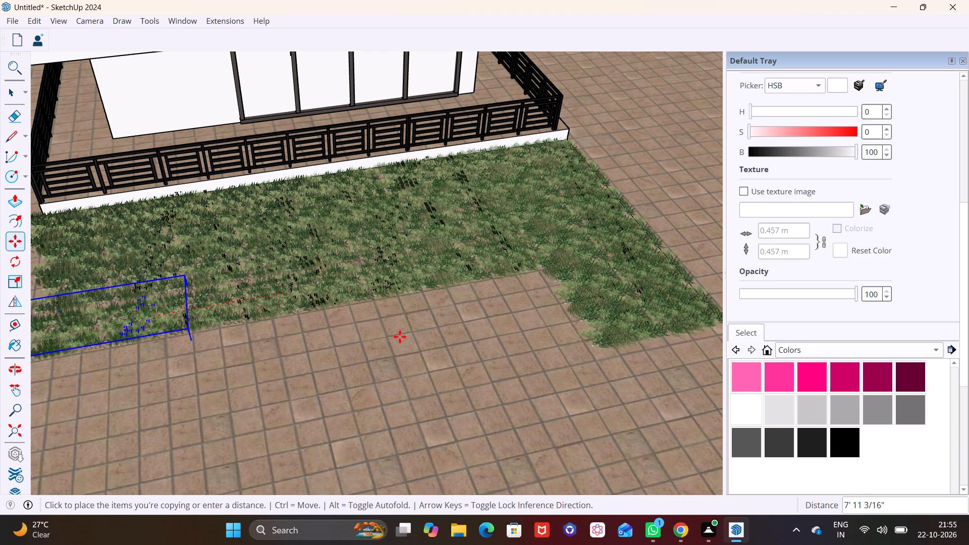
Copy the following patch of the outward branch four times parallel to the railing, about 7' 6" to 7' 11" apart, filling another row.
scroll(398, 328, down, 9)
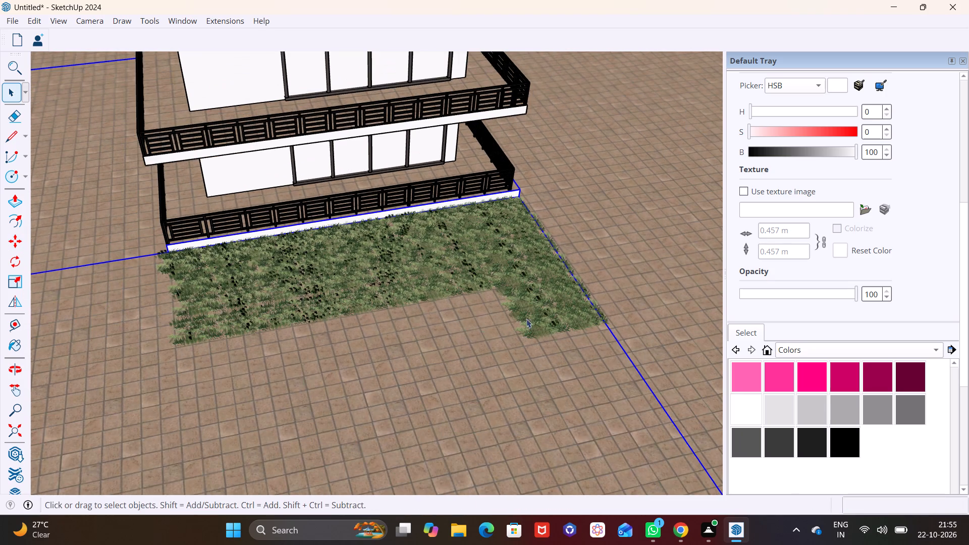
scroll(540, 313, up, 3)
click(533, 295)
key(m)
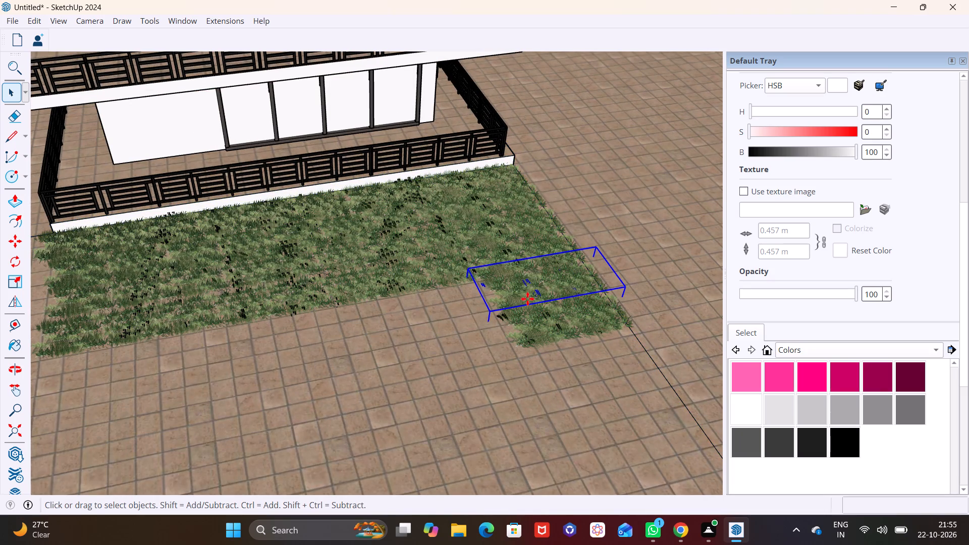
click(527, 299)
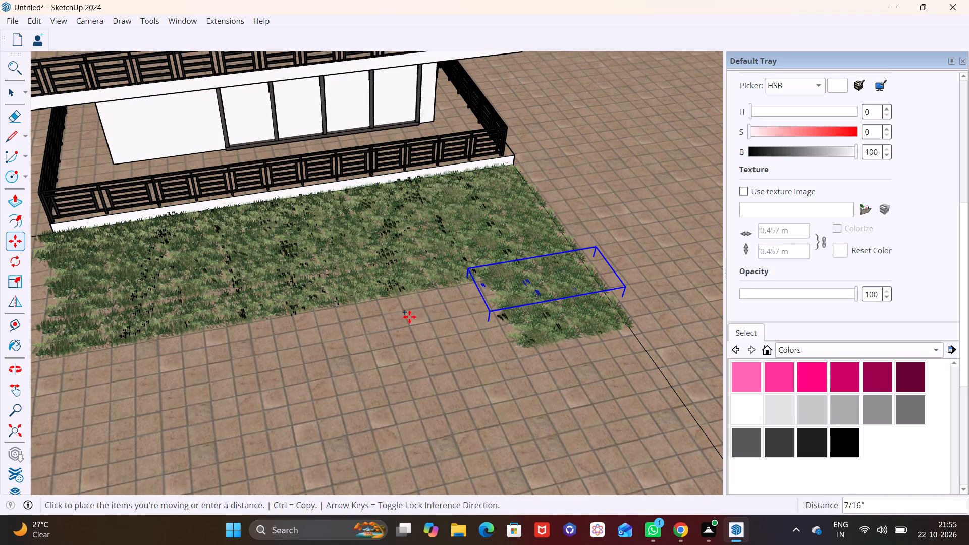
click(423, 313)
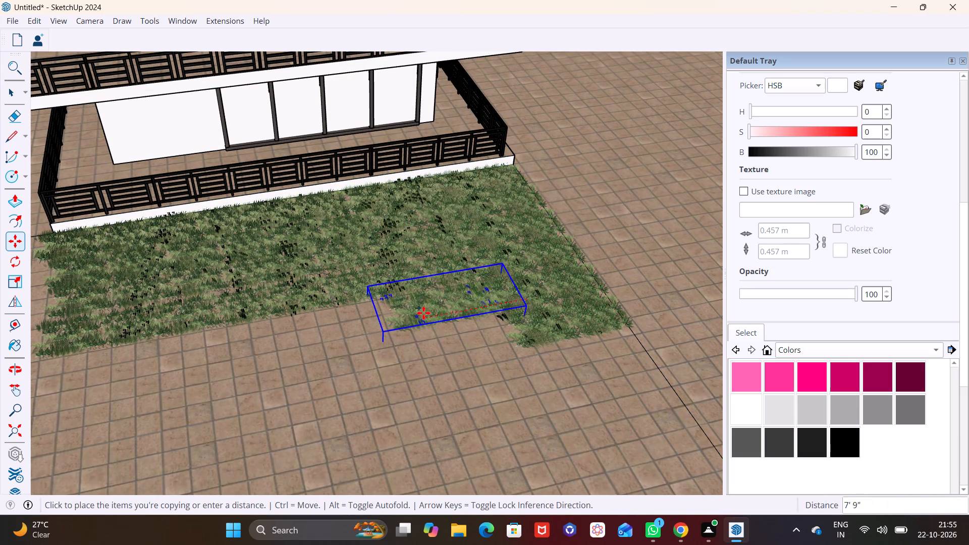
click(447, 305)
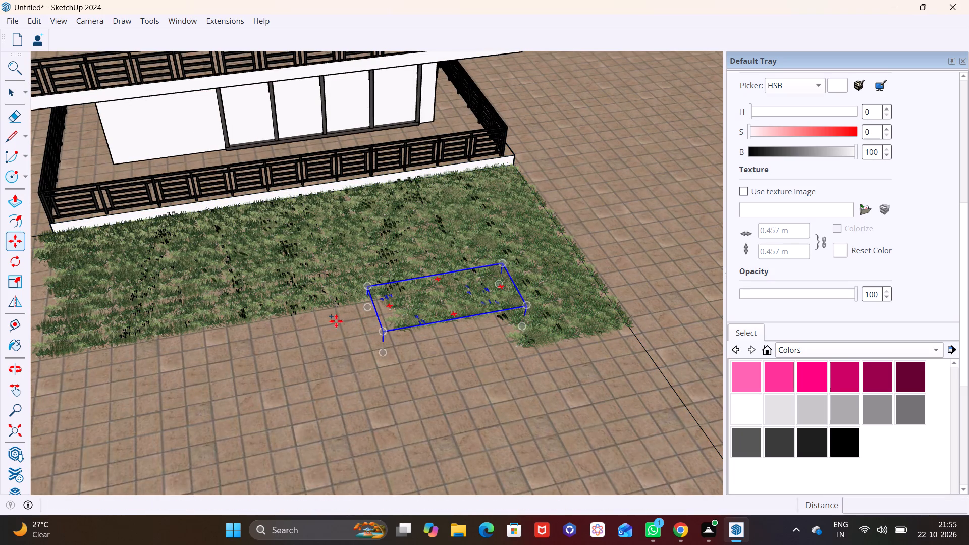
click(340, 318)
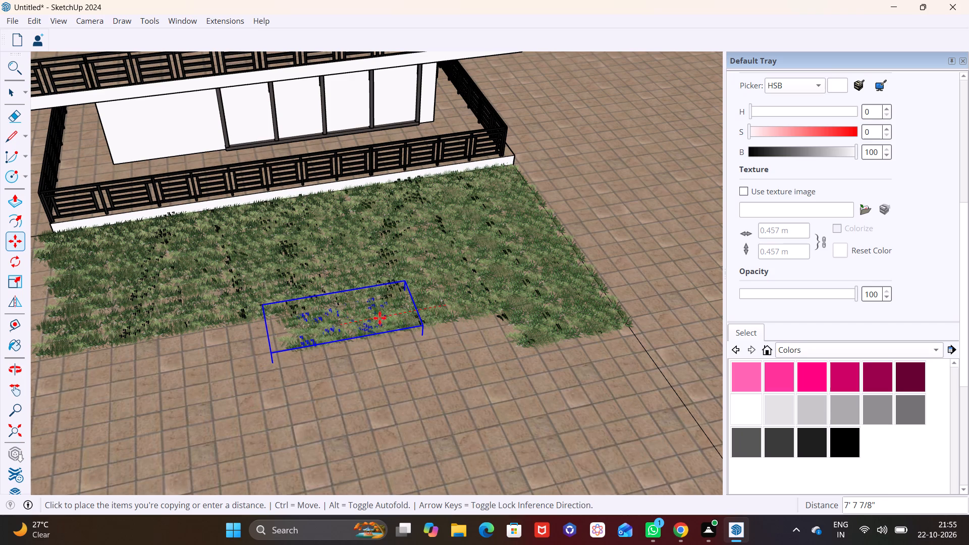
click(385, 316)
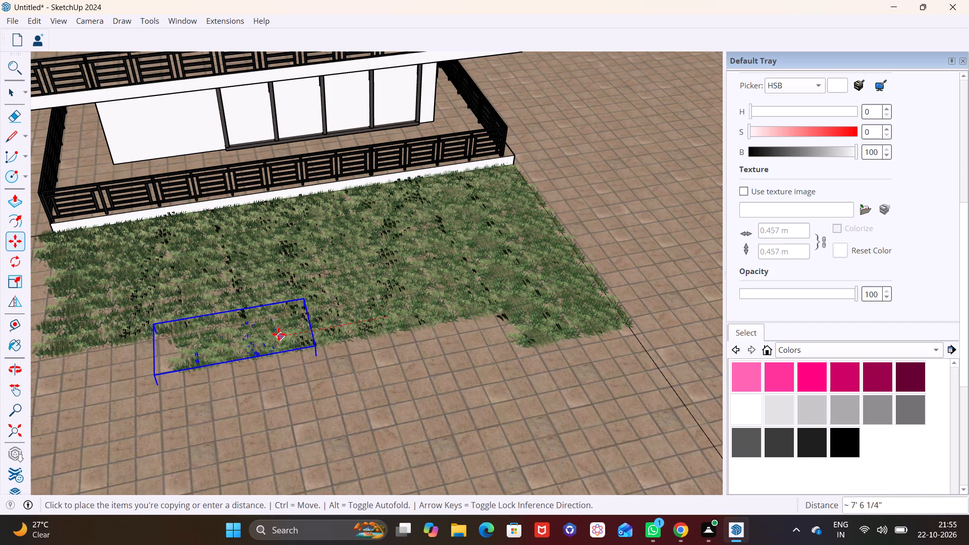
click(278, 334)
click(284, 337)
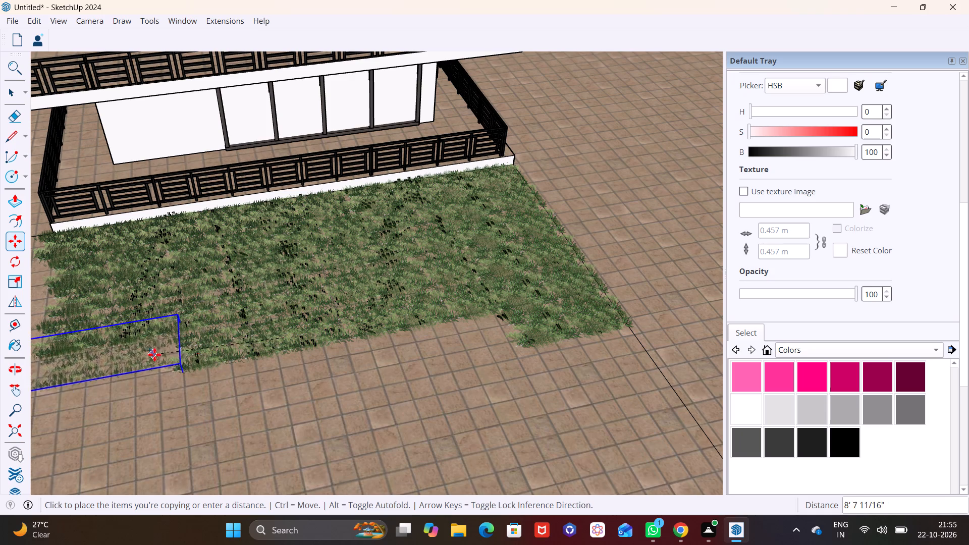
click(166, 353)
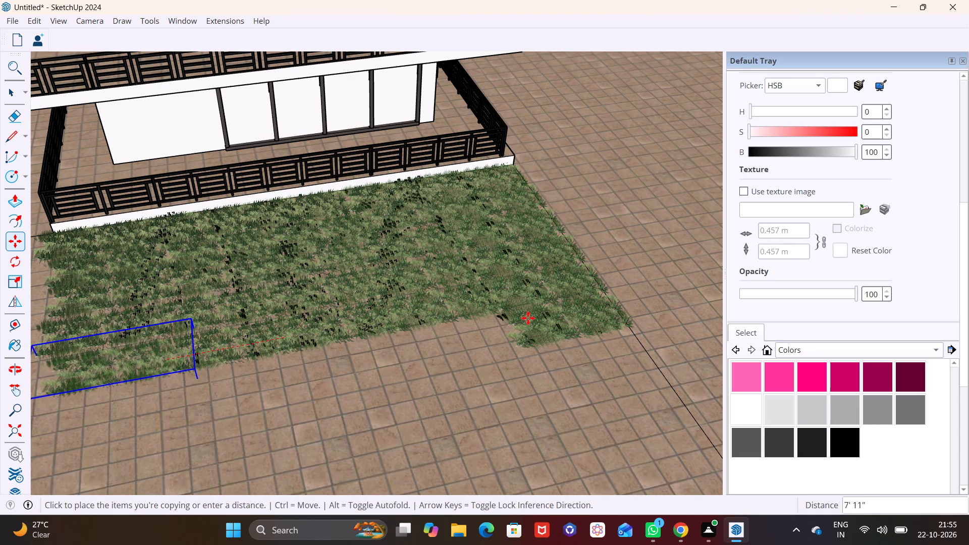
click(528, 318)
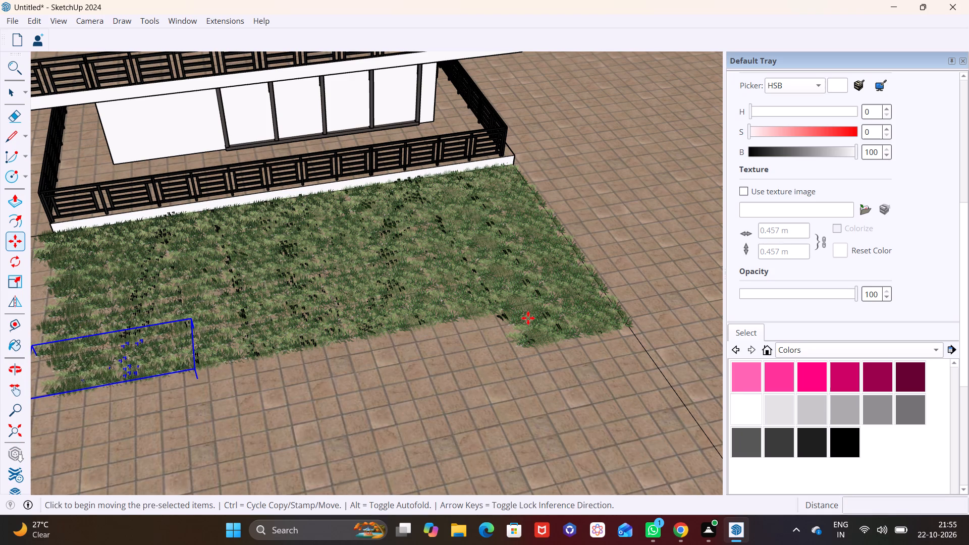
key(space)
Copy the branch's outermost patch twice parallel to the railing, about 7' 10" to 8' apart, starting another row.
click(541, 325)
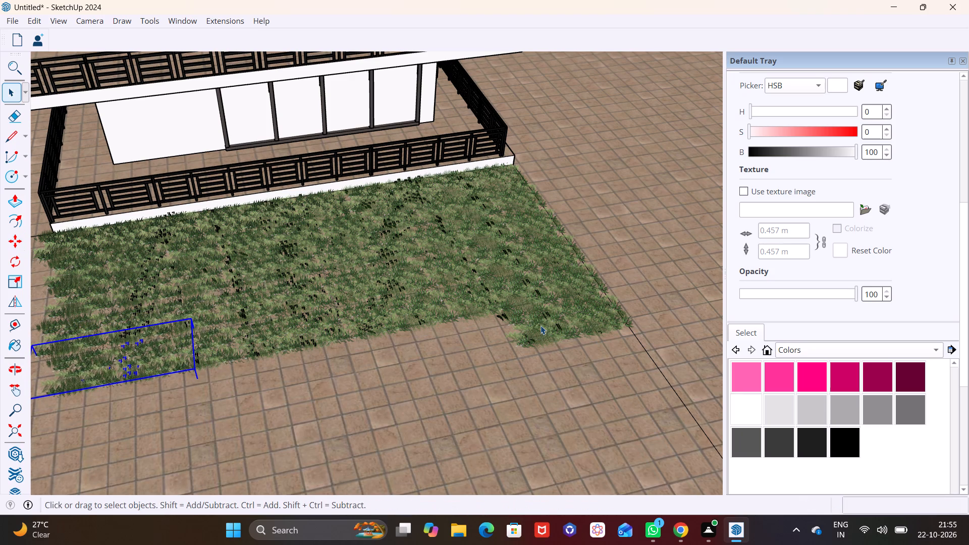
key(m)
click(577, 304)
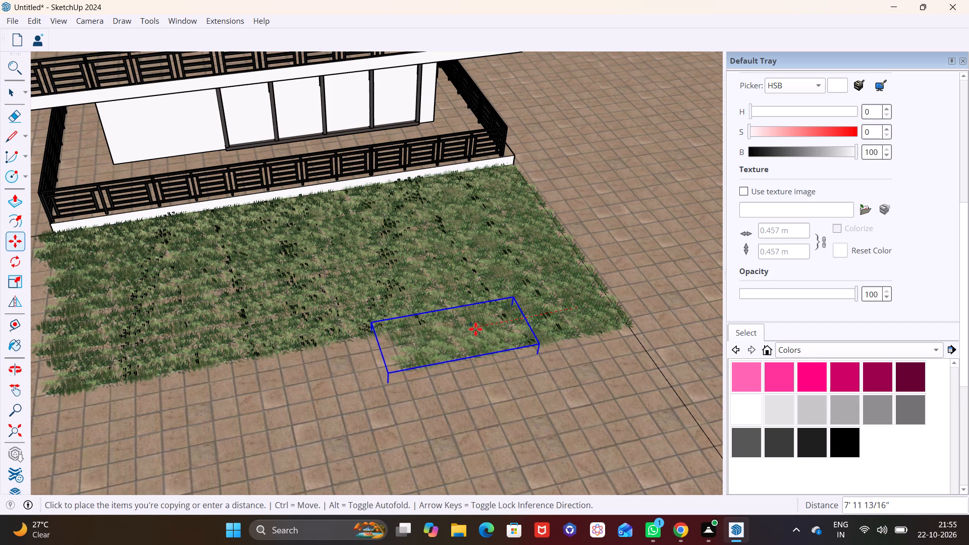
click(475, 329)
click(482, 330)
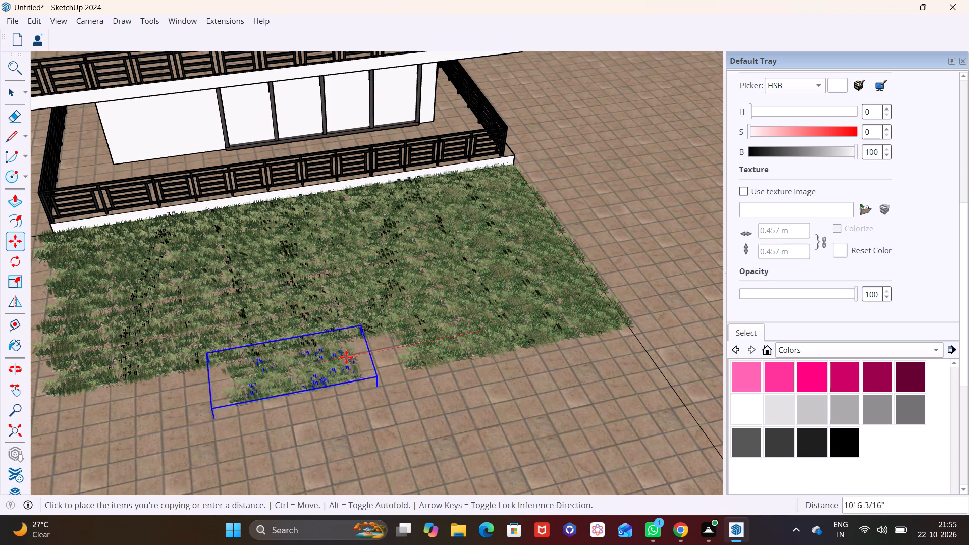
click(373, 349)
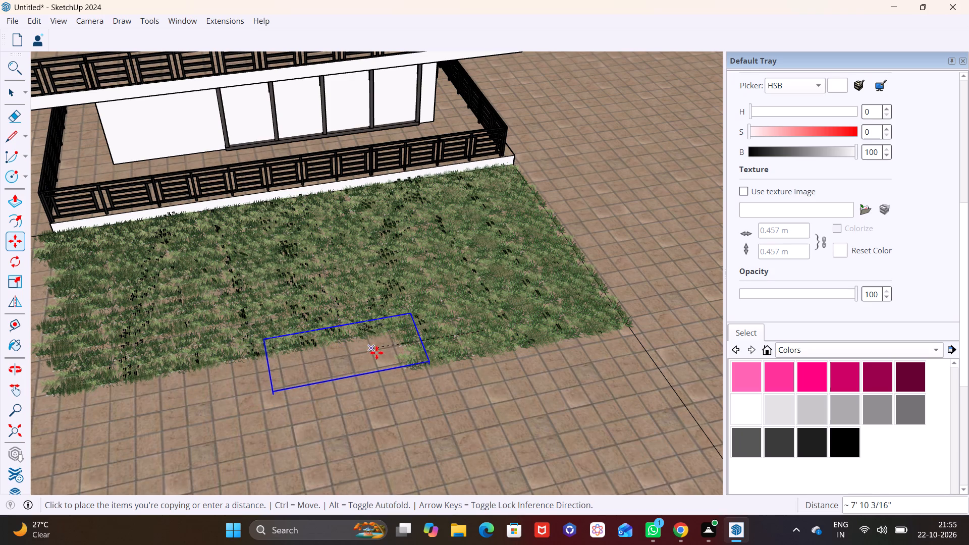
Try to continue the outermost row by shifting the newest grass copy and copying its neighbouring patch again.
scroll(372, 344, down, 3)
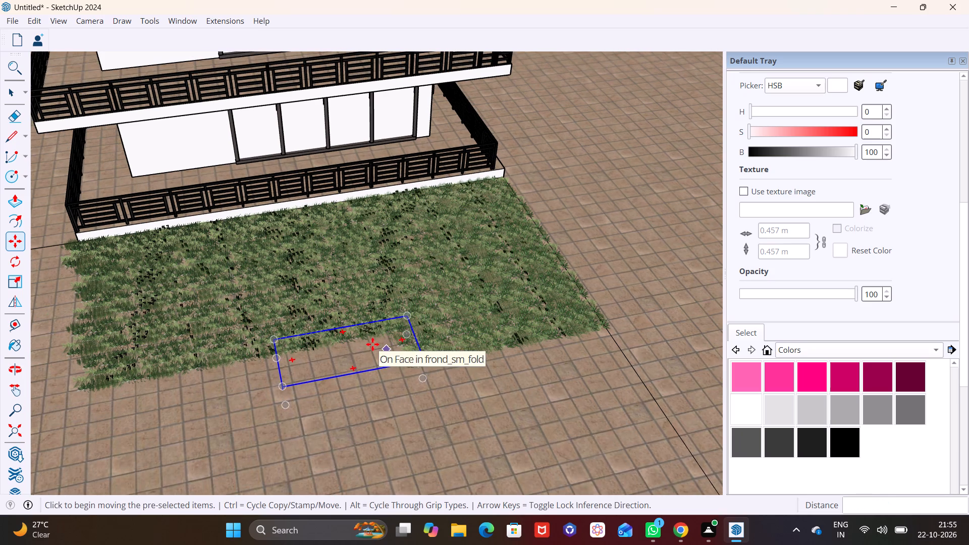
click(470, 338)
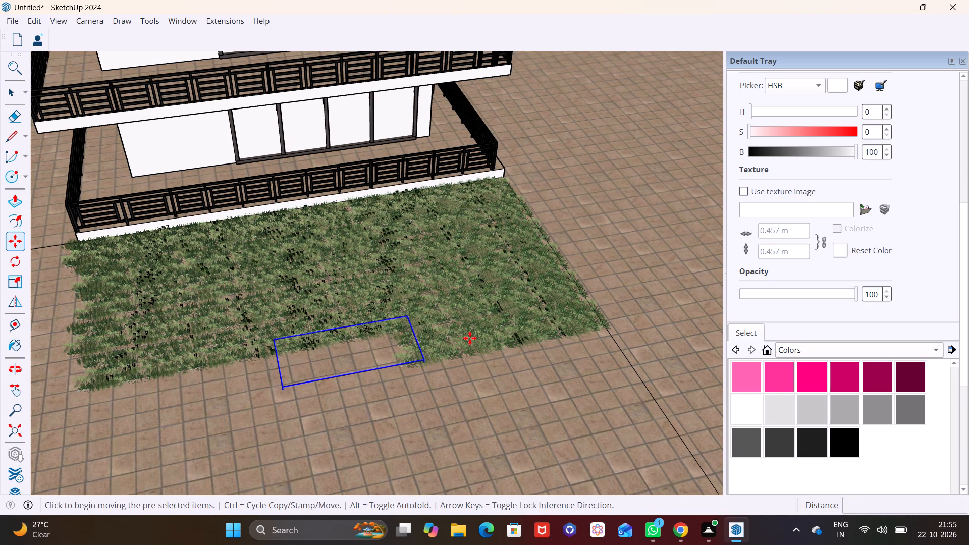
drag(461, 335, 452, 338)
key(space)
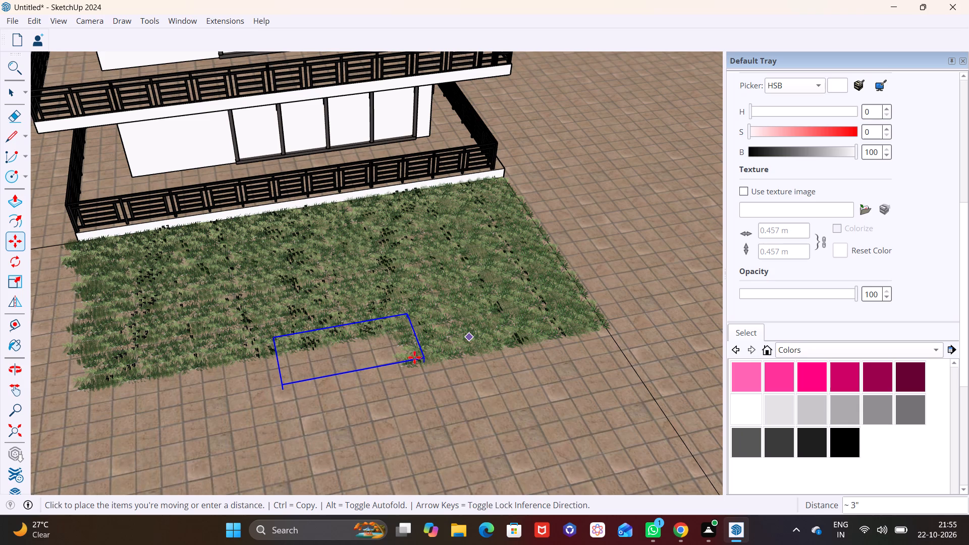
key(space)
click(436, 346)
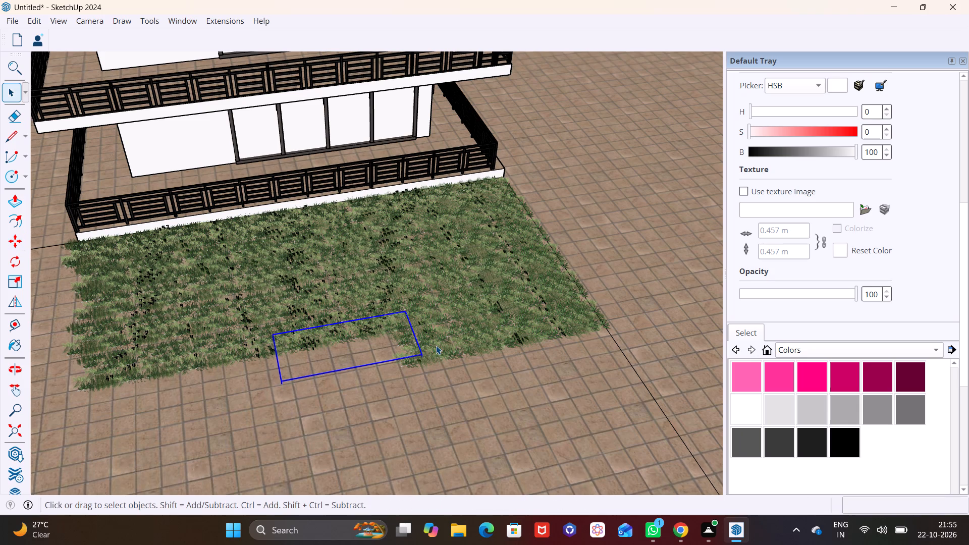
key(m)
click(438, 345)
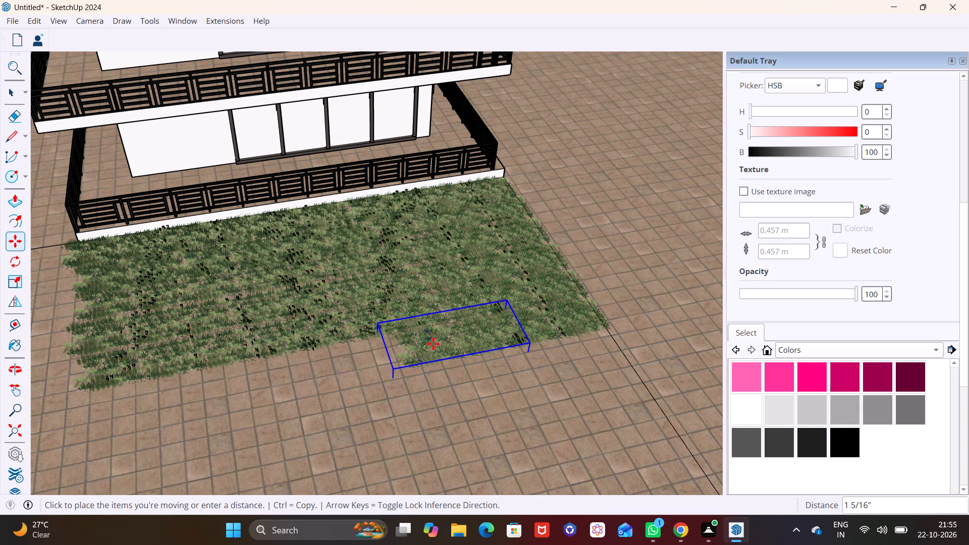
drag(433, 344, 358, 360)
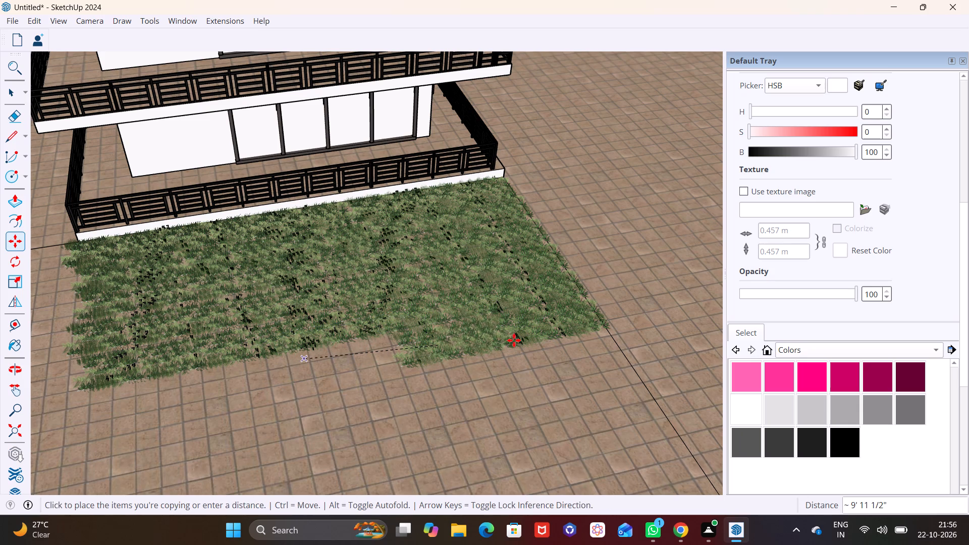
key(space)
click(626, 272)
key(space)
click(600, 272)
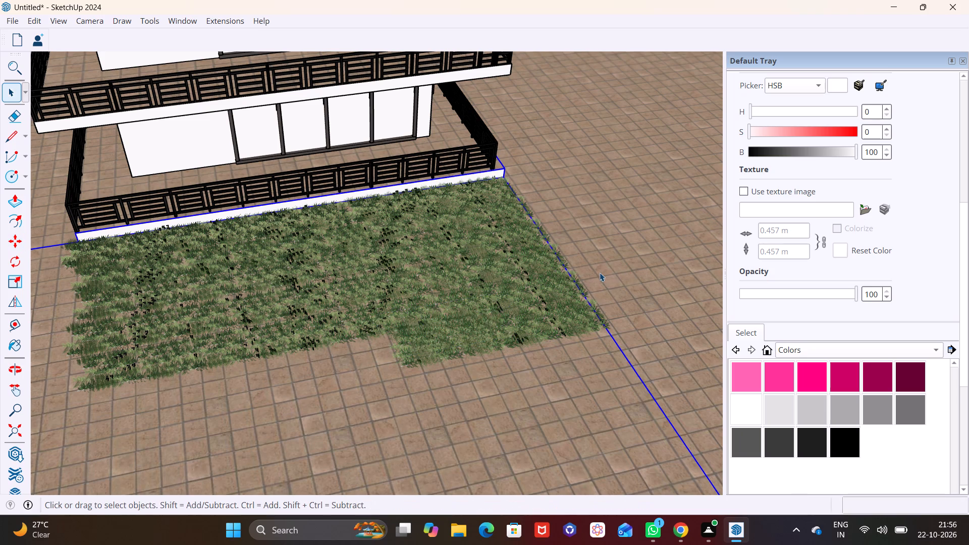
Delete the grass patches of the incomplete outermost row, including the overlapping copy, leaving an even lawn edge parallel to the terrace railing.
middle_drag(626, 338, 380, 330)
scroll(401, 316, down, 11)
middle_drag(492, 333, 249, 267)
middle_drag(465, 314, 358, 290)
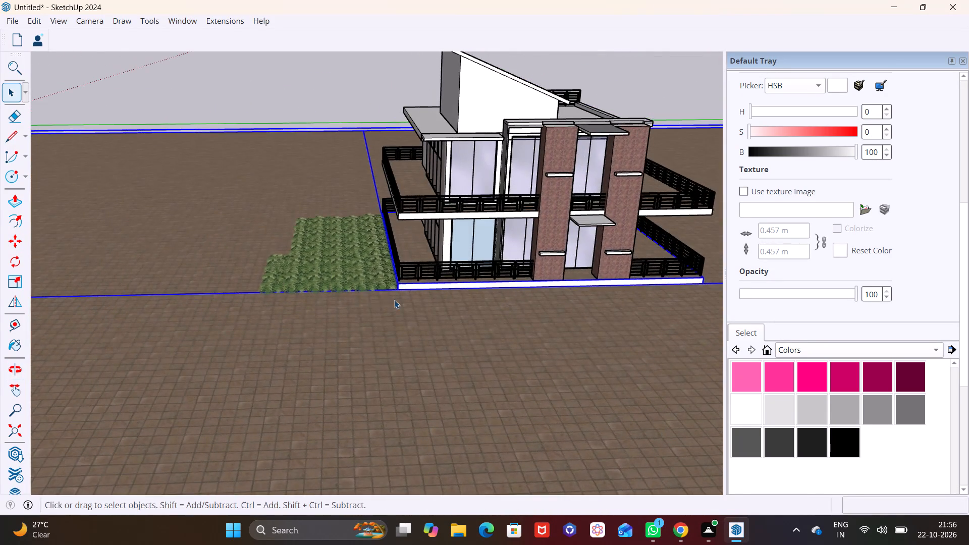
scroll(394, 300, up, 5)
middle_drag(366, 286, 414, 385)
scroll(374, 305, down, 2)
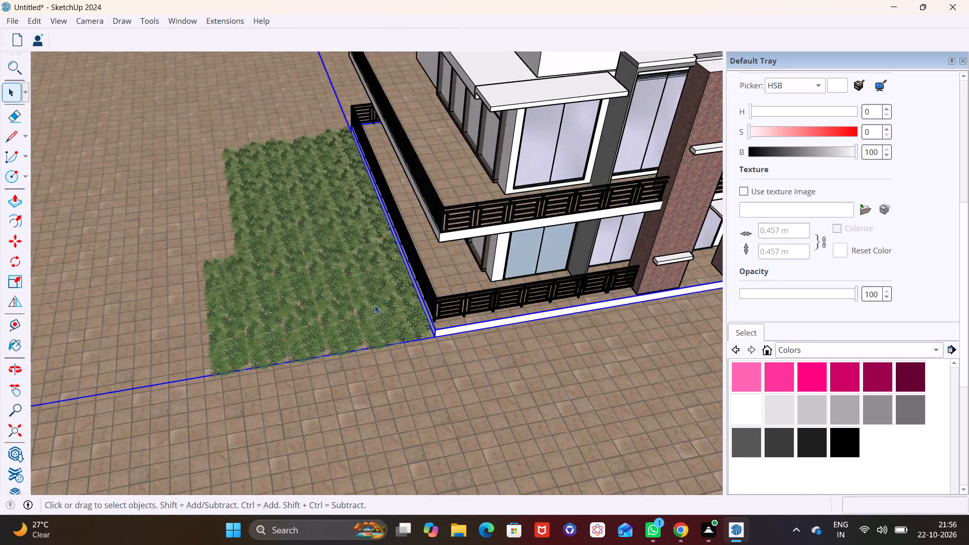
scroll(374, 305, down, 2)
click(270, 284)
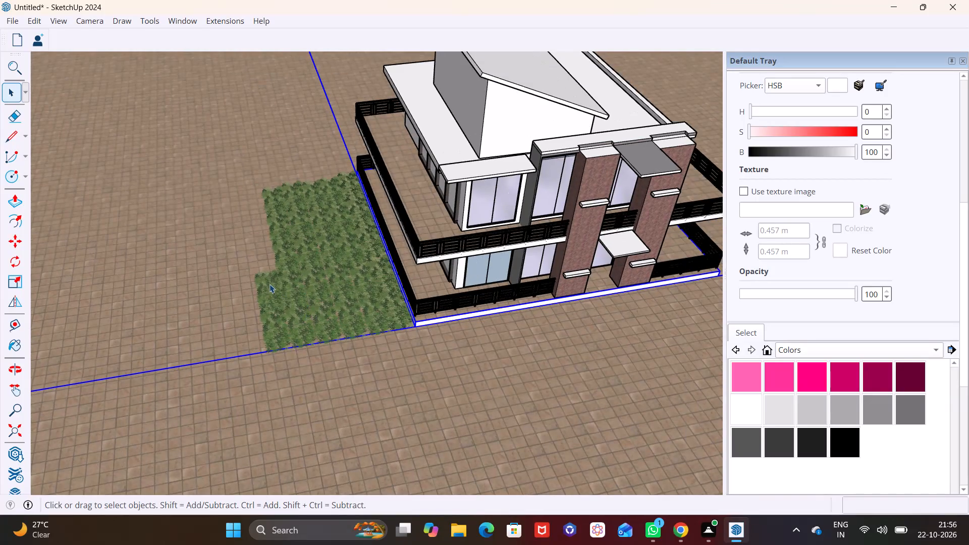
key(Delete)
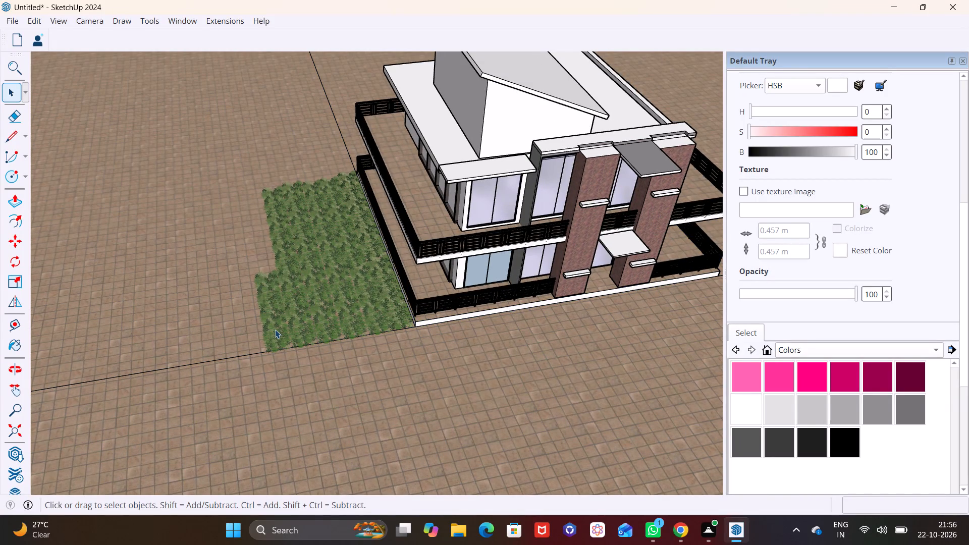
click(275, 330)
key(Delete)
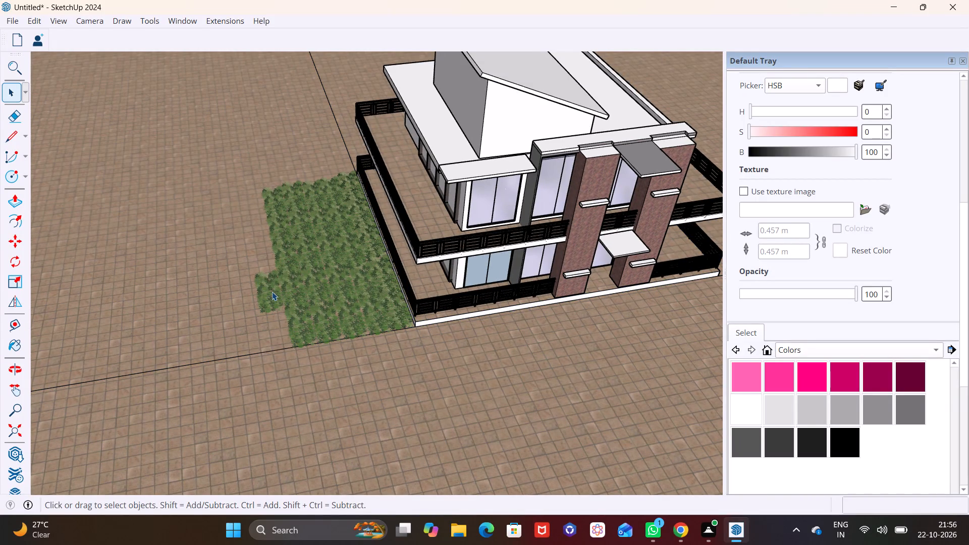
click(272, 291)
key(Delete)
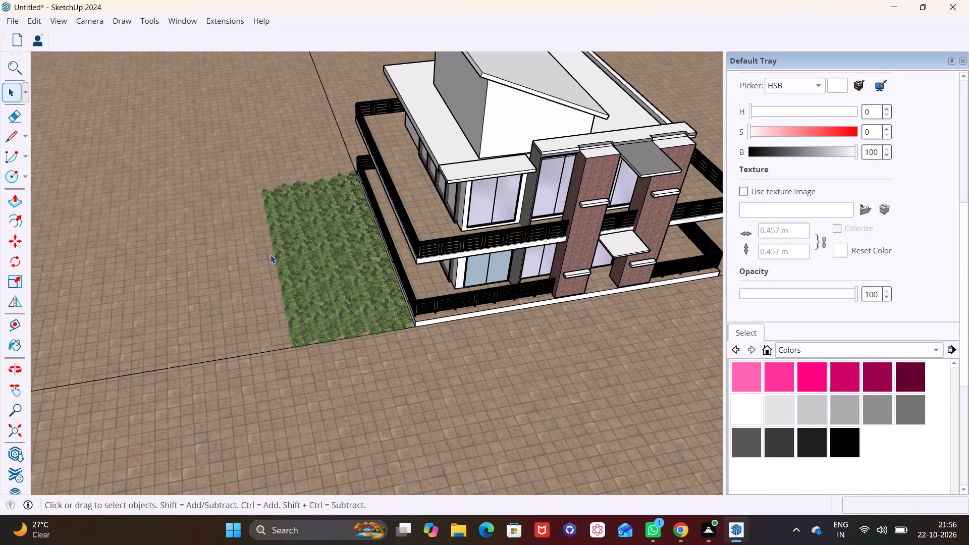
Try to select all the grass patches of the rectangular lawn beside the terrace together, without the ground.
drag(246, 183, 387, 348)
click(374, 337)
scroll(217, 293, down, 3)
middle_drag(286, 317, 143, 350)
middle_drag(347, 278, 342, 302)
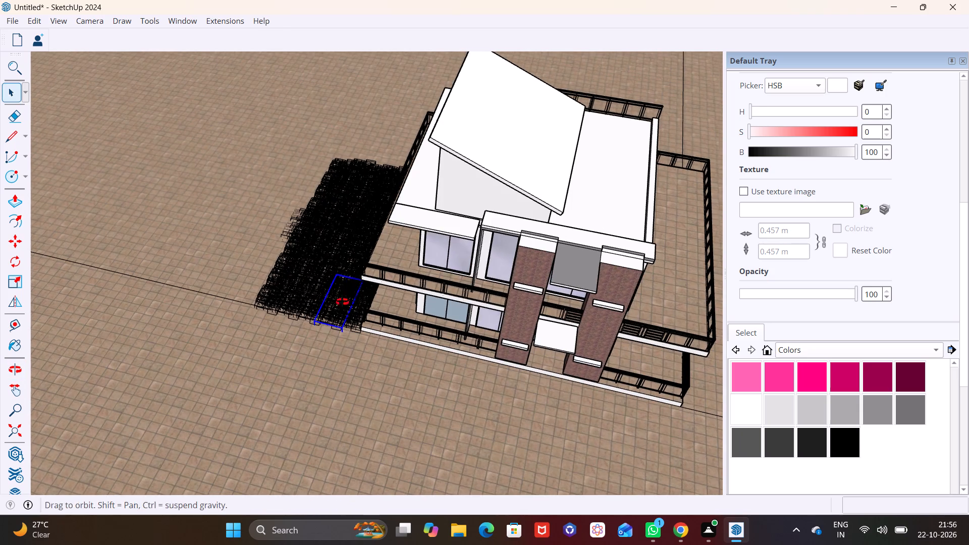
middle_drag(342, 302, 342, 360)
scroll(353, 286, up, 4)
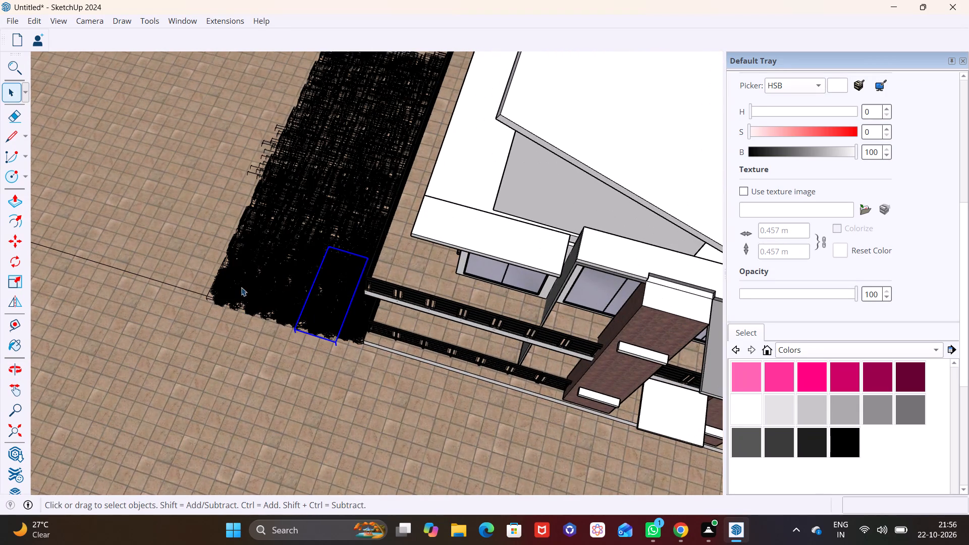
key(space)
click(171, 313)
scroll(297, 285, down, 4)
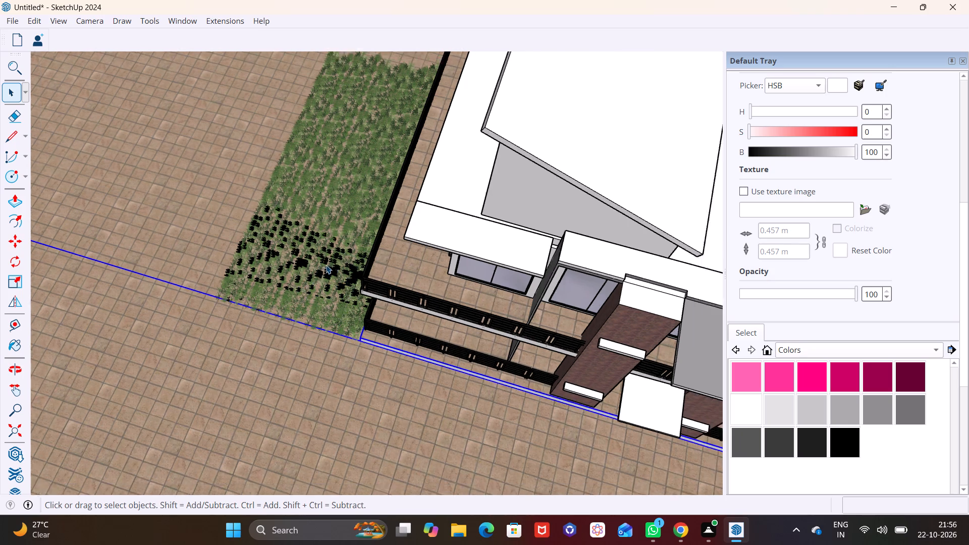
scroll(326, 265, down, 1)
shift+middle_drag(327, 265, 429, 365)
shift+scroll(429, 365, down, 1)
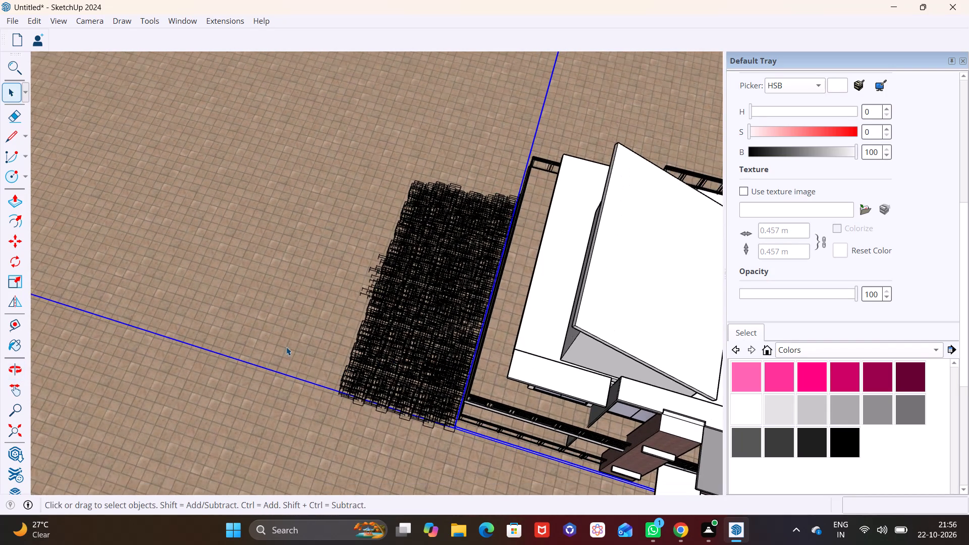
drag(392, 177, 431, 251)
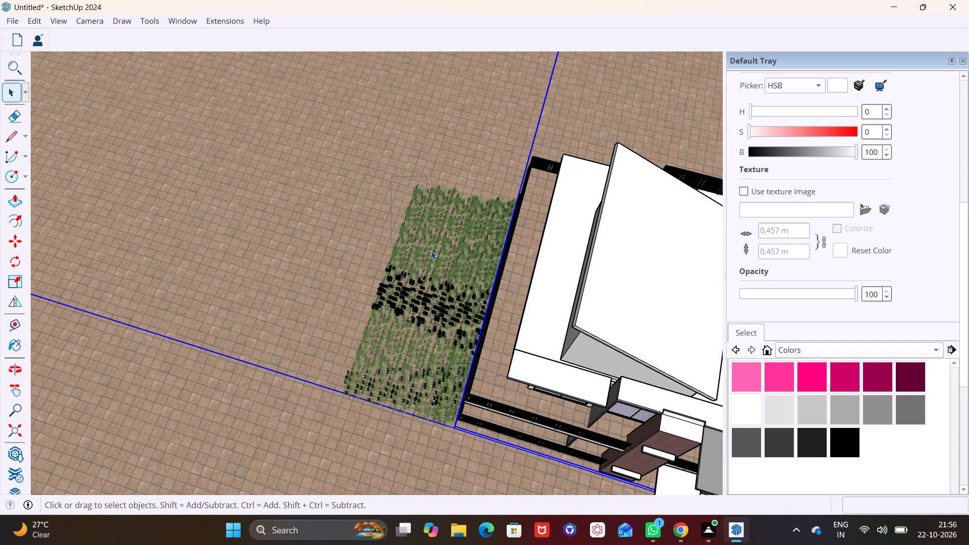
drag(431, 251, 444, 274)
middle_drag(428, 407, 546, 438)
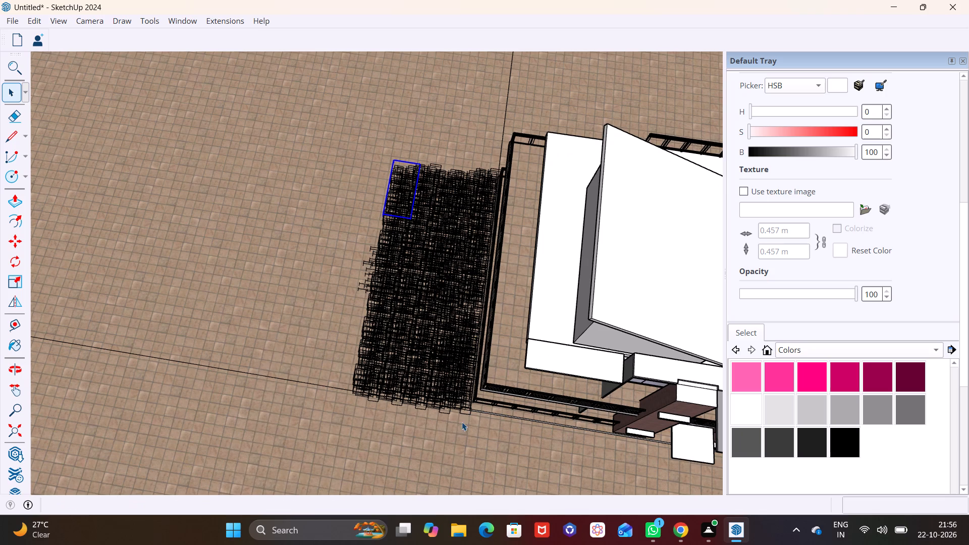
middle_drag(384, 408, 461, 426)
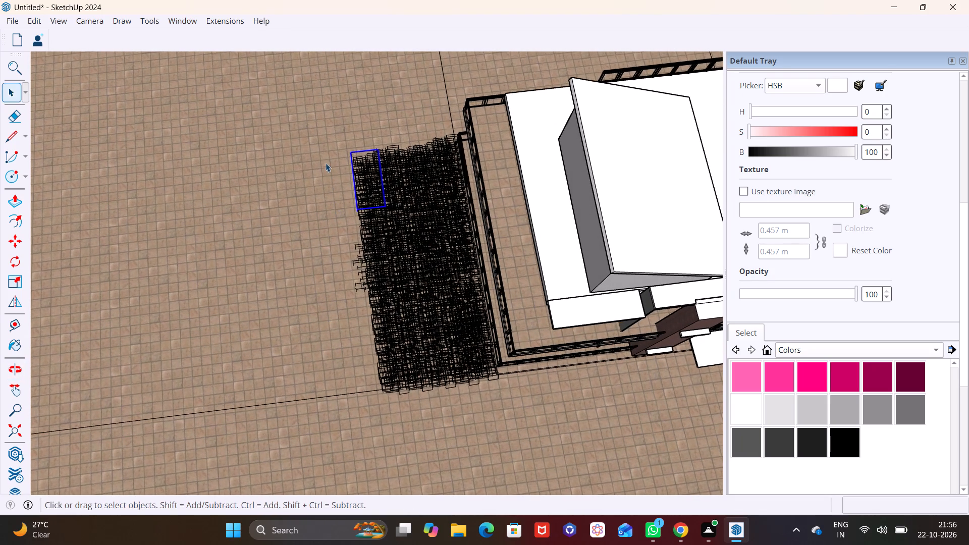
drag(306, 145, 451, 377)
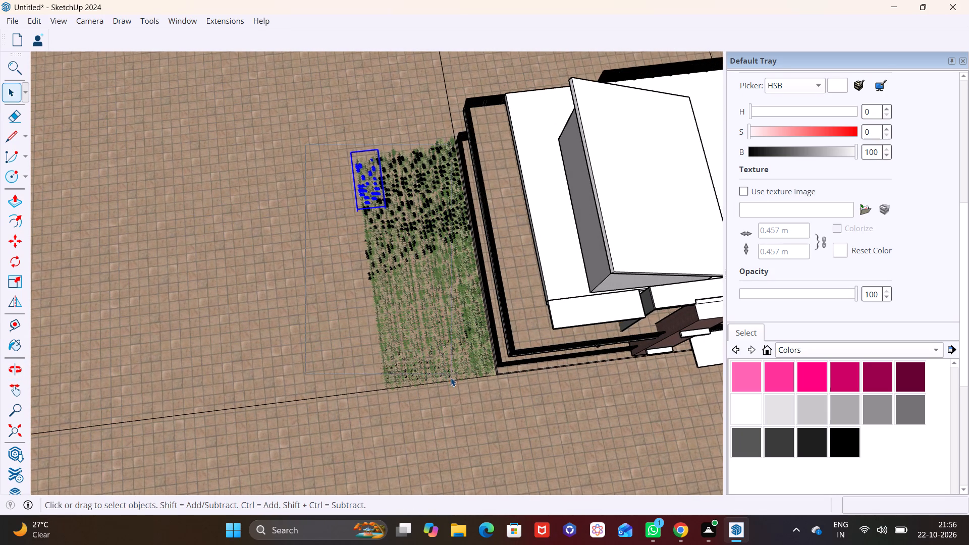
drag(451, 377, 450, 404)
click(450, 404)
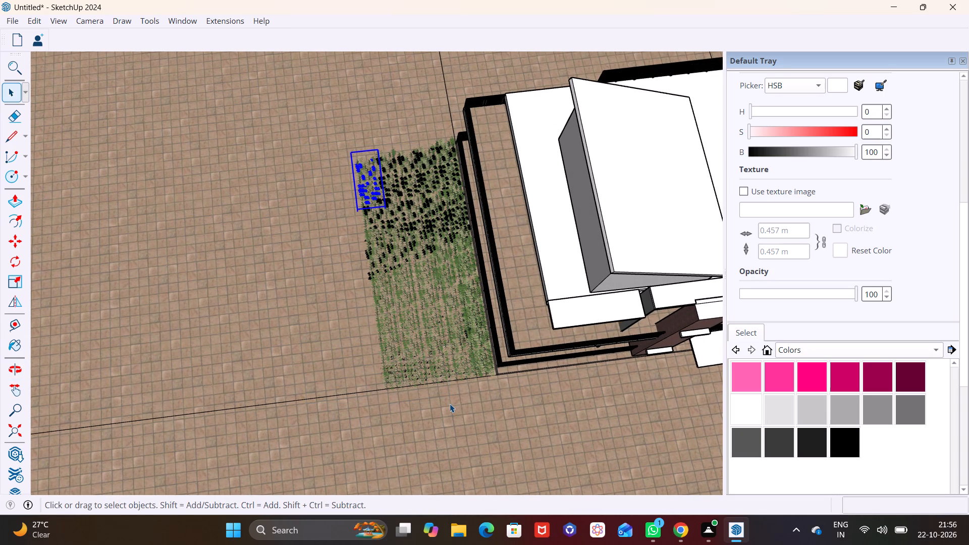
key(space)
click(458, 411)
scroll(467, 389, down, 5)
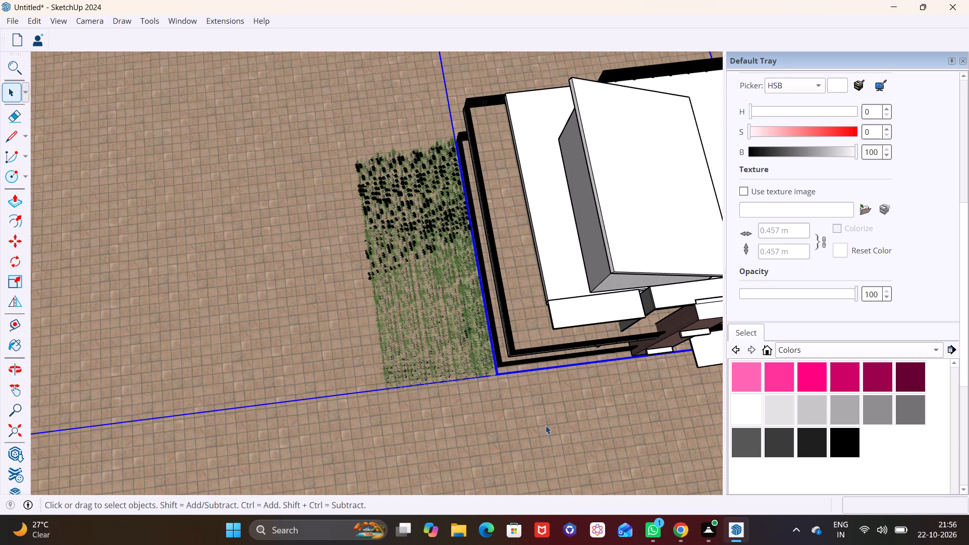
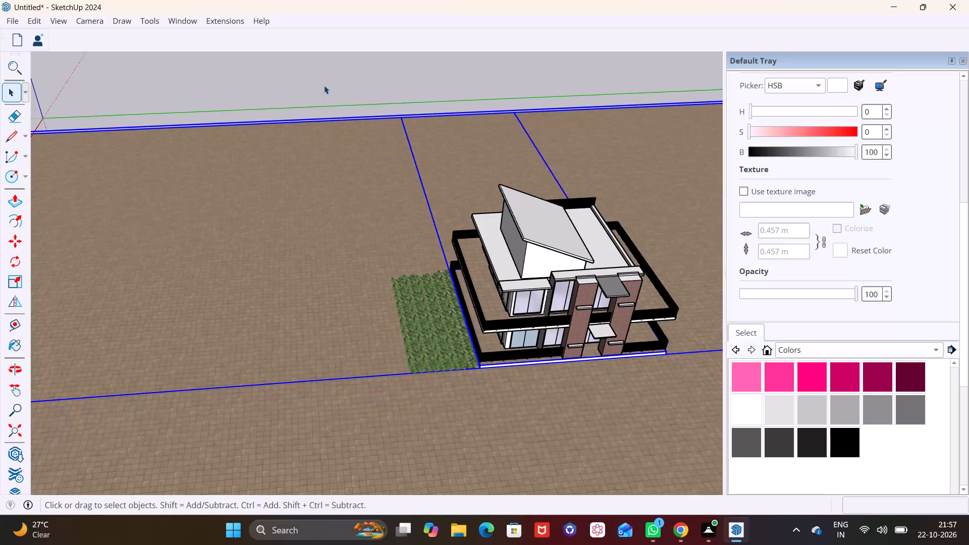
Clear the selection, open 3D Warehouse and look through the model results for plants.
click(326, 83)
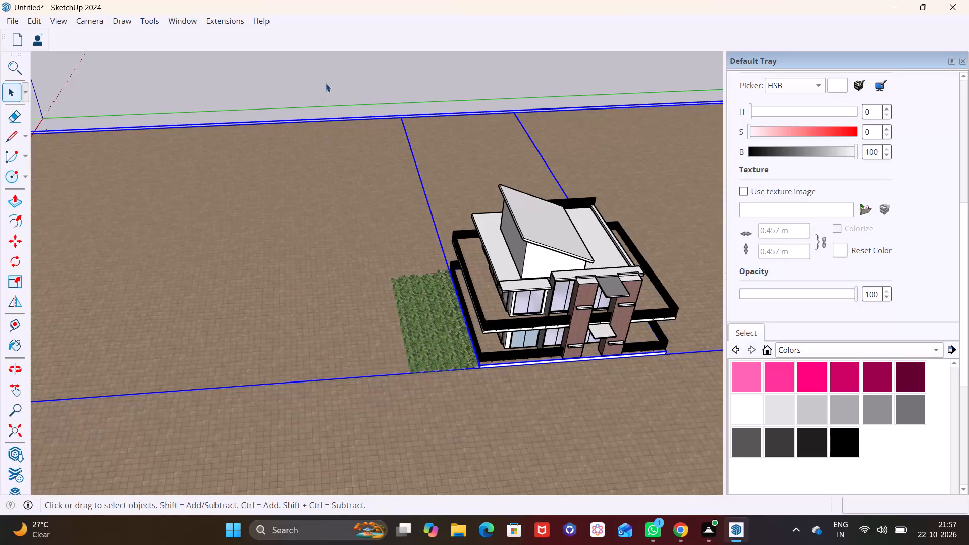
click(326, 88)
click(191, 23)
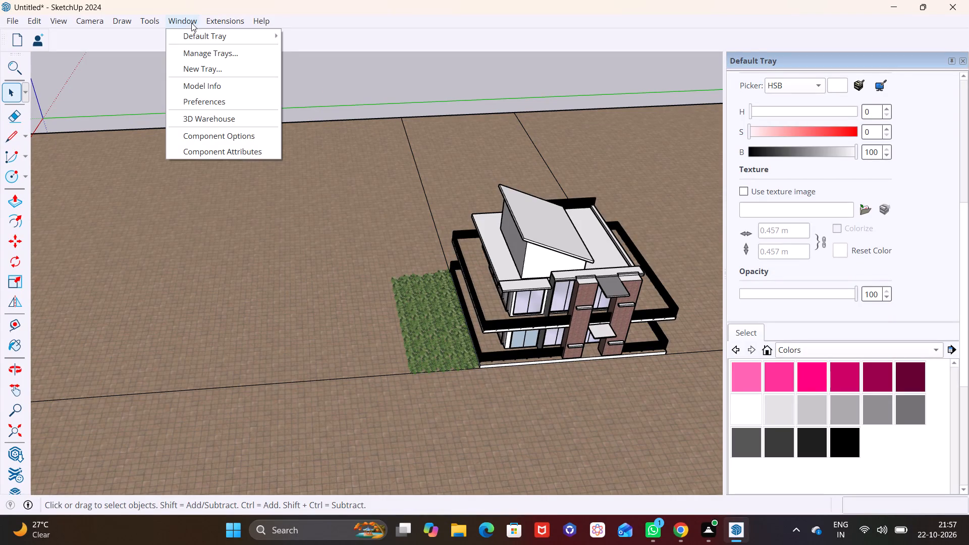
click(217, 116)
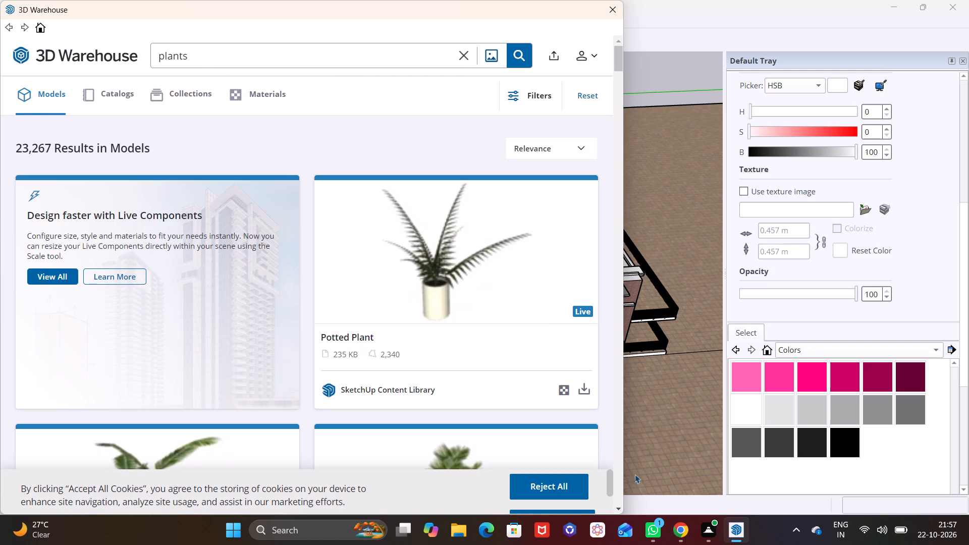
click(617, 510)
click(617, 509)
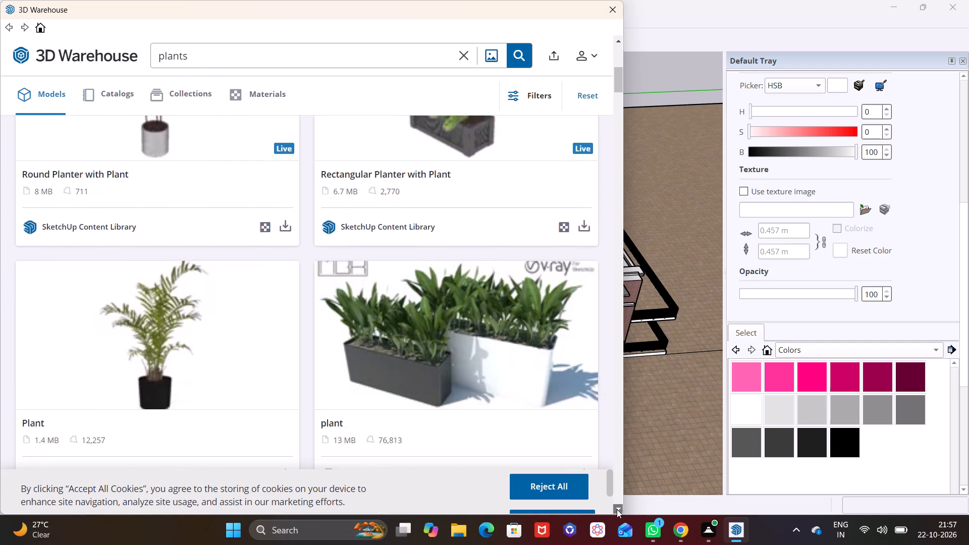
click(617, 509)
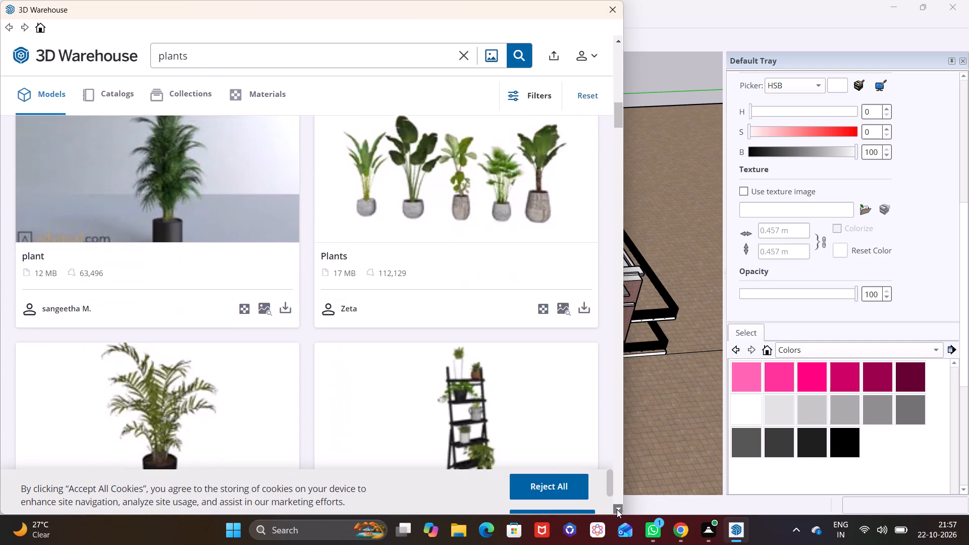
click(617, 509)
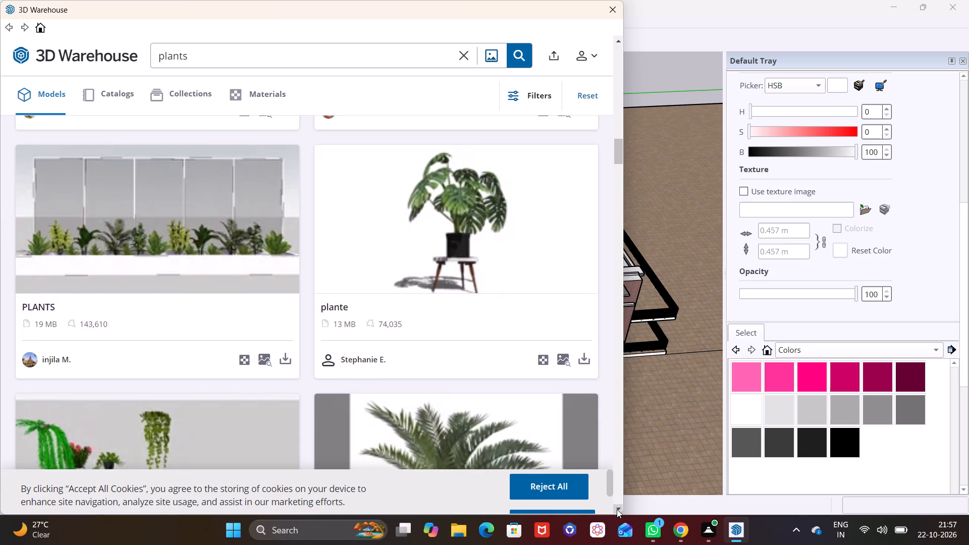
click(617, 509)
click(617, 509)
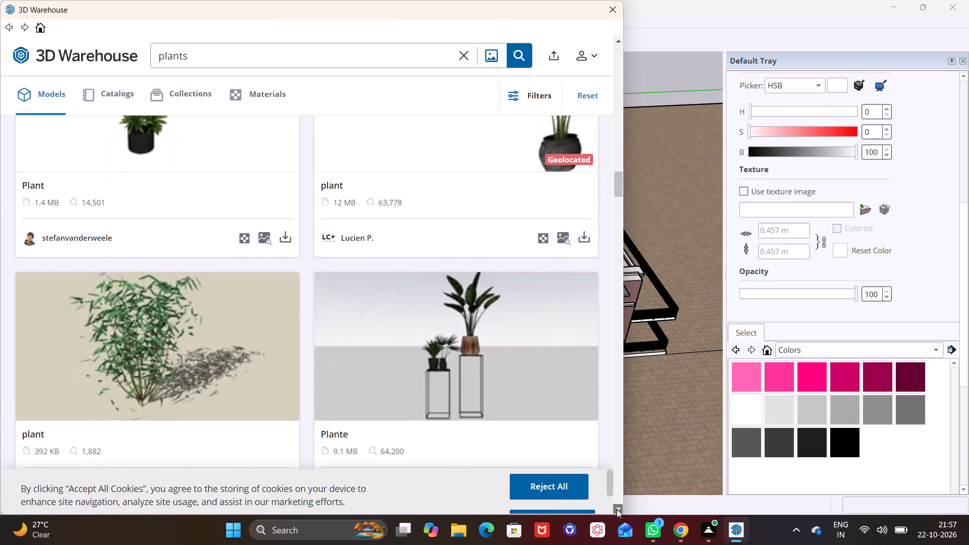
click(617, 509)
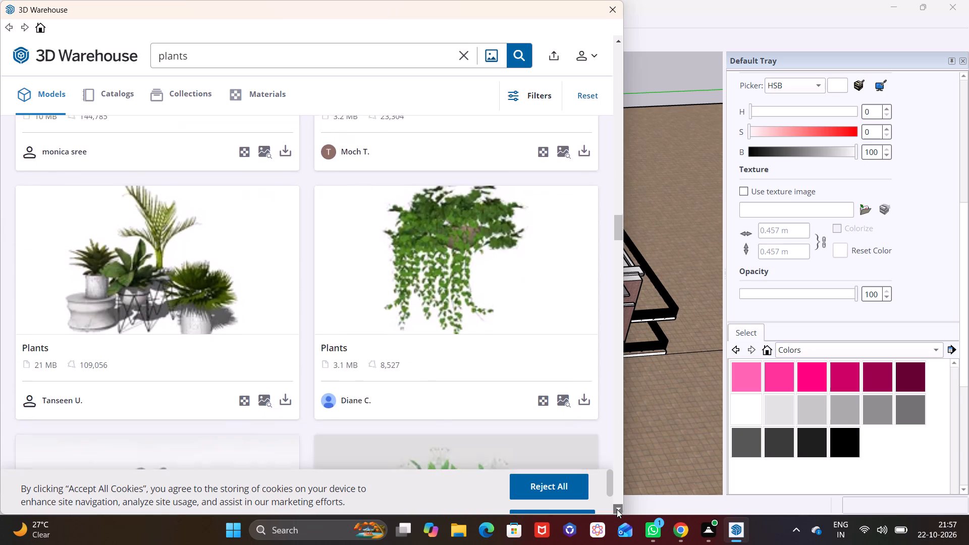
click(617, 509)
click(616, 509)
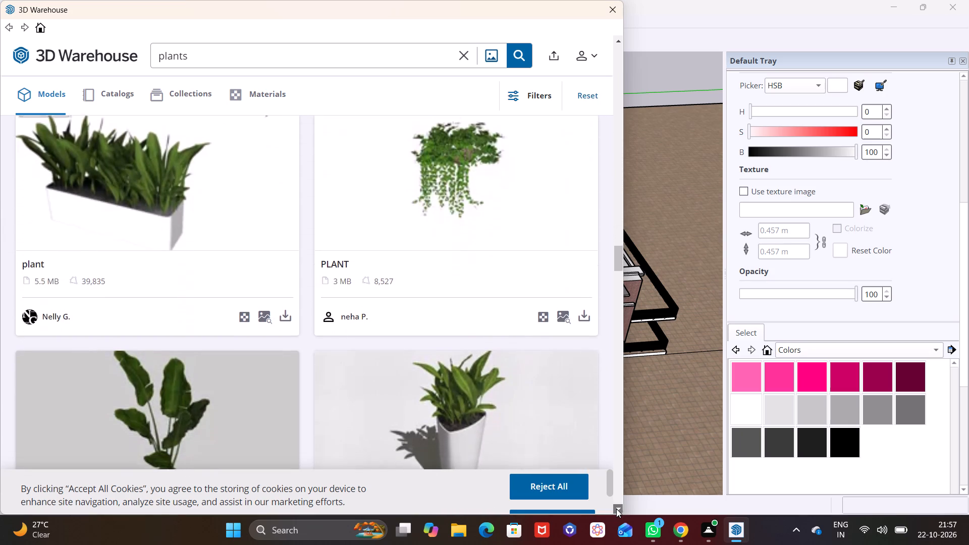
click(616, 509)
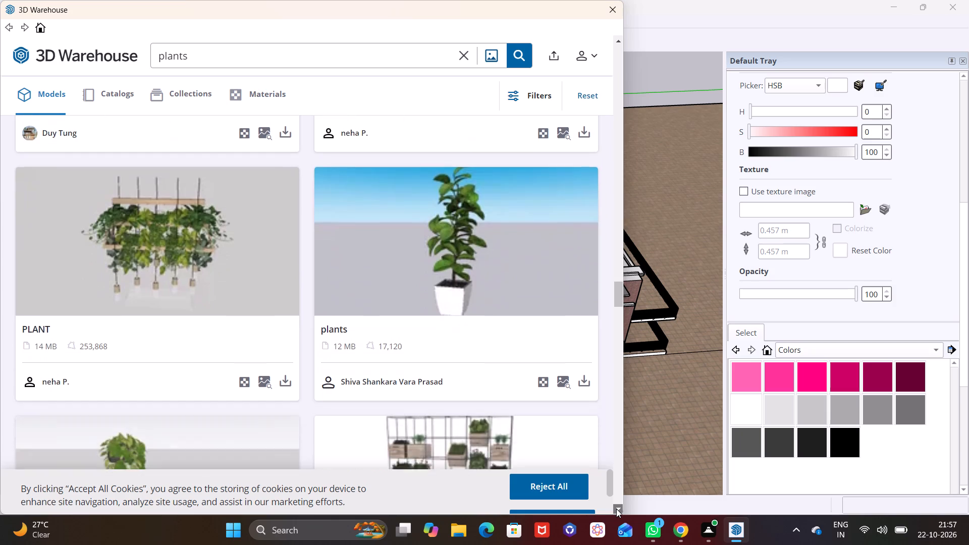
click(616, 509)
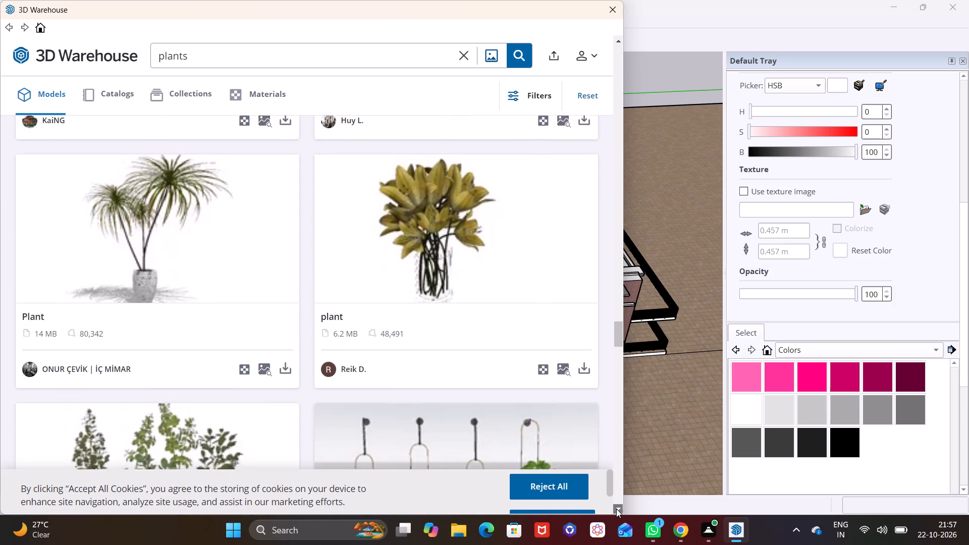
click(616, 509)
click(616, 509)
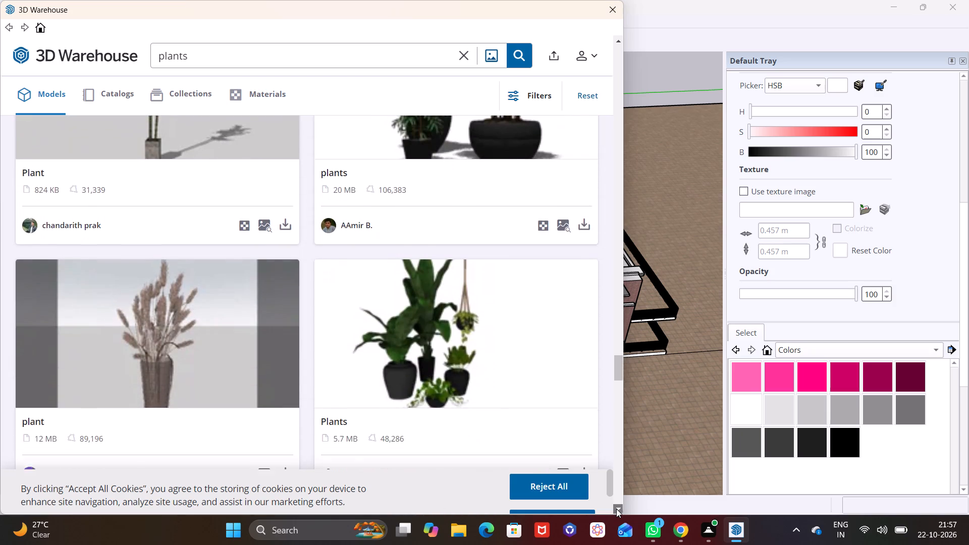
click(616, 509)
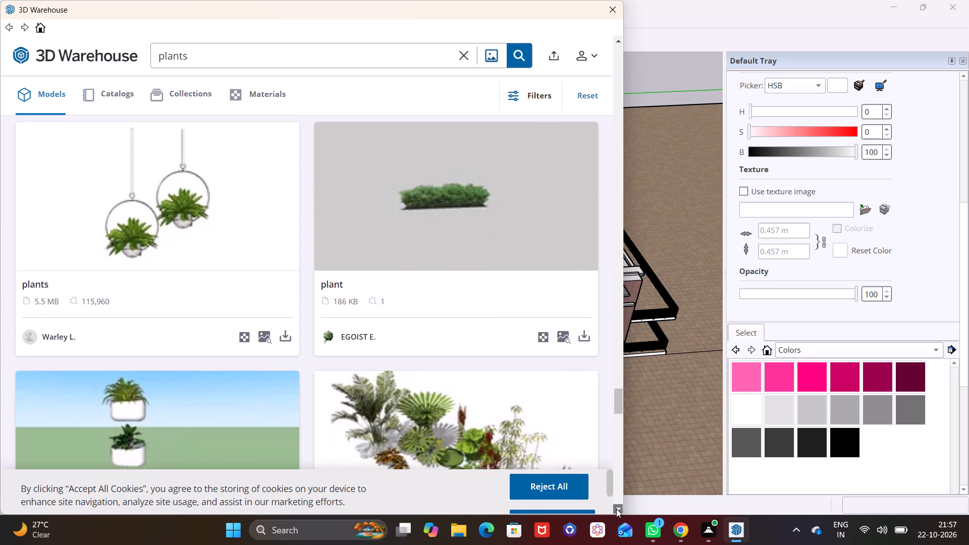
click(616, 509)
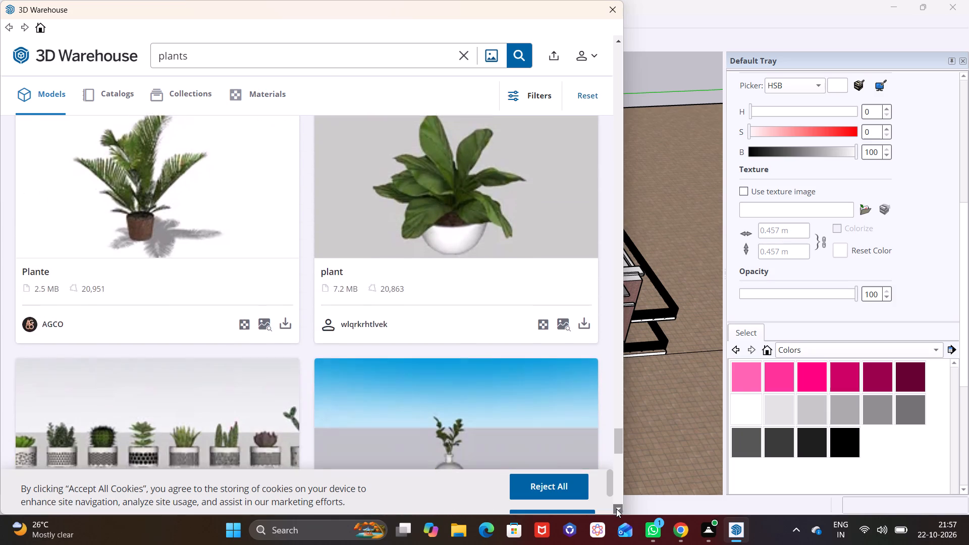
click(615, 509)
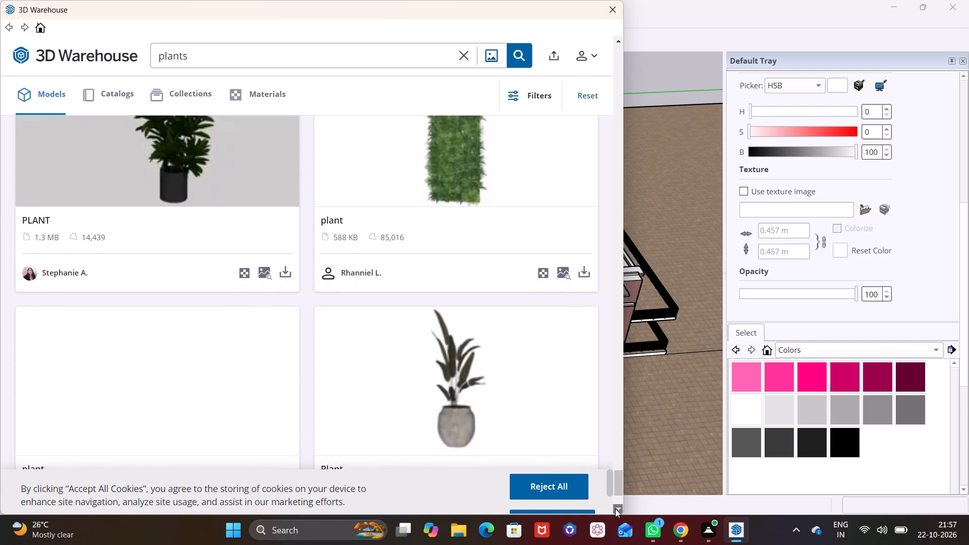
click(615, 509)
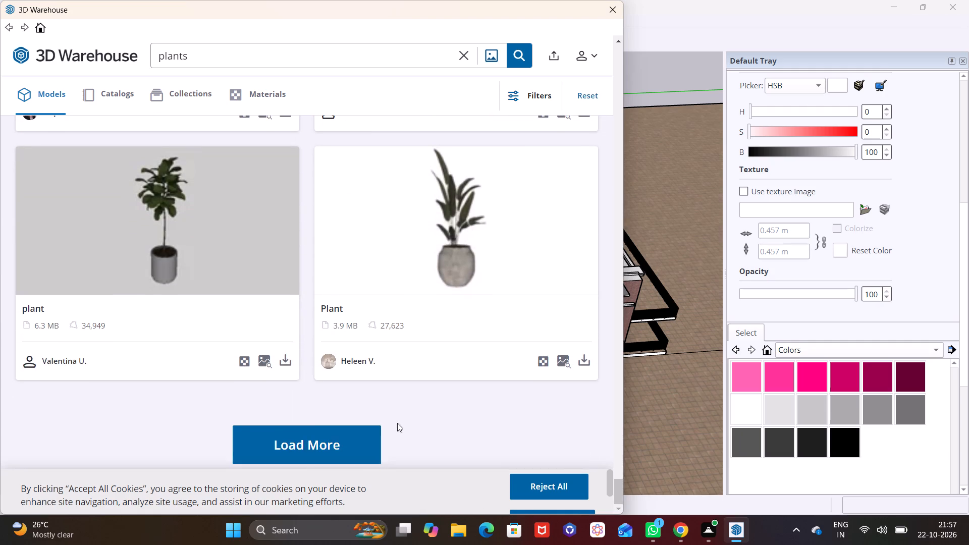
Load more plants results and look through them for low outdoor greenery suited to the ground beside the house.
click(347, 441)
click(621, 507)
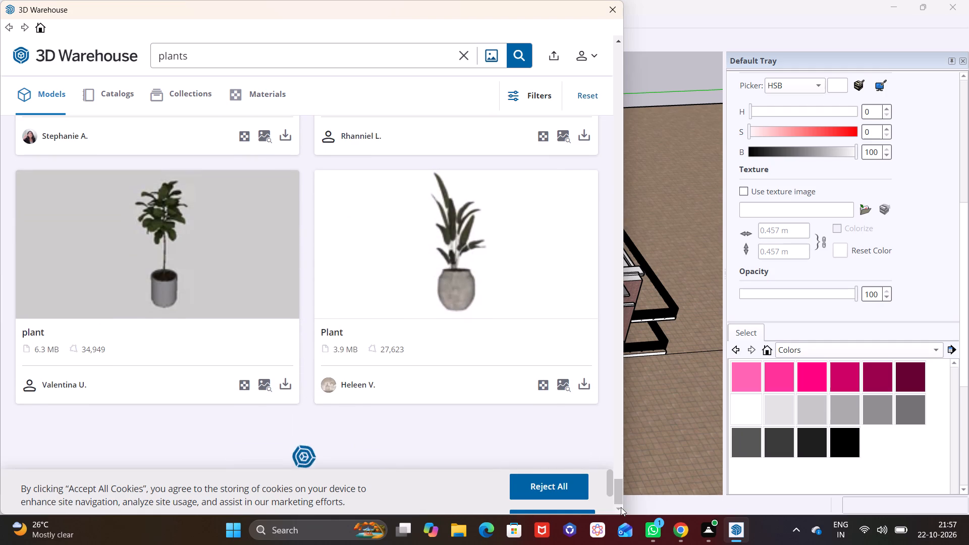
click(621, 507)
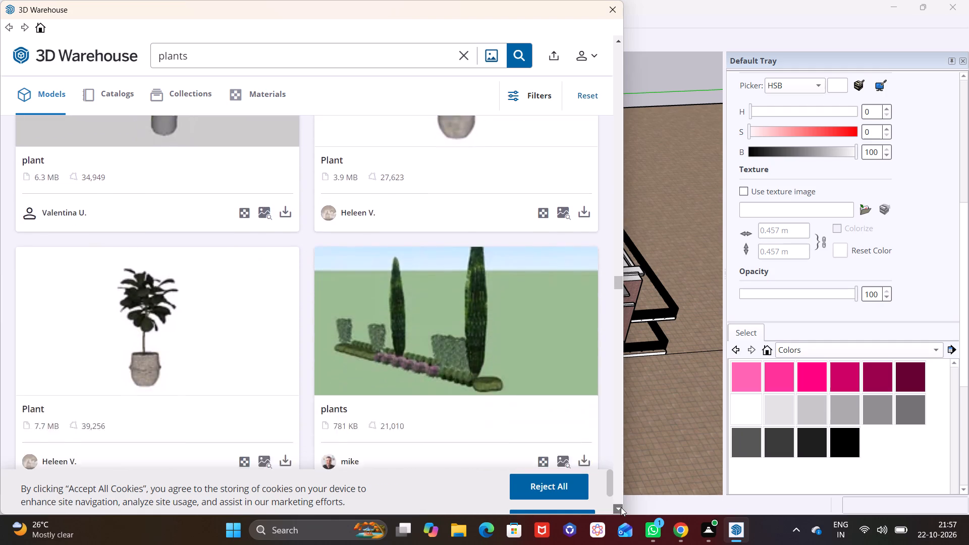
click(621, 507)
click(621, 507)
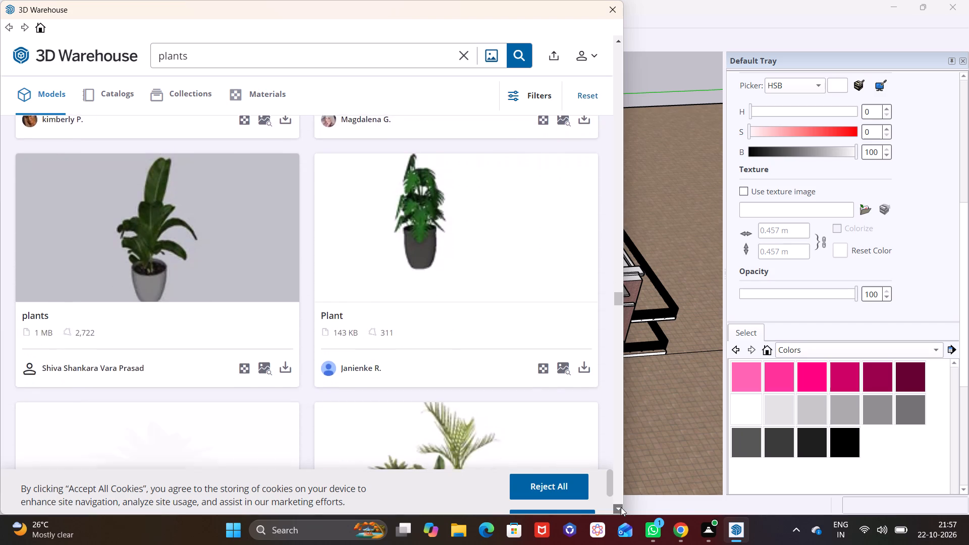
click(621, 507)
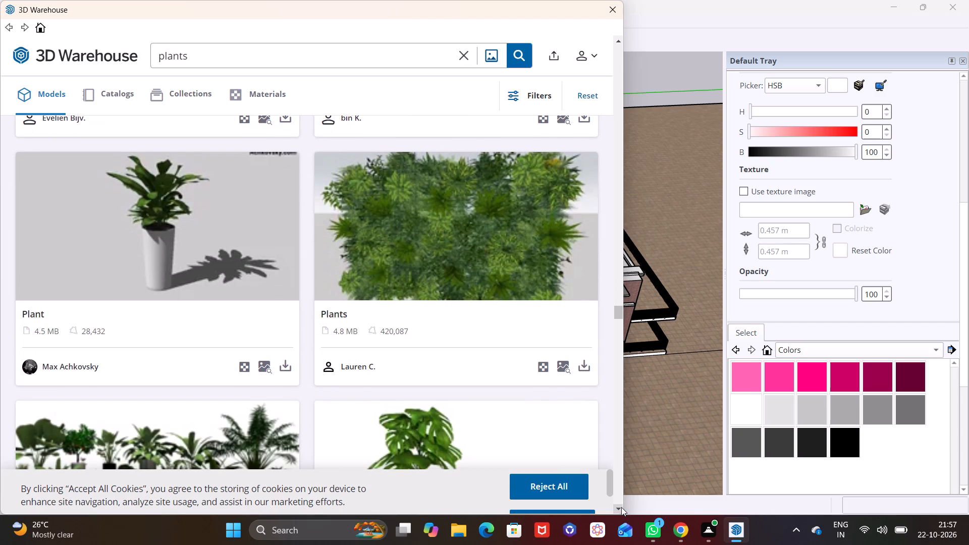
click(621, 507)
click(621, 507)
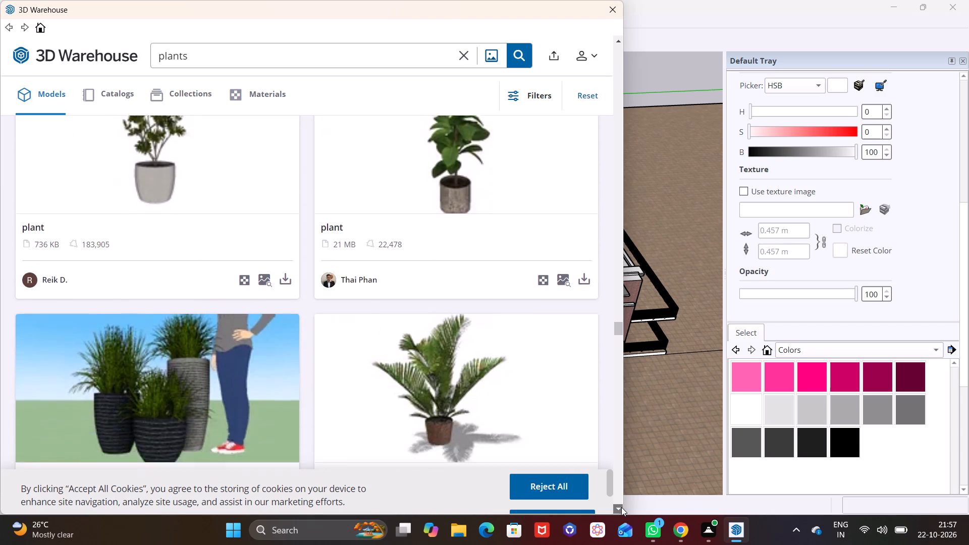
click(621, 507)
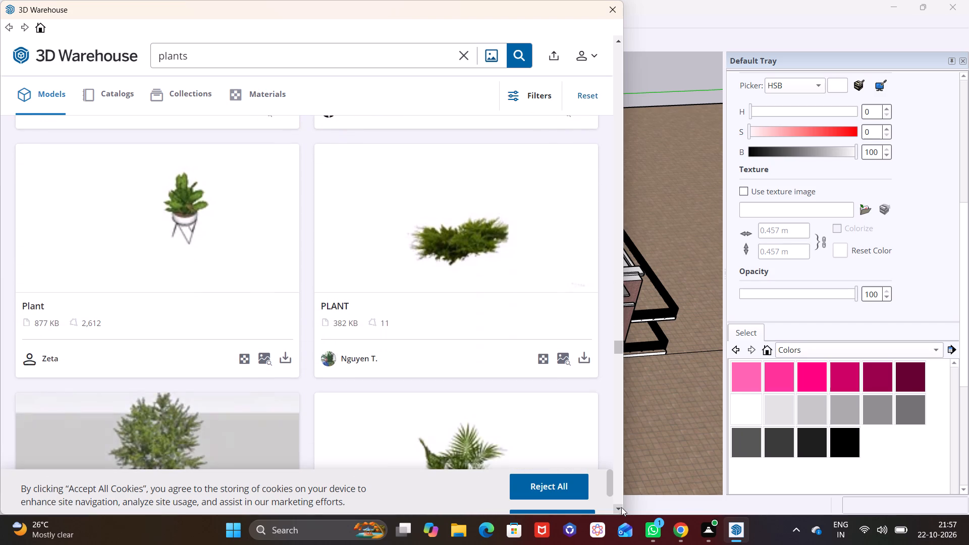
click(621, 507)
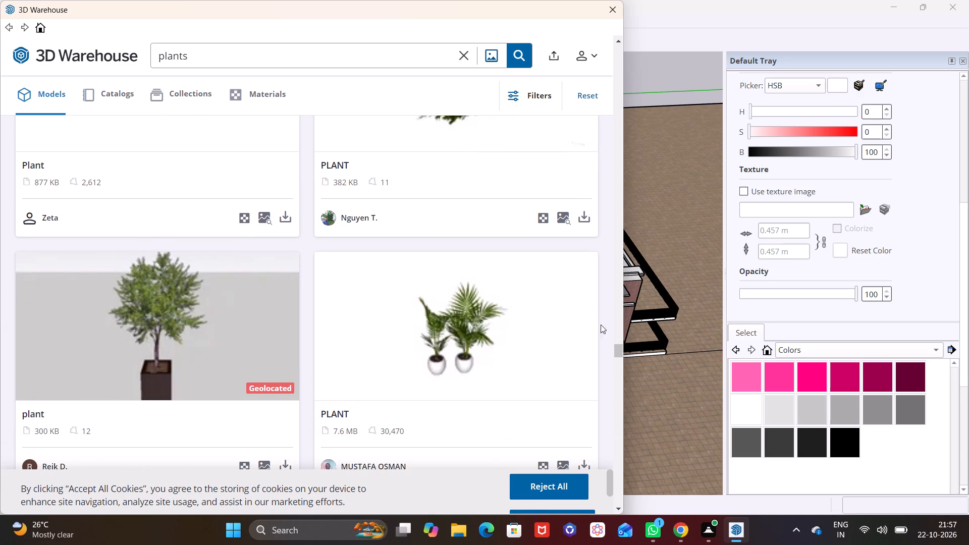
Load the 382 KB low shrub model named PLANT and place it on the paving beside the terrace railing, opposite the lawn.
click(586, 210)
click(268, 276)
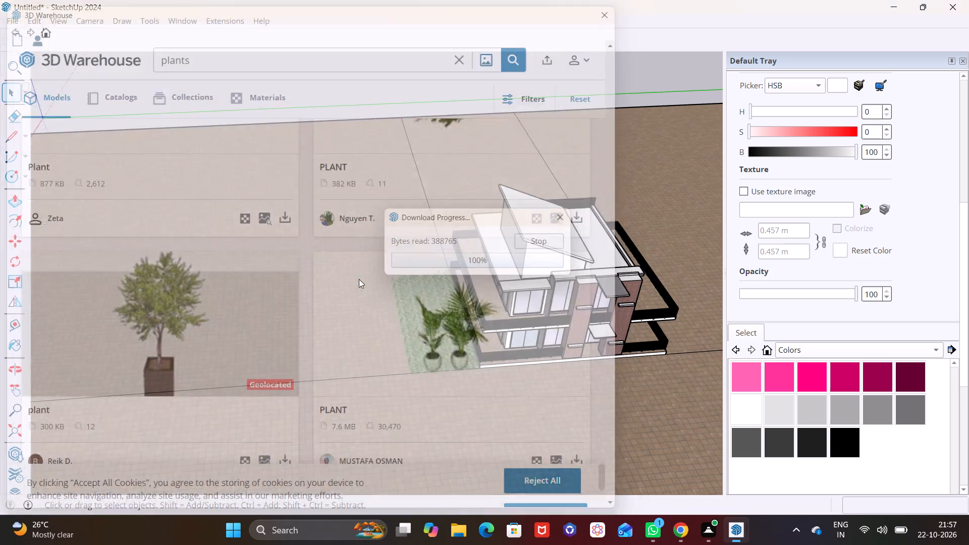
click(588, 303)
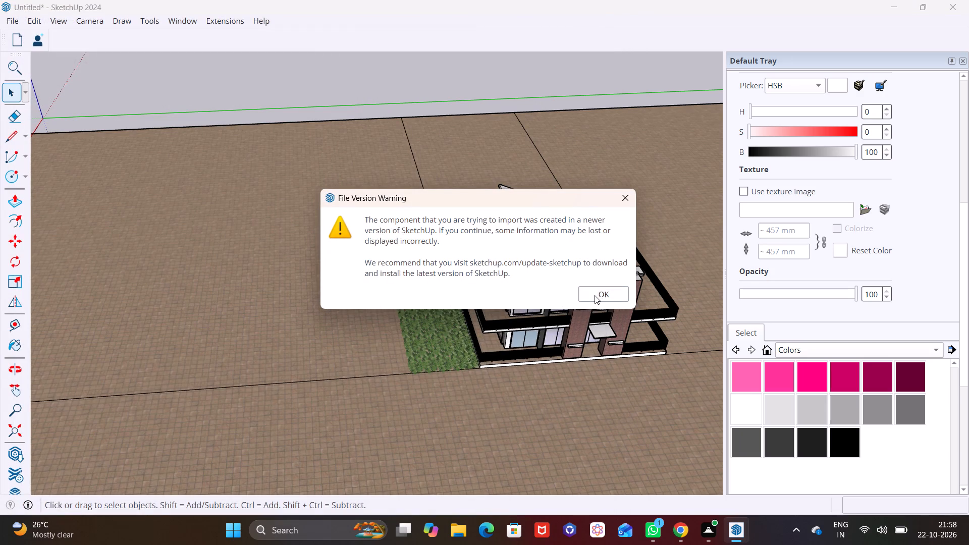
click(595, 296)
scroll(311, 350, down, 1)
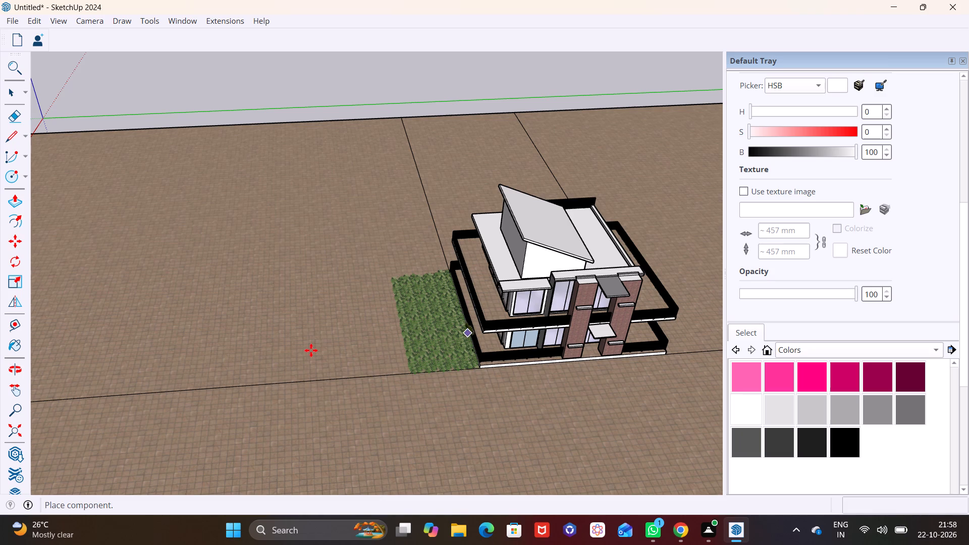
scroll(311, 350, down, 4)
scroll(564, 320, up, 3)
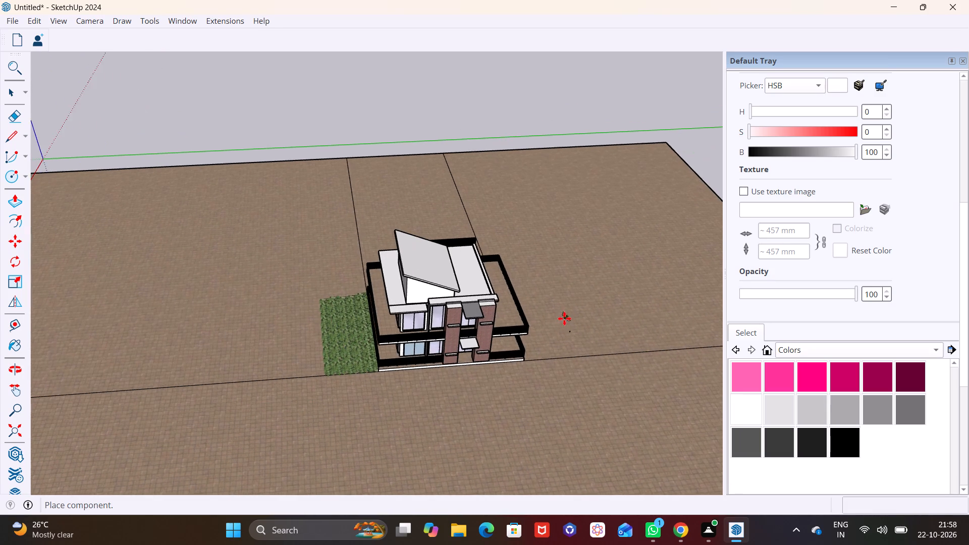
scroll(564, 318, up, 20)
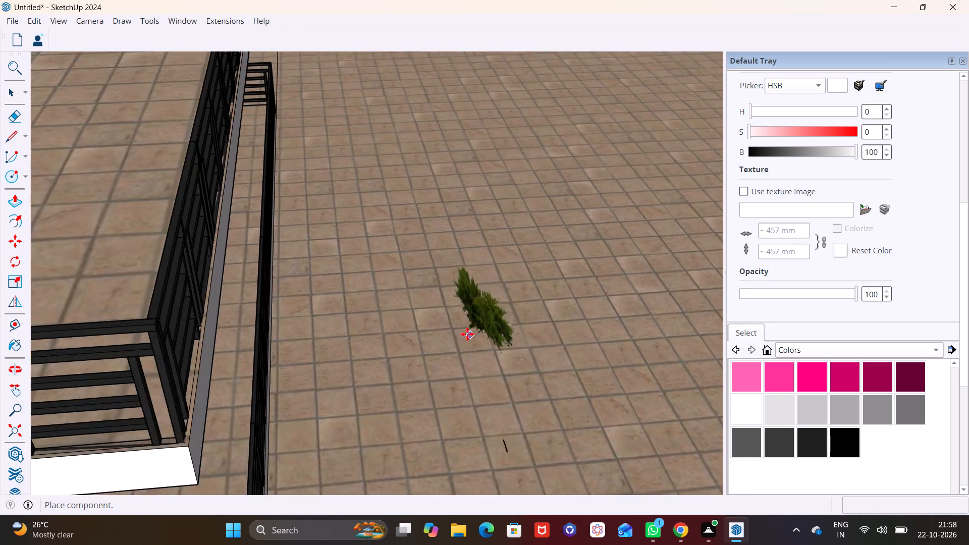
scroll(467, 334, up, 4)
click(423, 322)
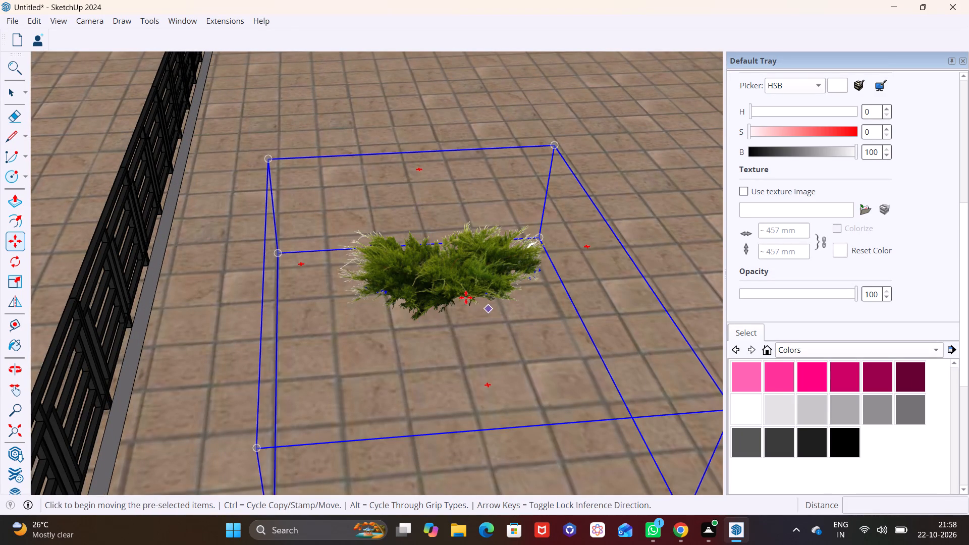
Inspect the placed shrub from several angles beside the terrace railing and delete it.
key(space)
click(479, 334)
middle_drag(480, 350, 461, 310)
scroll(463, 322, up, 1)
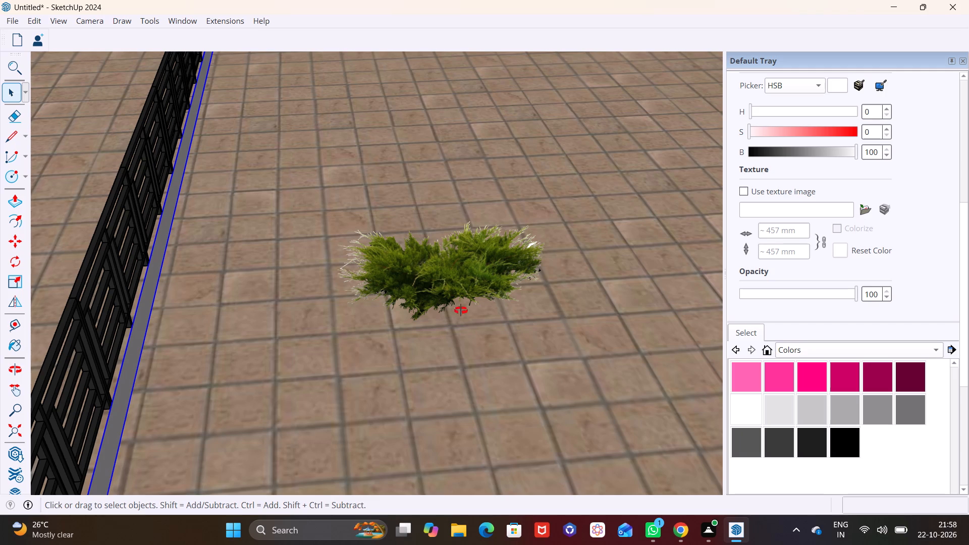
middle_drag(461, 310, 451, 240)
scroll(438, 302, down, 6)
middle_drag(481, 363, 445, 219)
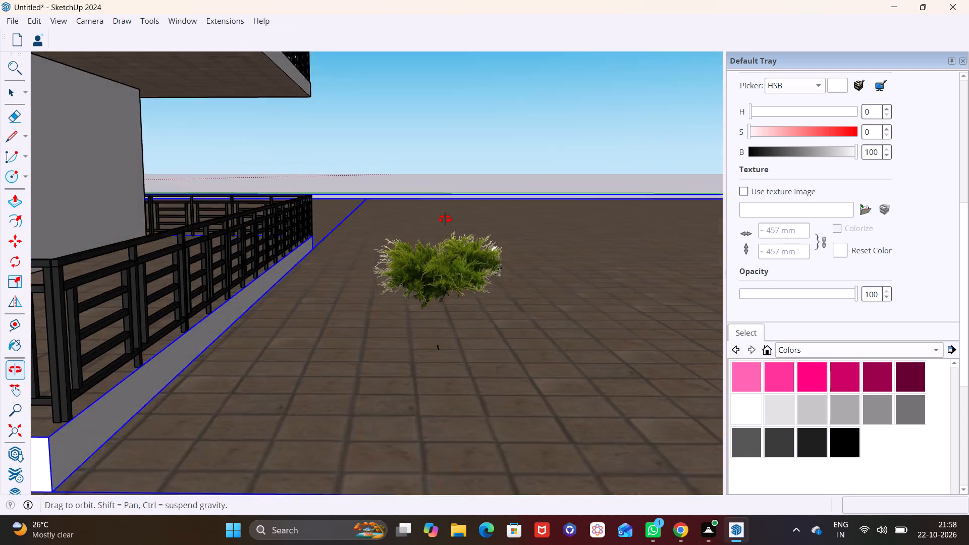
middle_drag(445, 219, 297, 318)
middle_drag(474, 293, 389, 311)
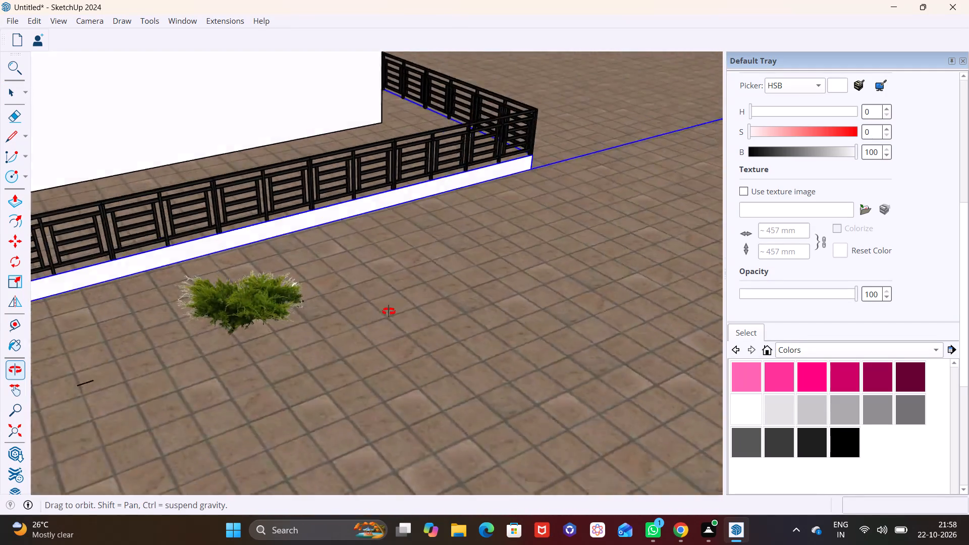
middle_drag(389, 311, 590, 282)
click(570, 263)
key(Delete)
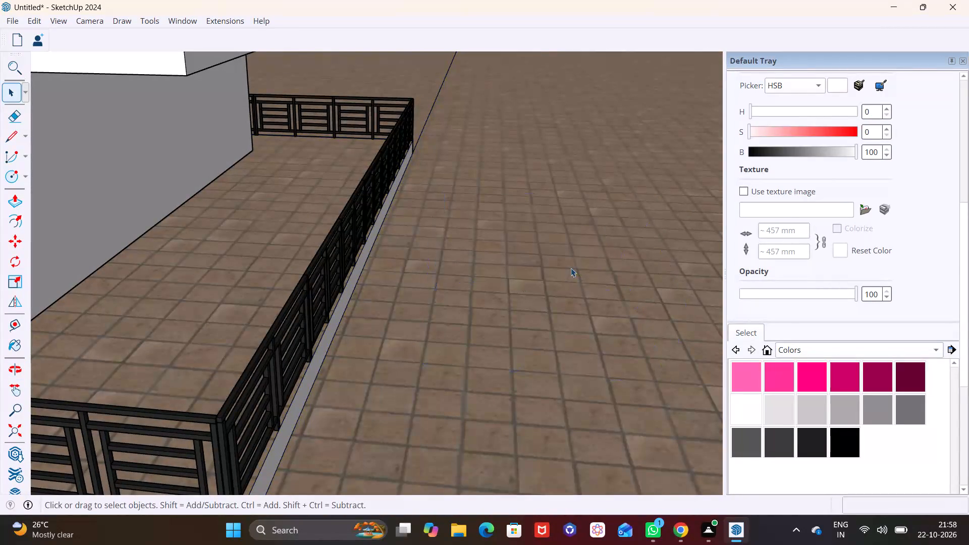
Reopen 3D Warehouse and look through the plants model results for a replacement plant suited to the paving beside the terrace railing.
click(173, 14)
click(175, 16)
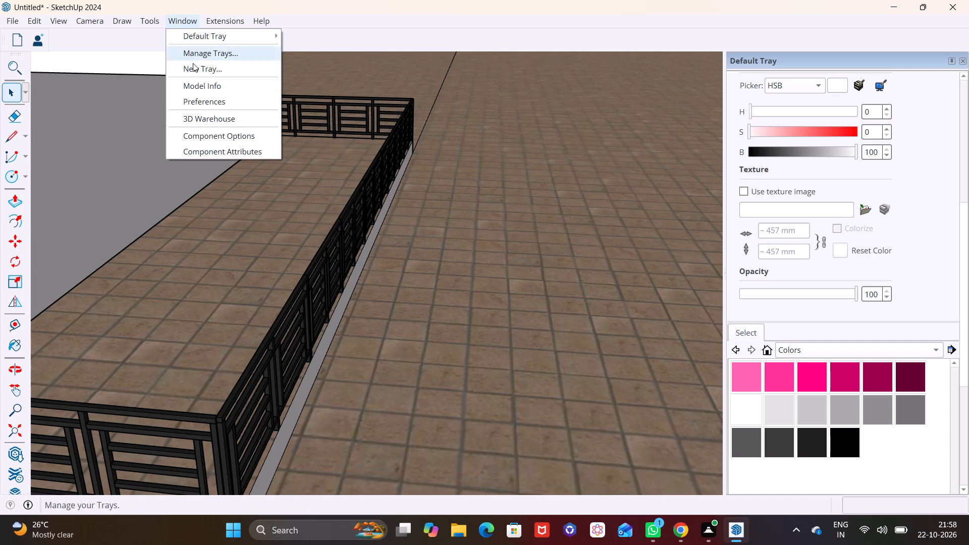
click(226, 119)
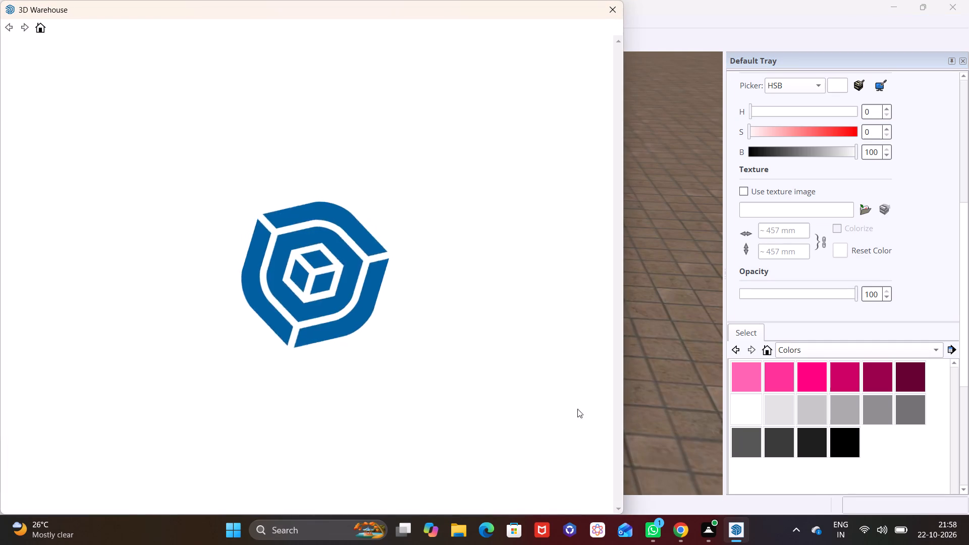
scroll(559, 443, down, 1)
click(620, 506)
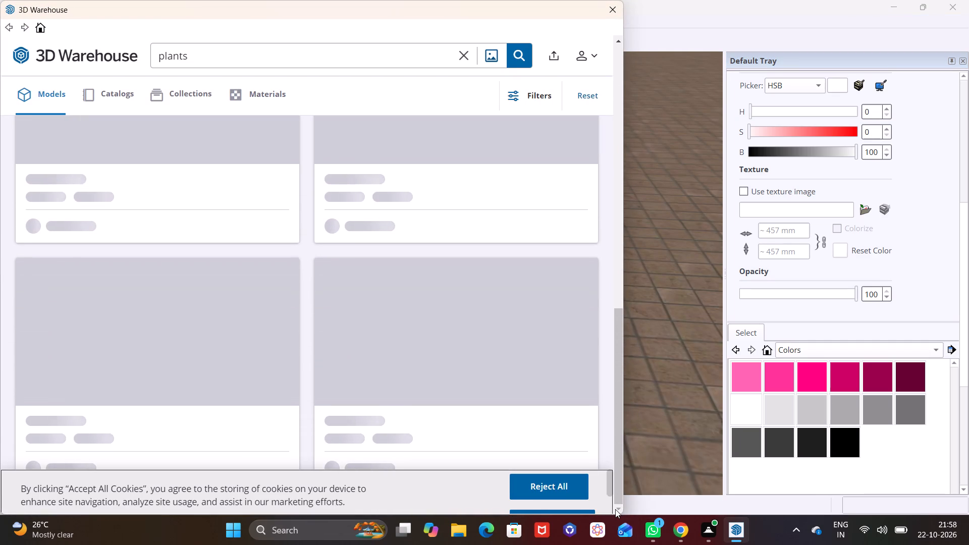
click(617, 509)
click(620, 509)
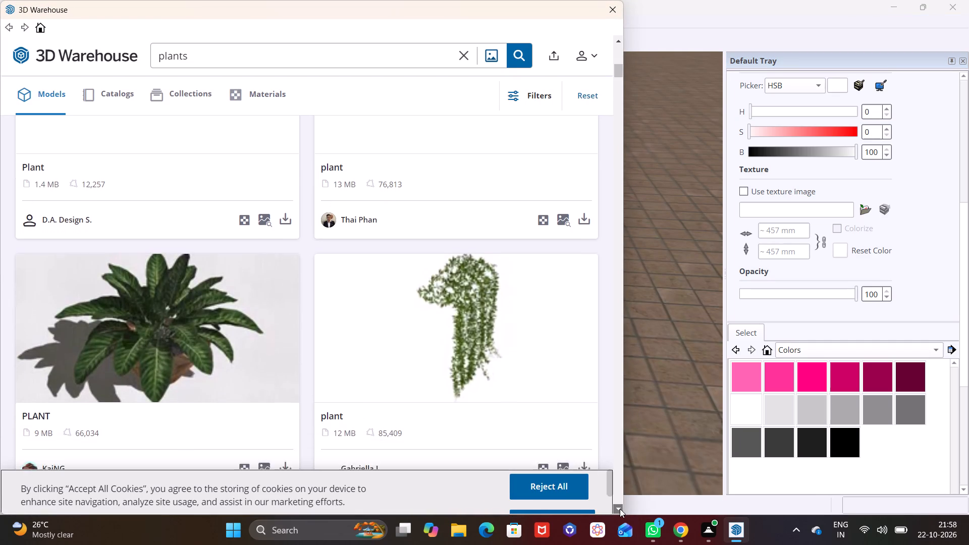
click(620, 509)
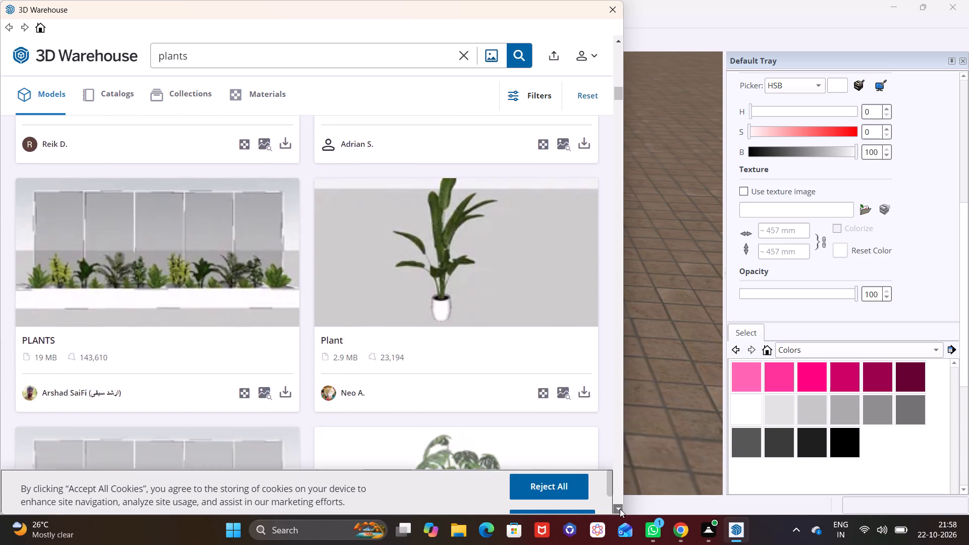
click(620, 509)
click(620, 509)
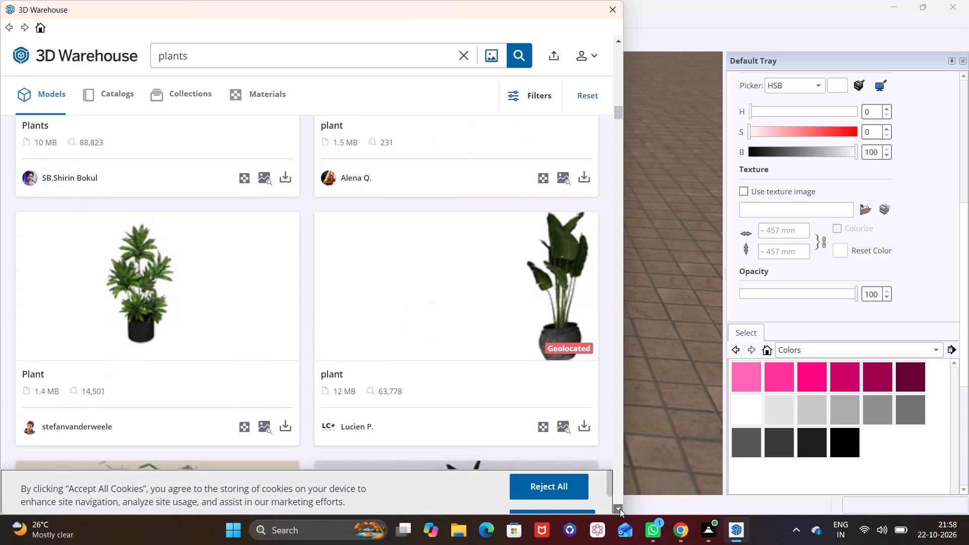
click(620, 509)
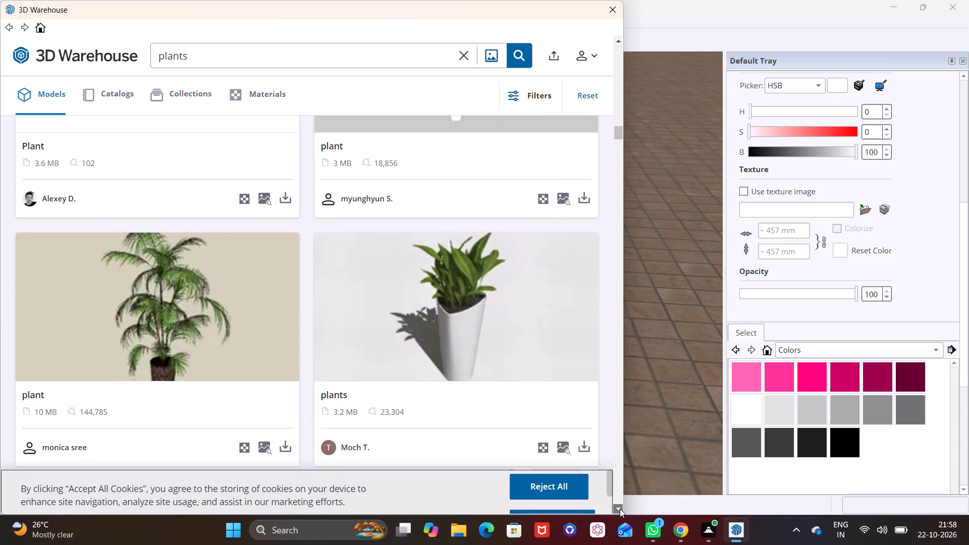
click(620, 509)
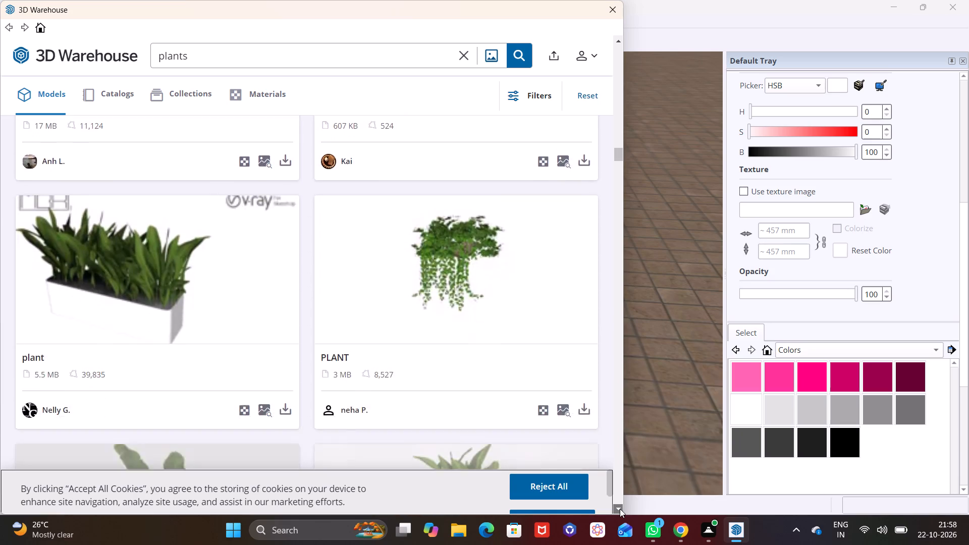
click(620, 509)
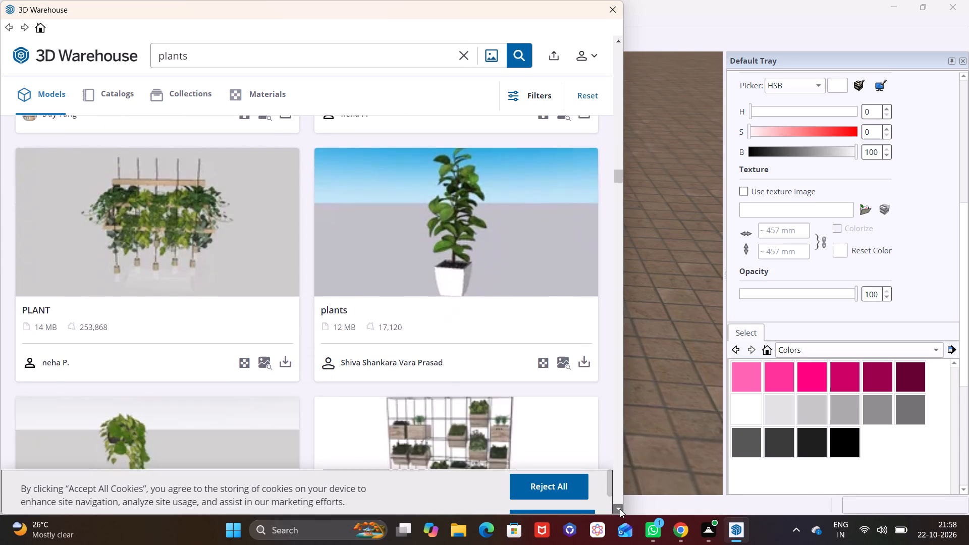
click(620, 509)
click(620, 509)
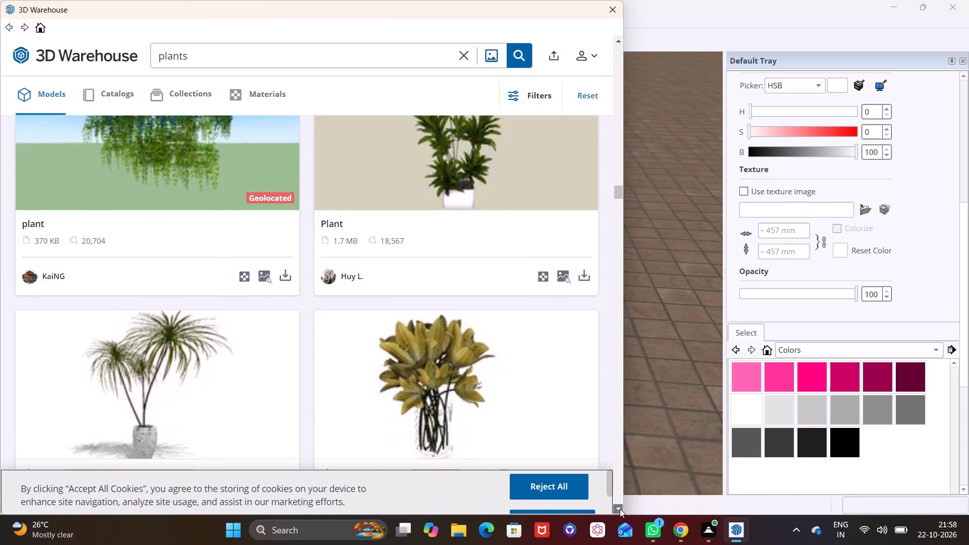
click(620, 508)
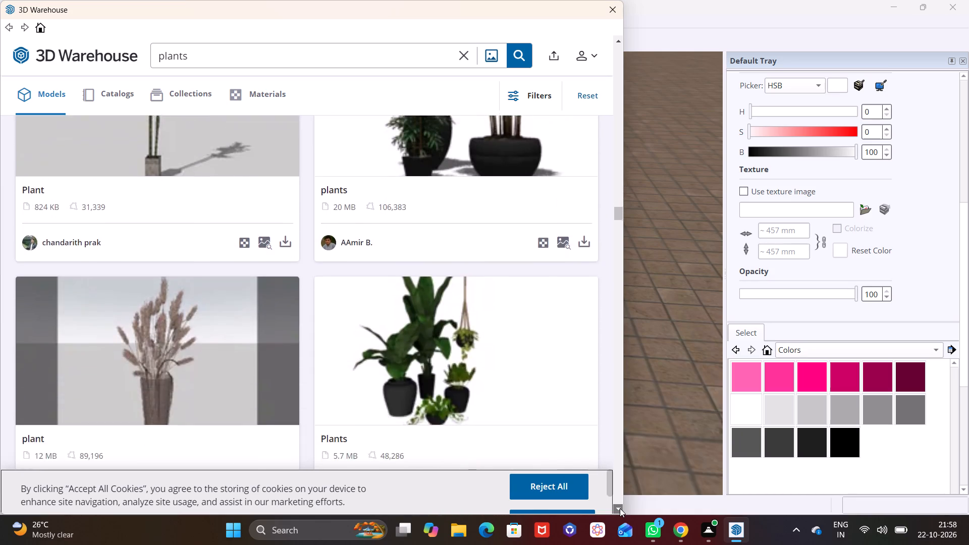
click(620, 508)
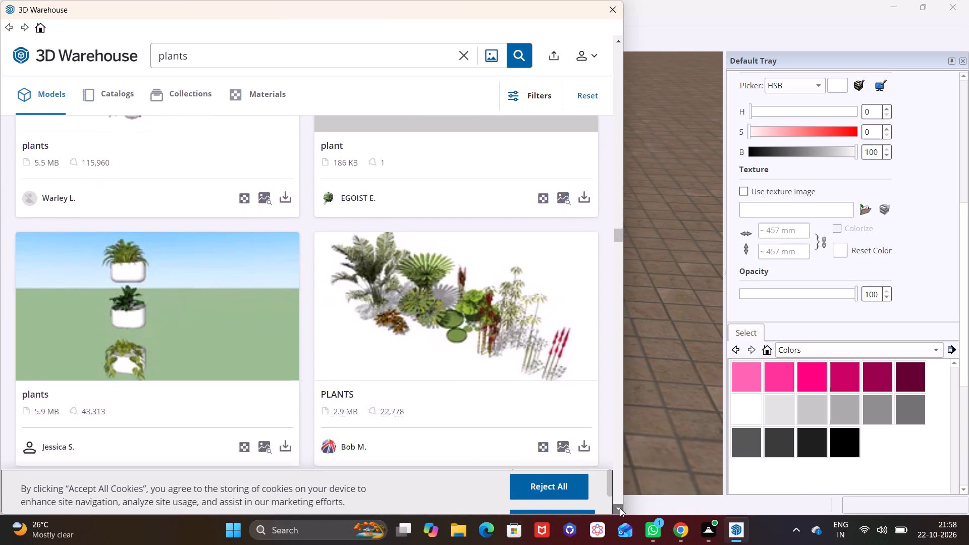
click(619, 508)
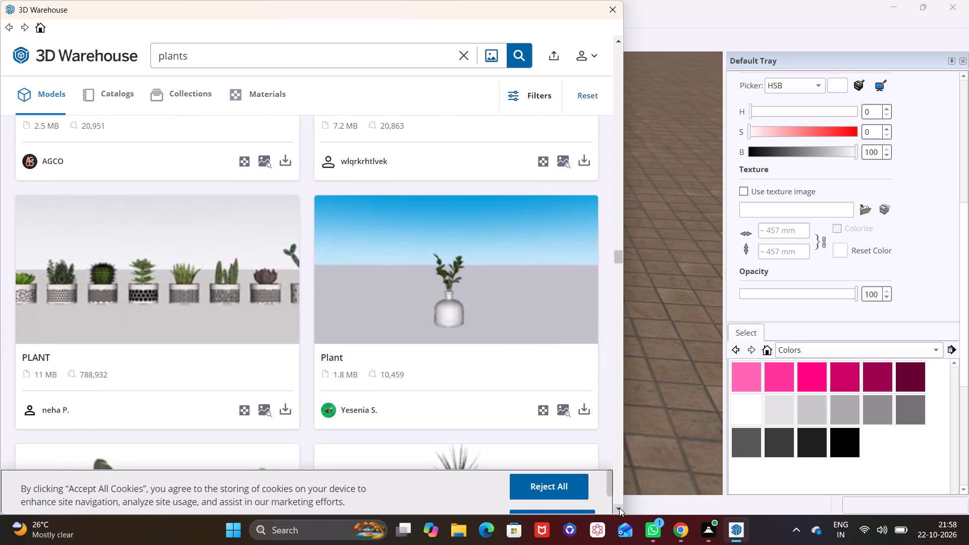
click(619, 507)
click(619, 507)
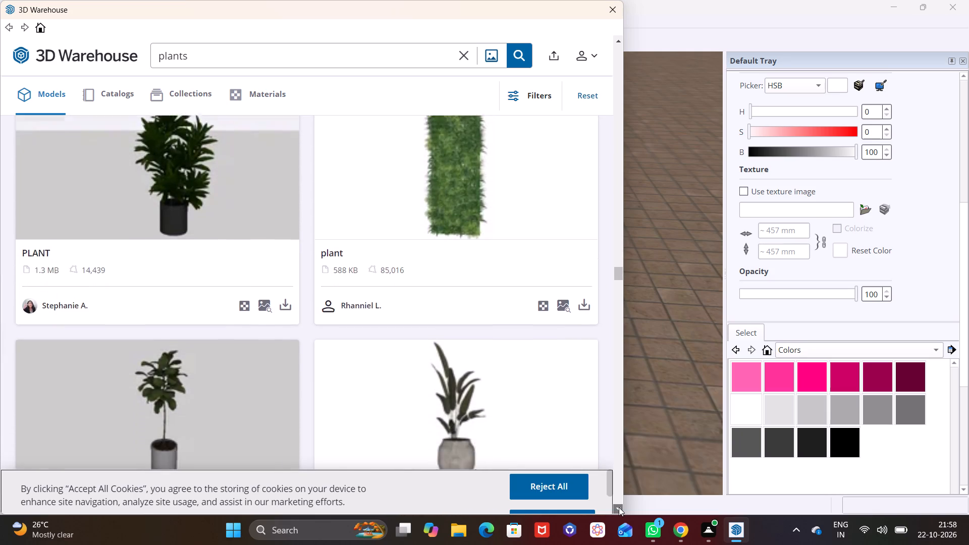
click(619, 507)
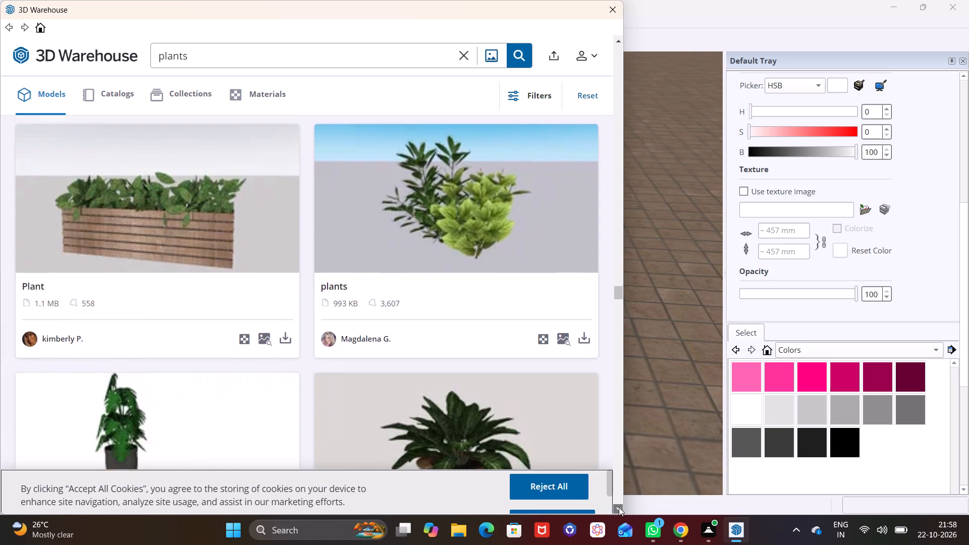
click(618, 507)
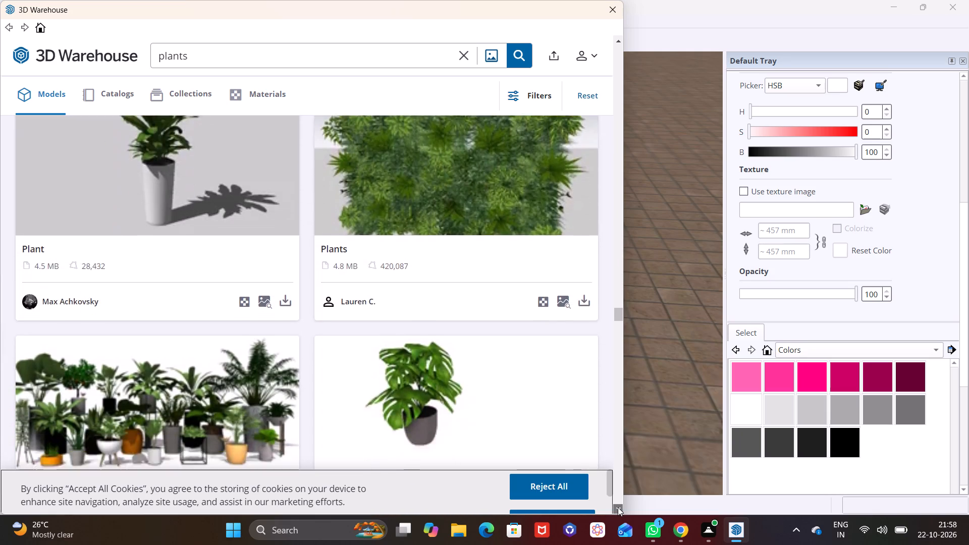
click(617, 507)
click(617, 507)
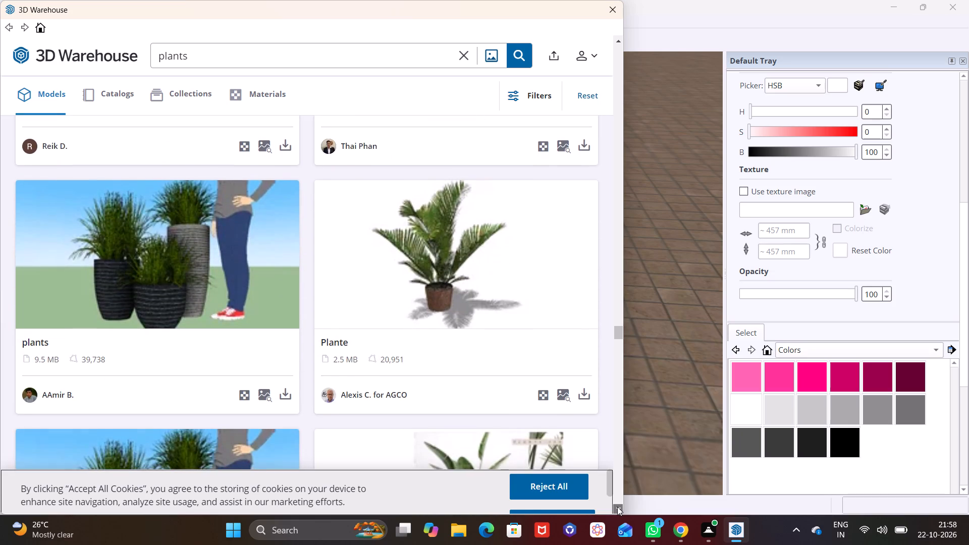
click(617, 507)
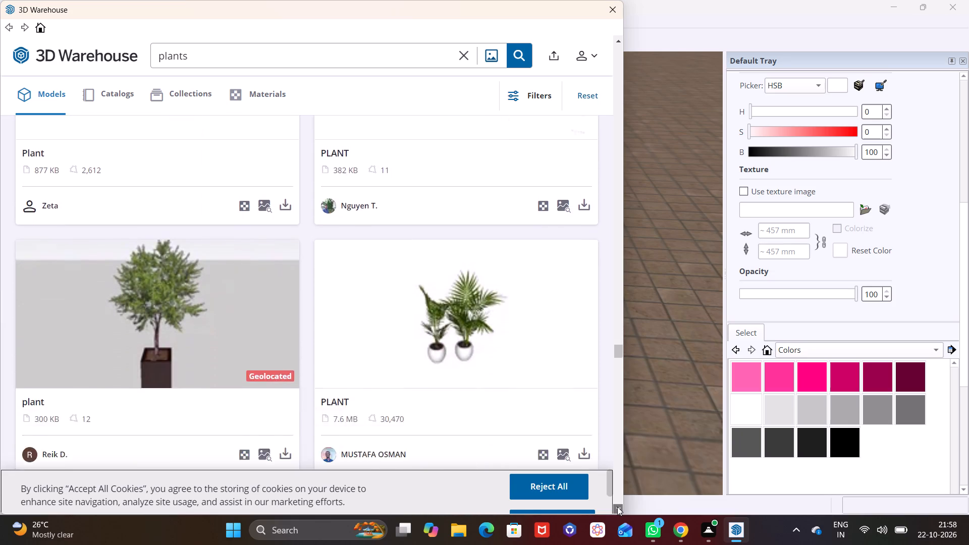
click(617, 507)
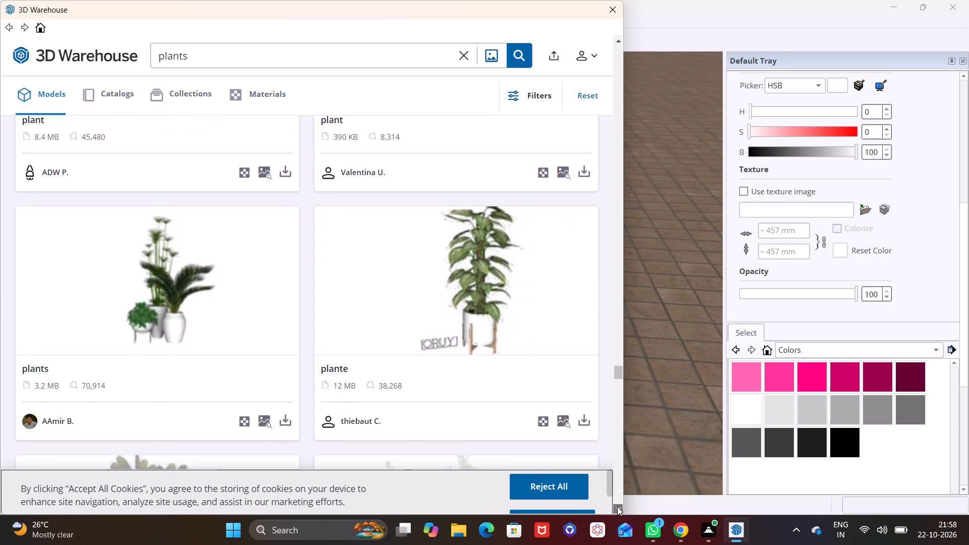
click(617, 507)
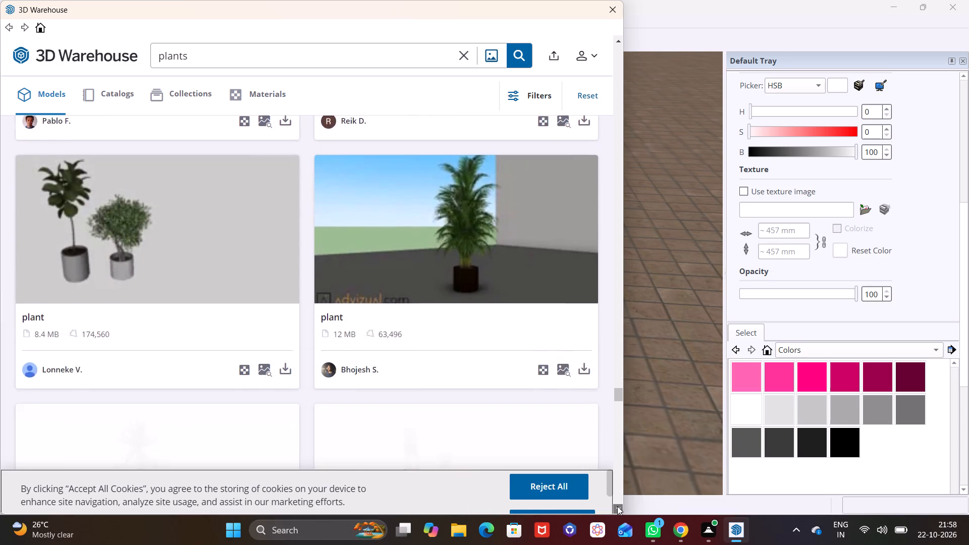
click(617, 506)
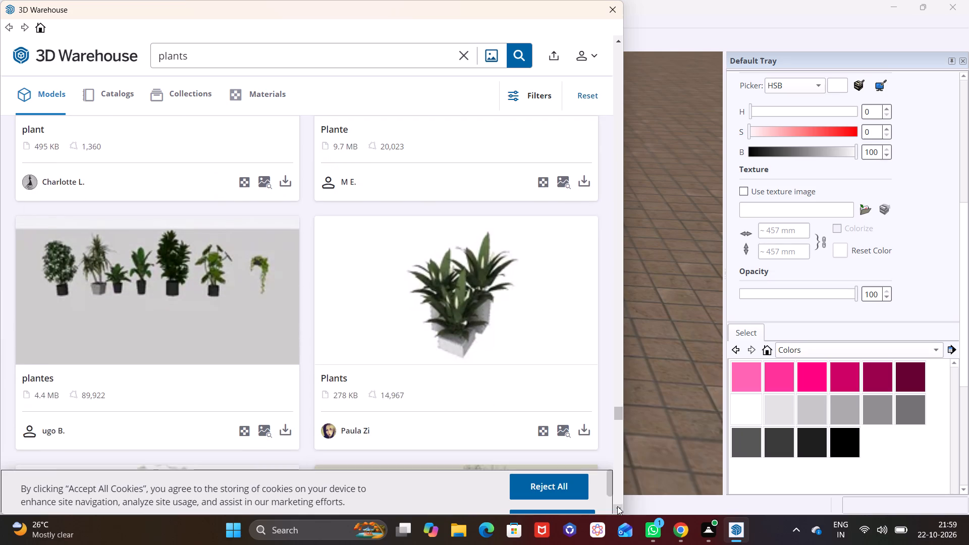
click(617, 506)
click(617, 506)
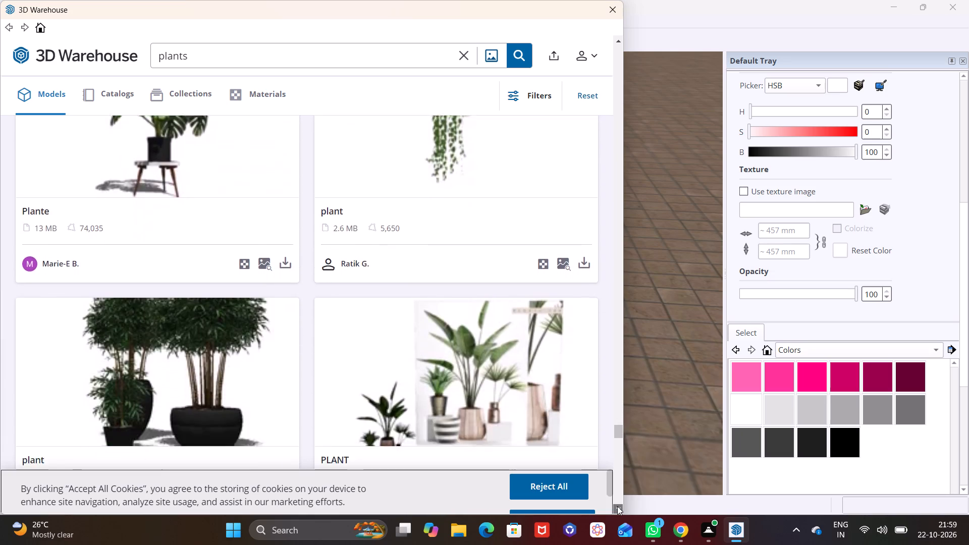
click(617, 506)
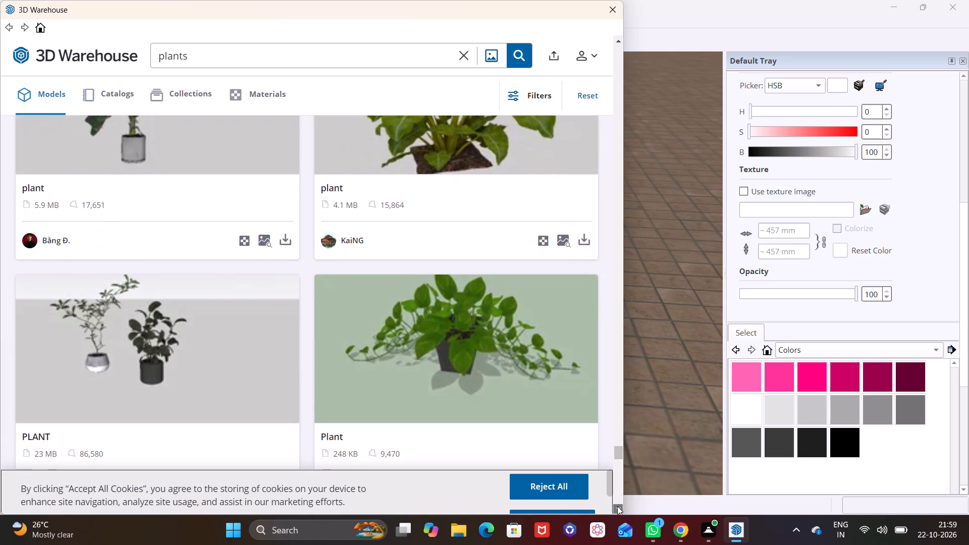
click(617, 506)
click(617, 506)
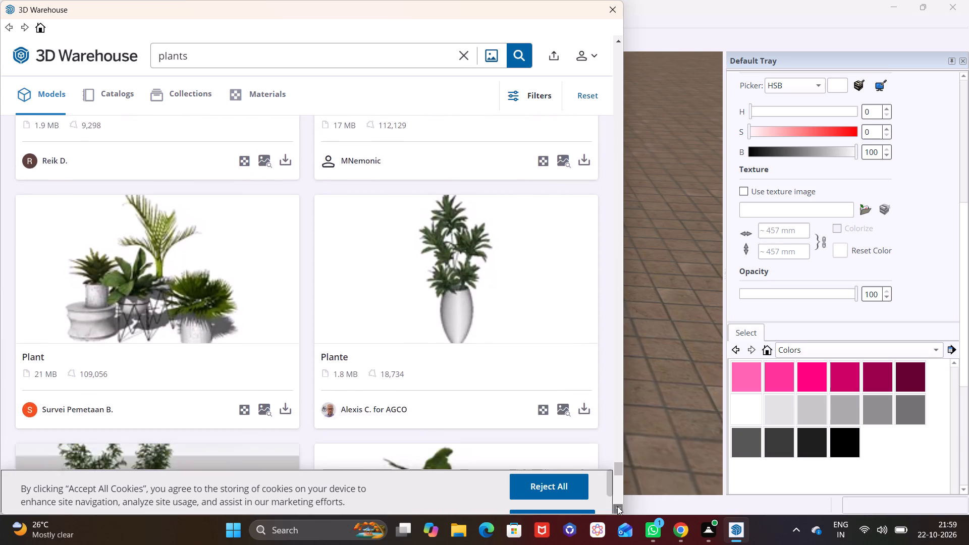
click(617, 506)
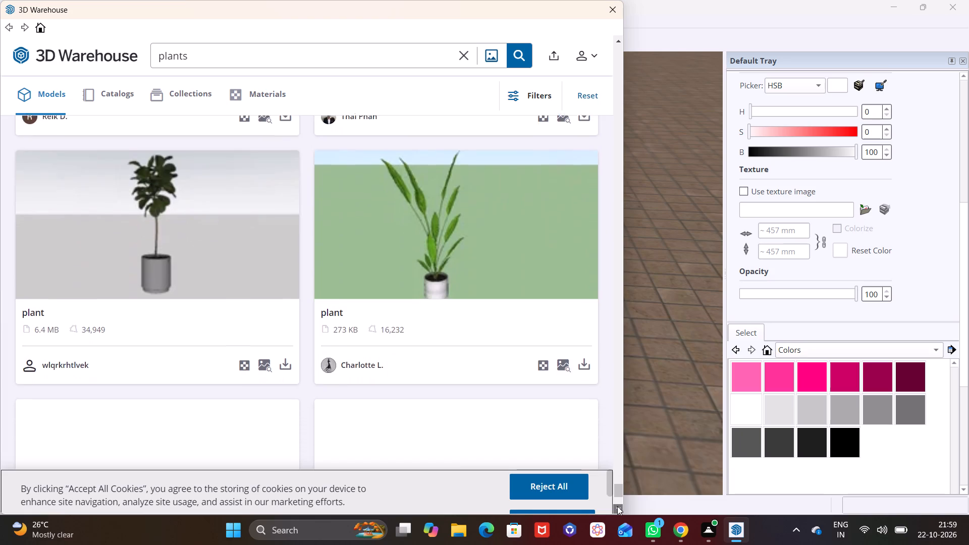
click(617, 506)
Load more plants results and look through the whole batch for low outdoor greenery suited to the paving beside the terrace railing.
click(346, 442)
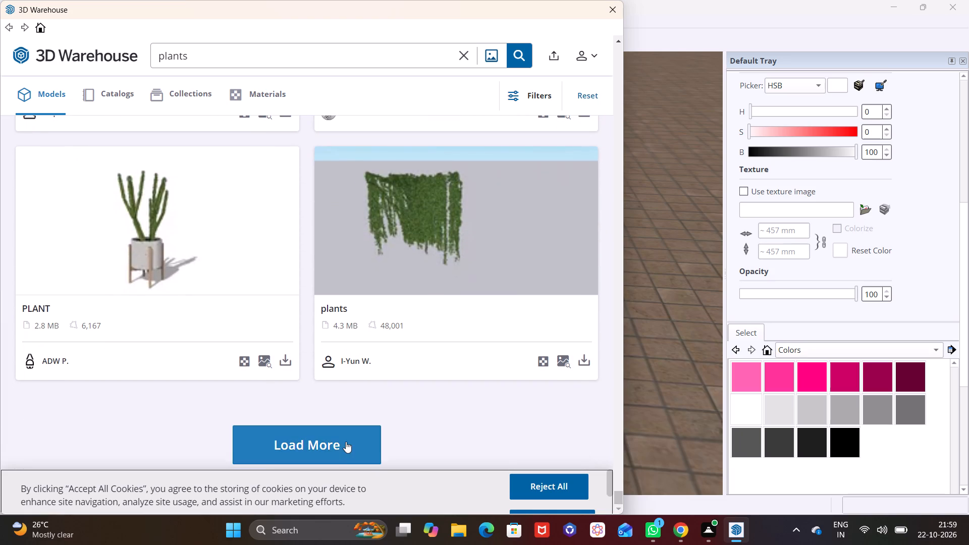
click(619, 507)
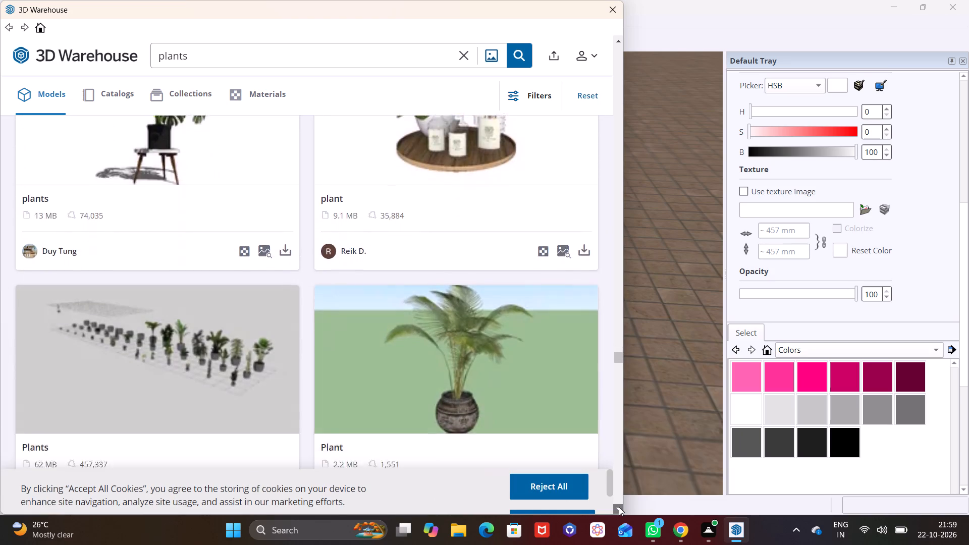
click(618, 507)
click(618, 507)
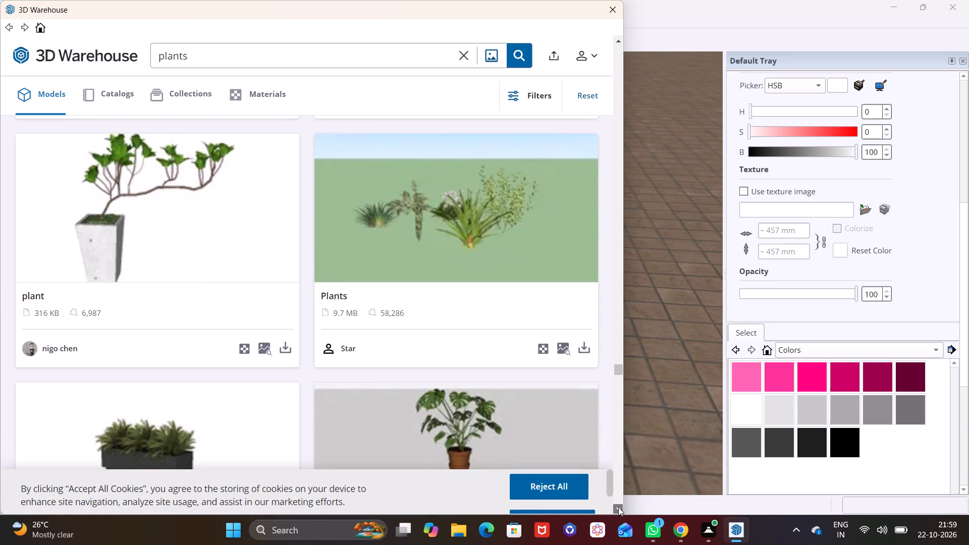
click(618, 507)
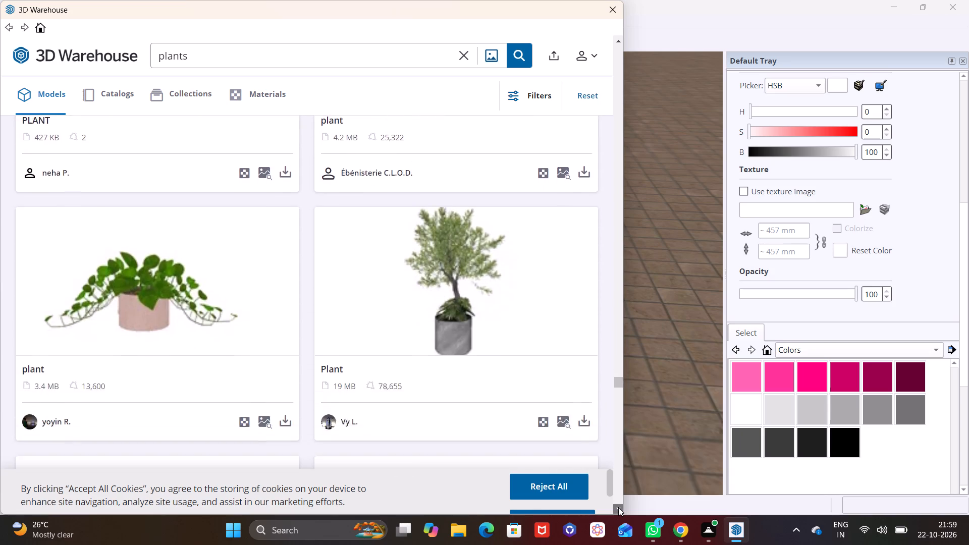
click(617, 507)
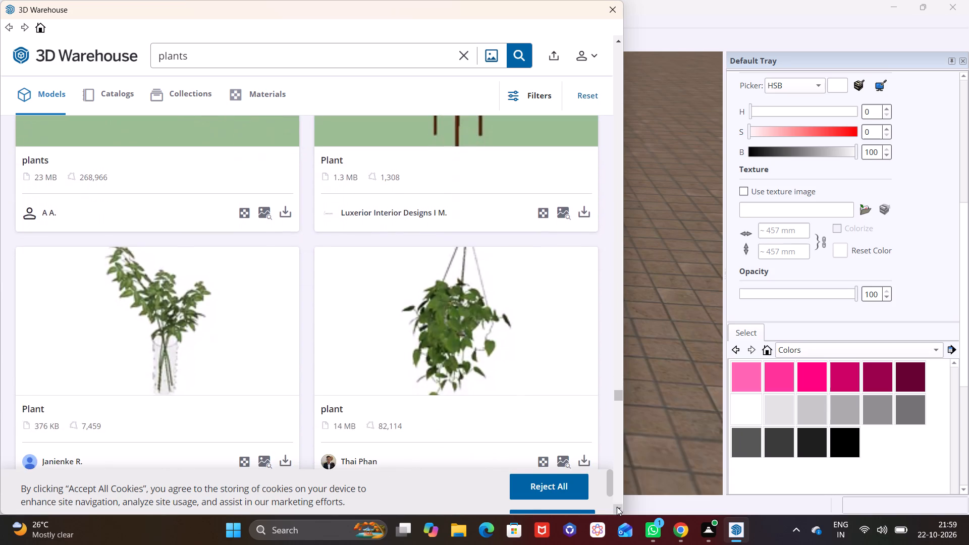
click(617, 507)
click(617, 506)
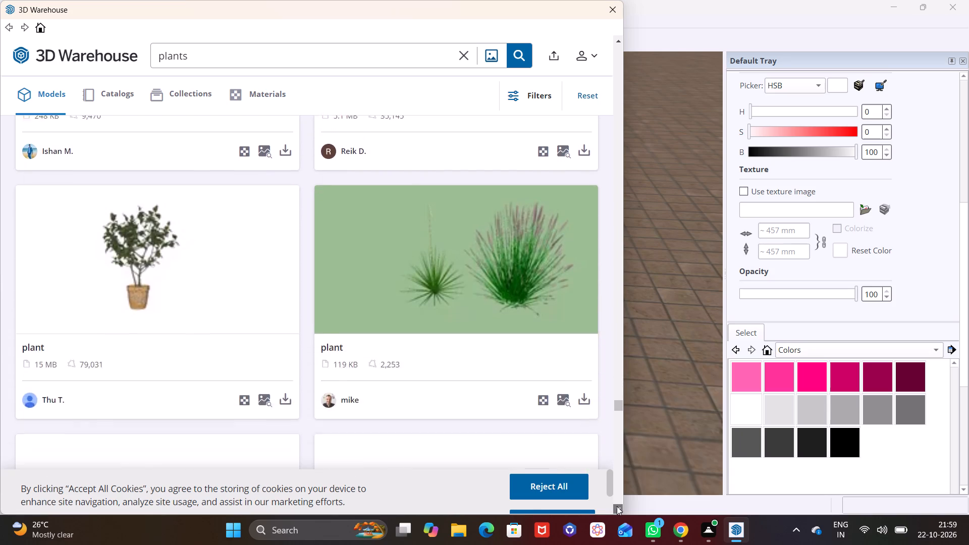
click(616, 506)
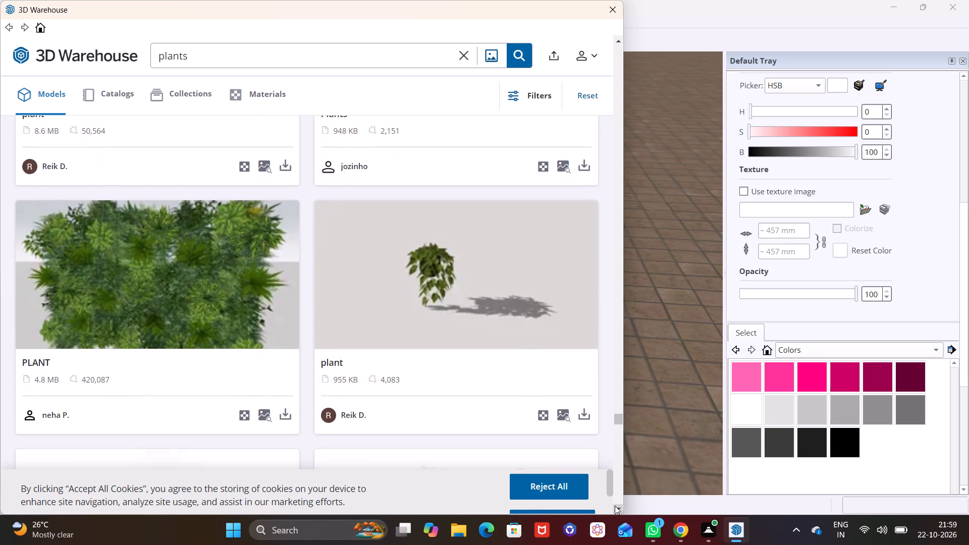
click(615, 506)
click(615, 506)
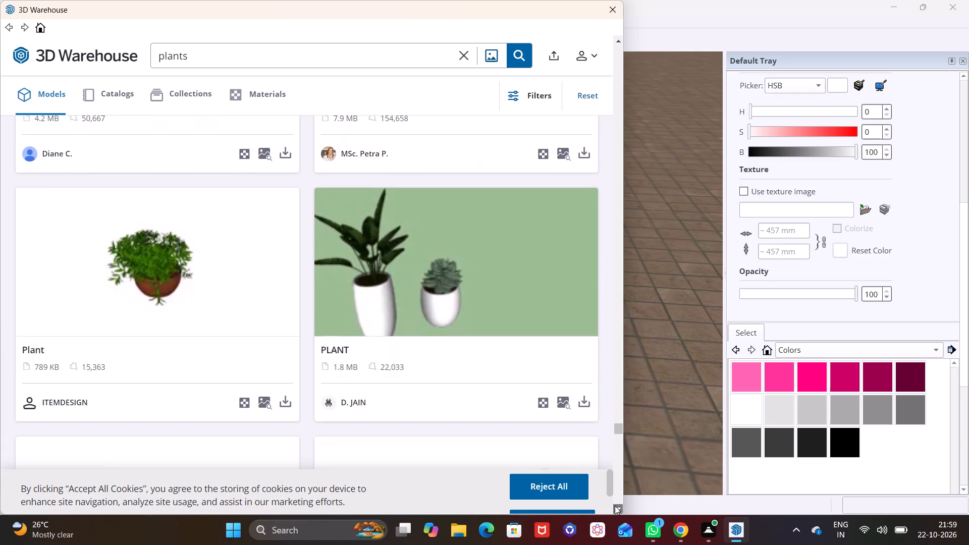
click(615, 506)
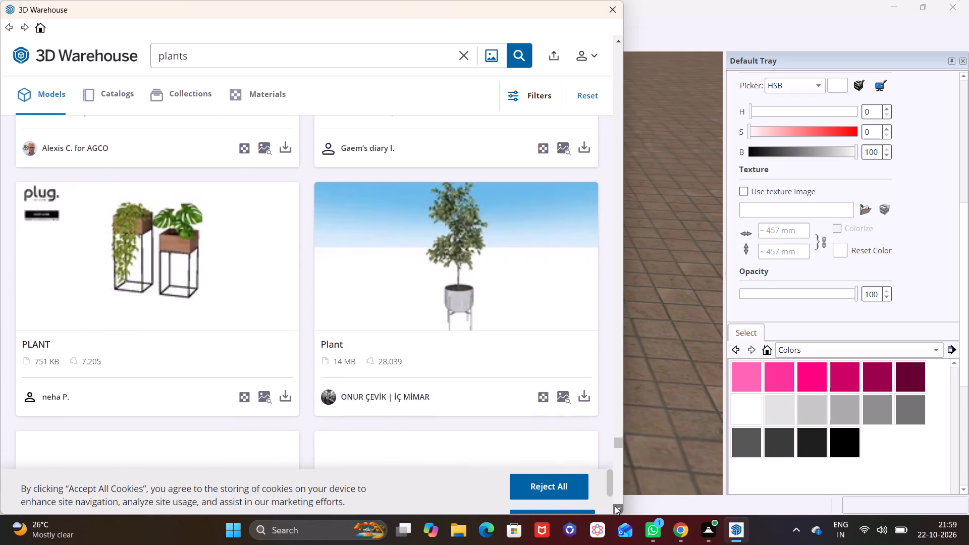
click(615, 505)
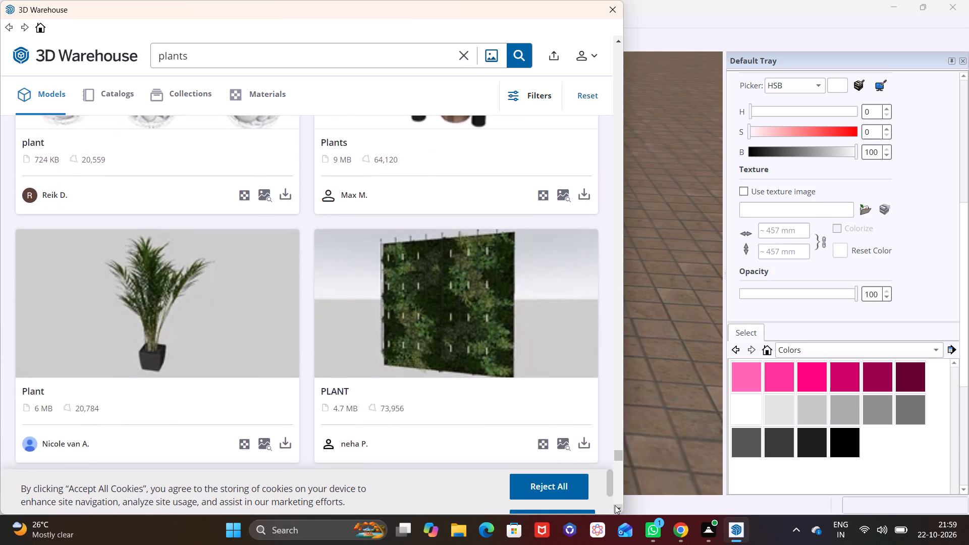
click(615, 505)
click(614, 505)
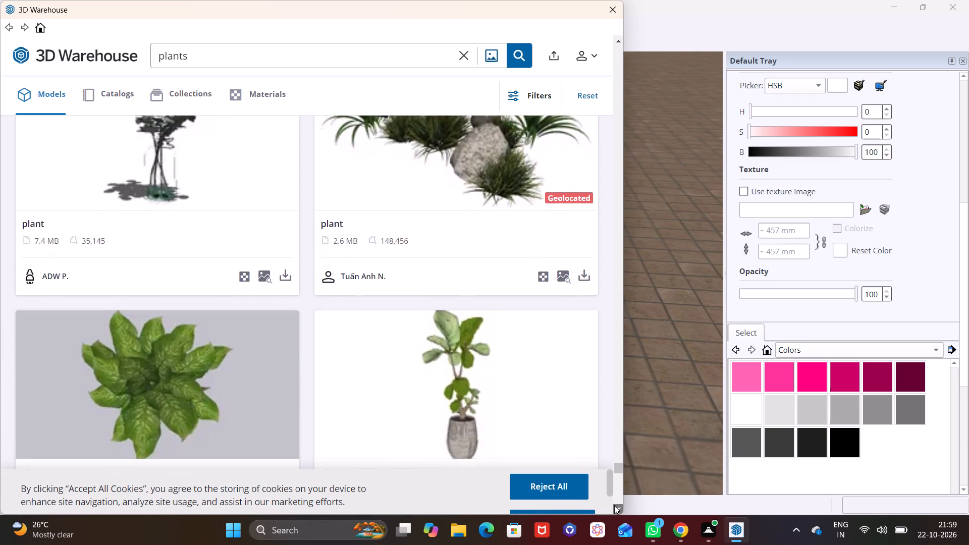
click(614, 505)
click(614, 505)
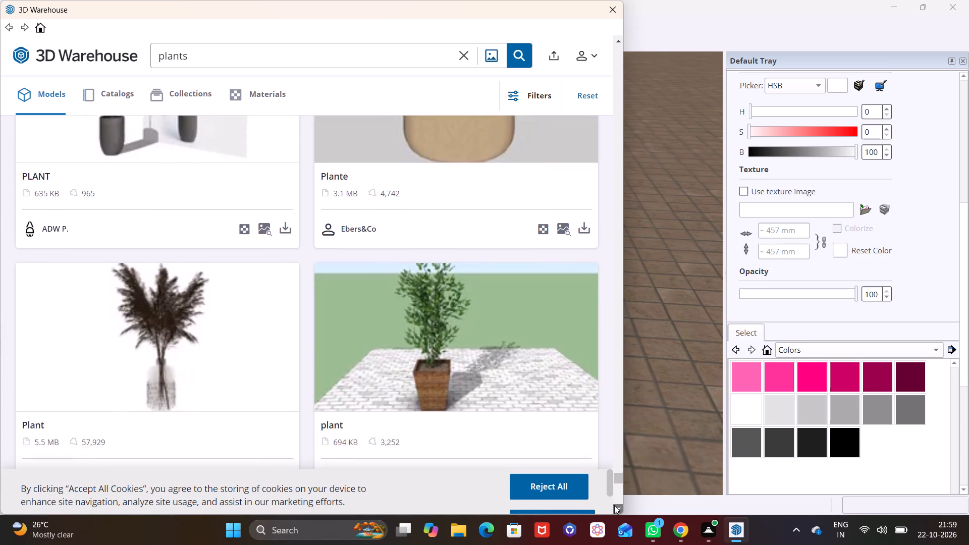
click(614, 505)
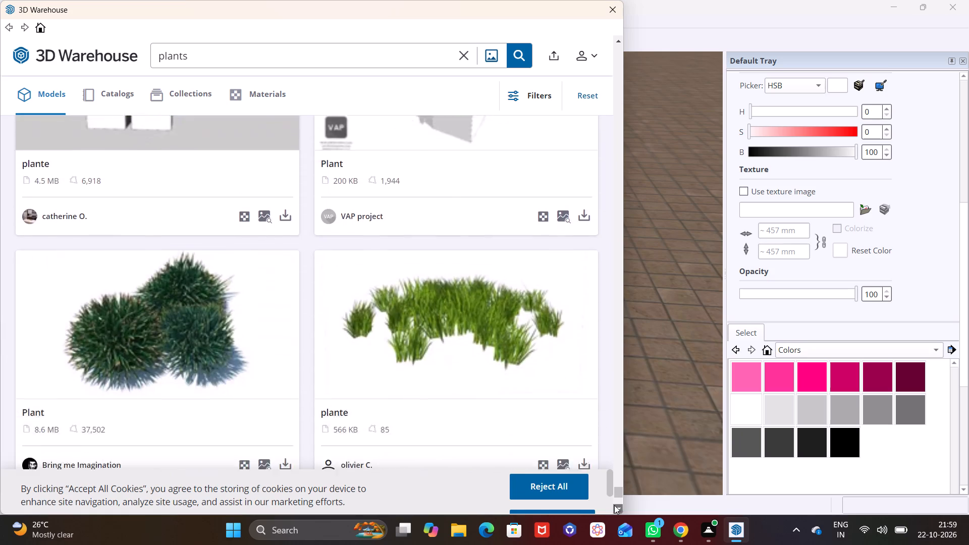
click(614, 505)
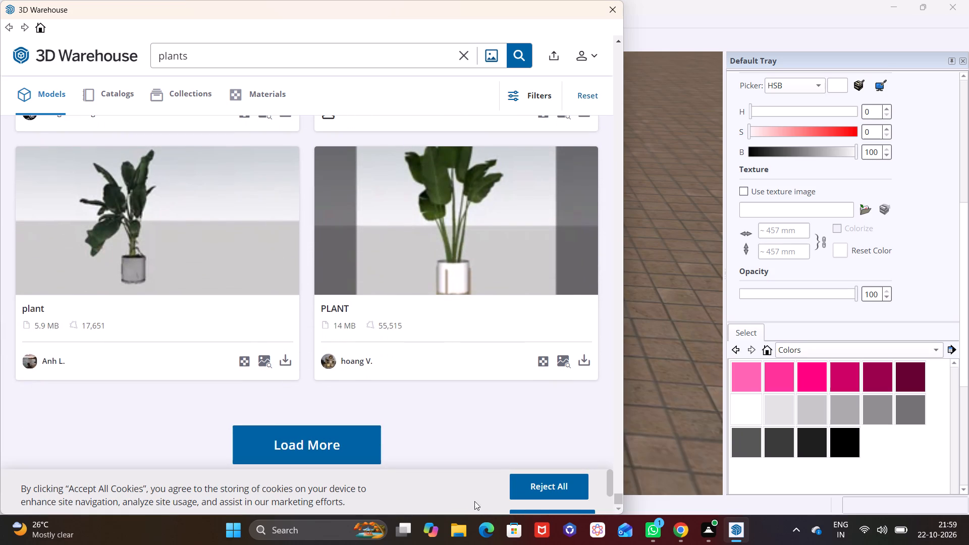
Load a further batch of plants results and examine its planters, grasses and flowering shrubs for a suitable outdoor plant.
click(328, 449)
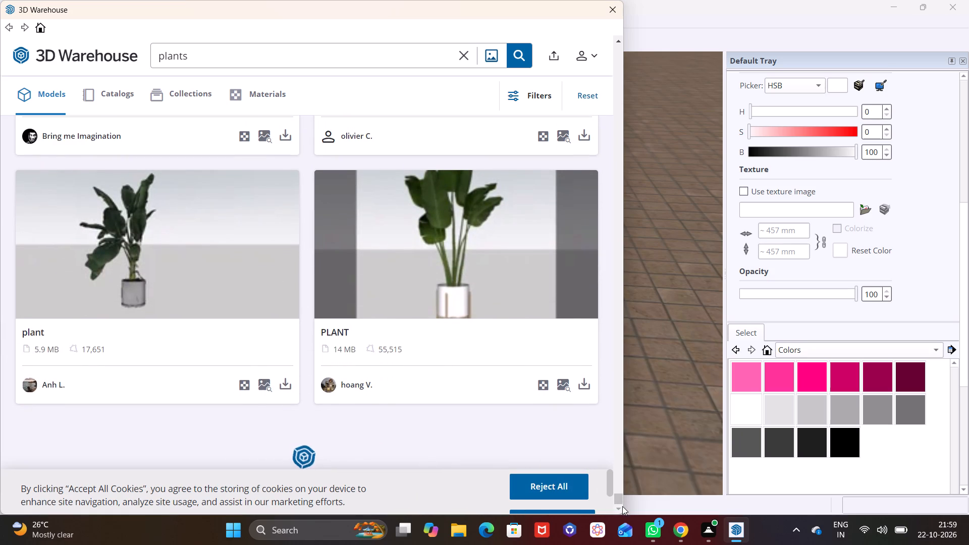
click(619, 509)
click(617, 509)
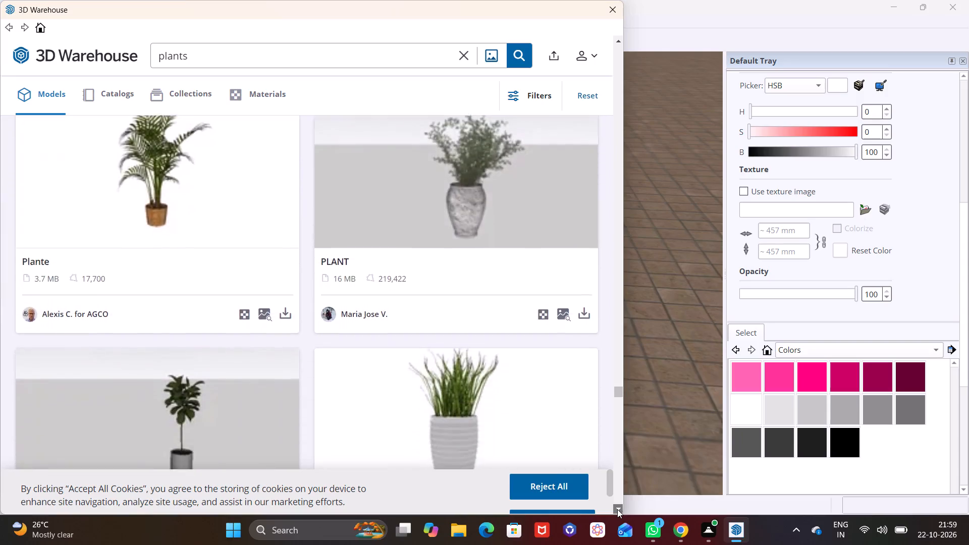
click(617, 509)
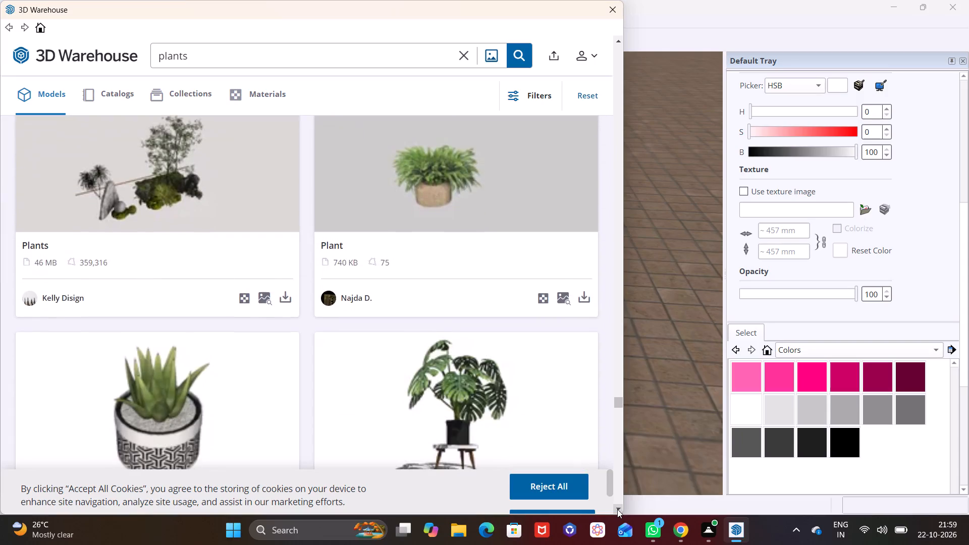
click(617, 508)
click(616, 507)
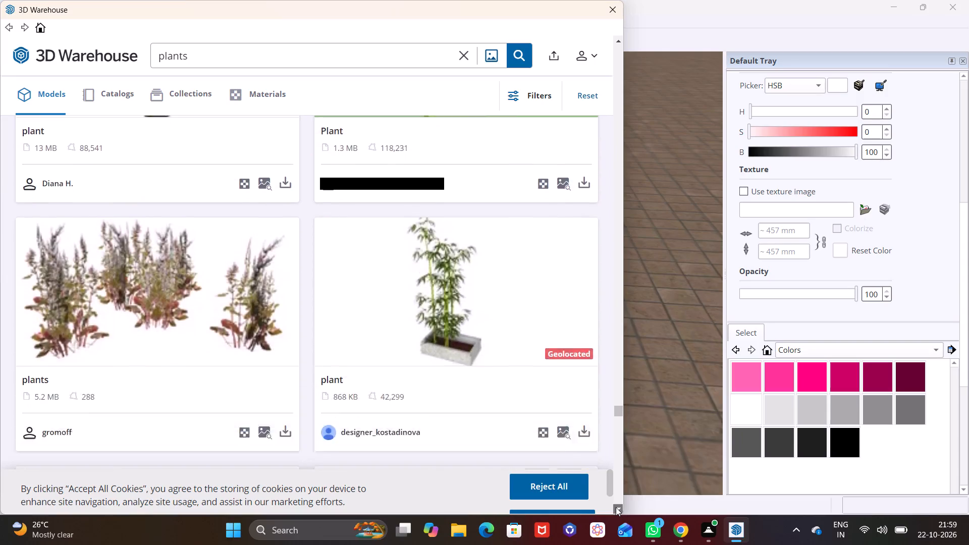
click(615, 507)
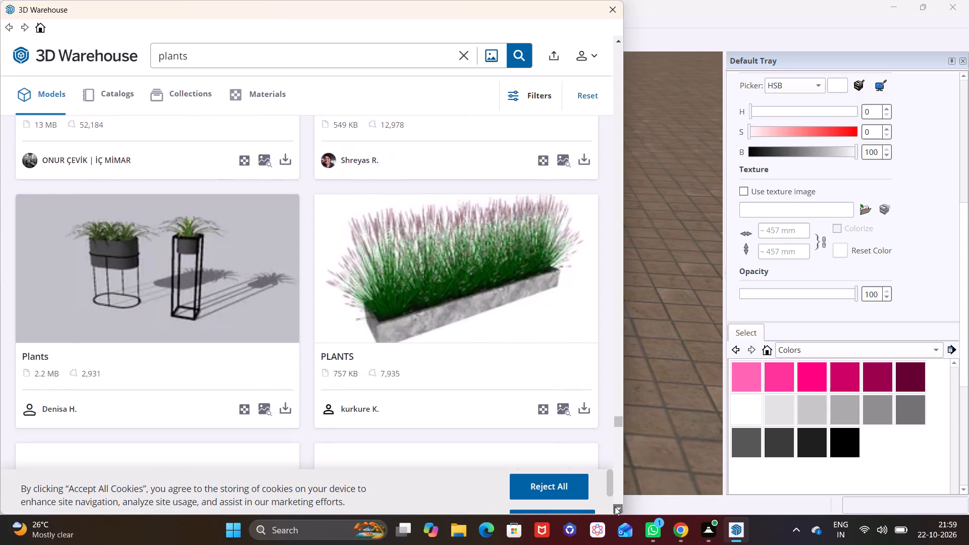
click(615, 507)
click(615, 507)
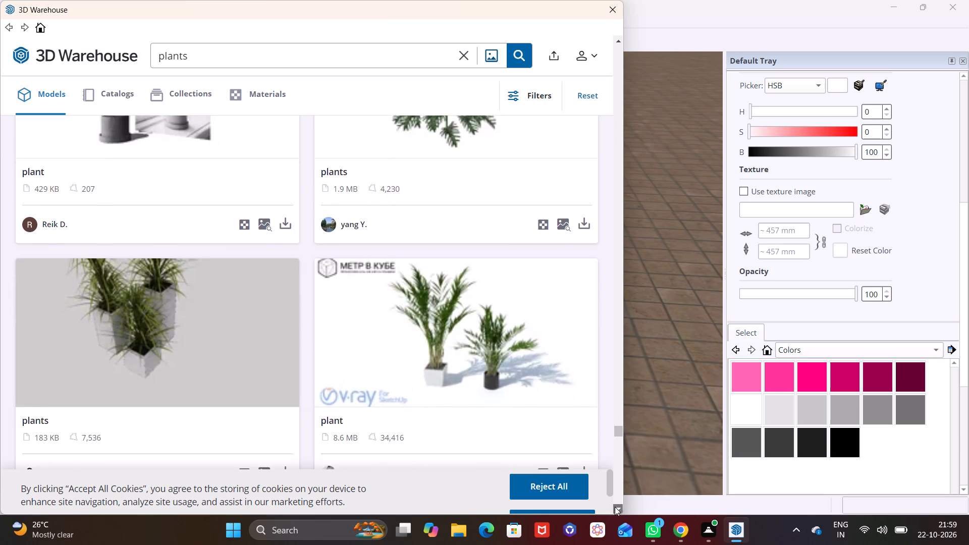
click(615, 507)
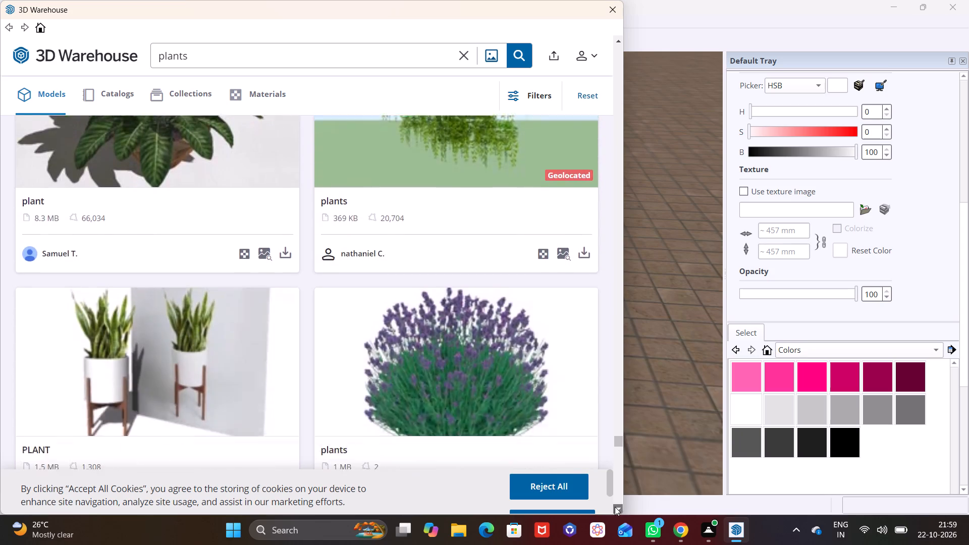
click(615, 507)
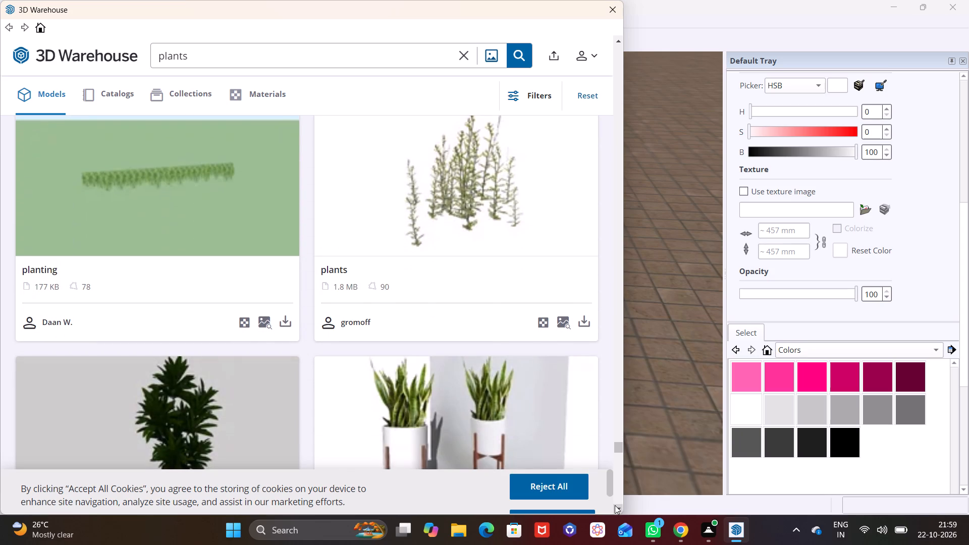
Re-examine the 1 MB purple-flowering plants model and its neighbours, and look through the remaining loaded results for outdoor planting.
click(617, 42)
click(617, 42)
click(617, 42)
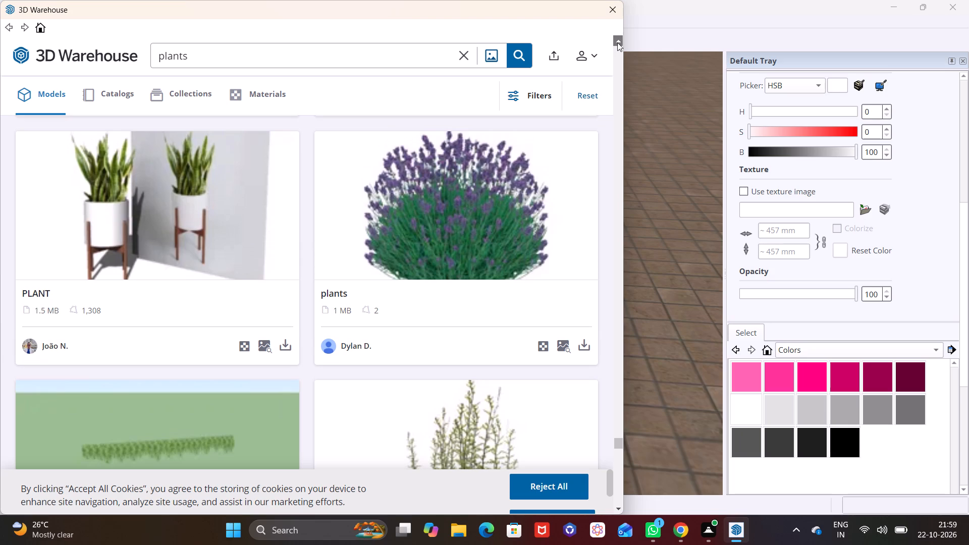
click(617, 42)
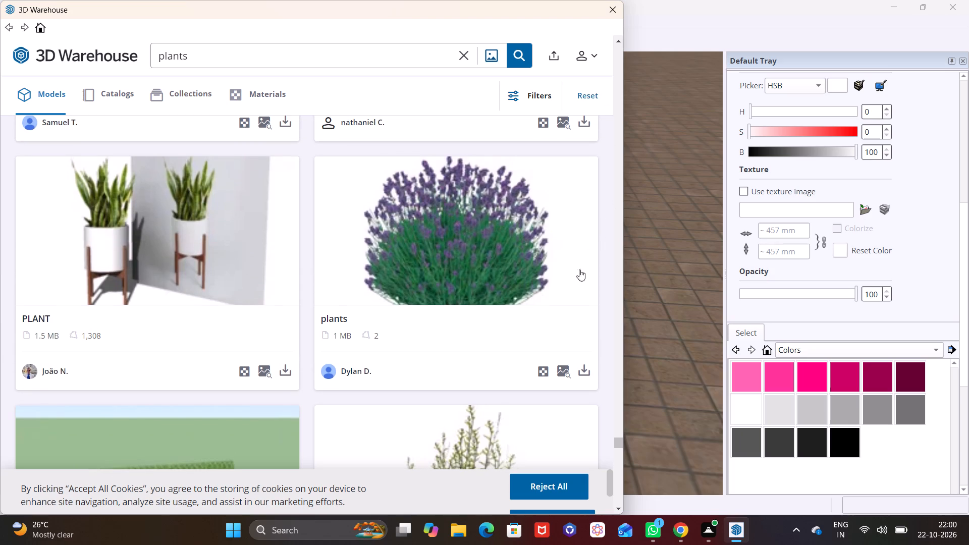
click(616, 507)
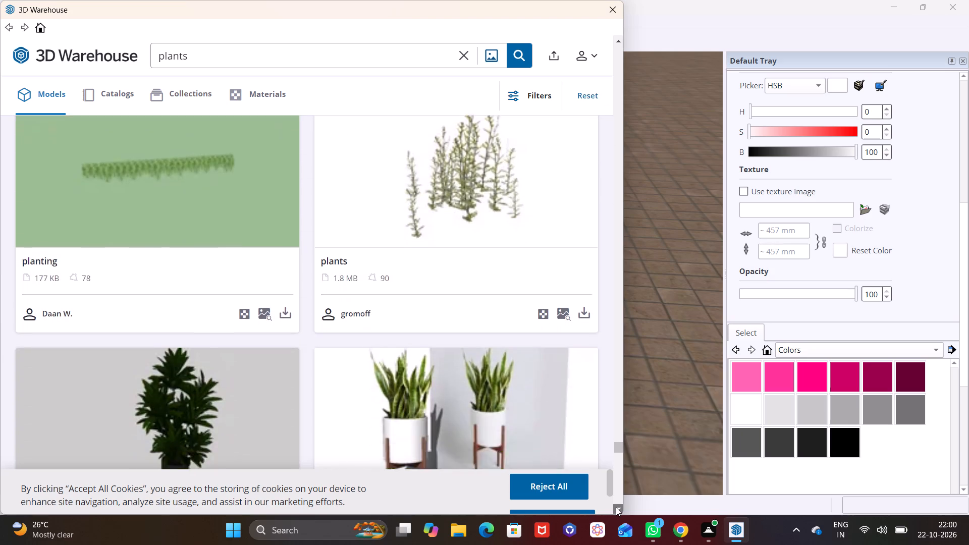
click(617, 40)
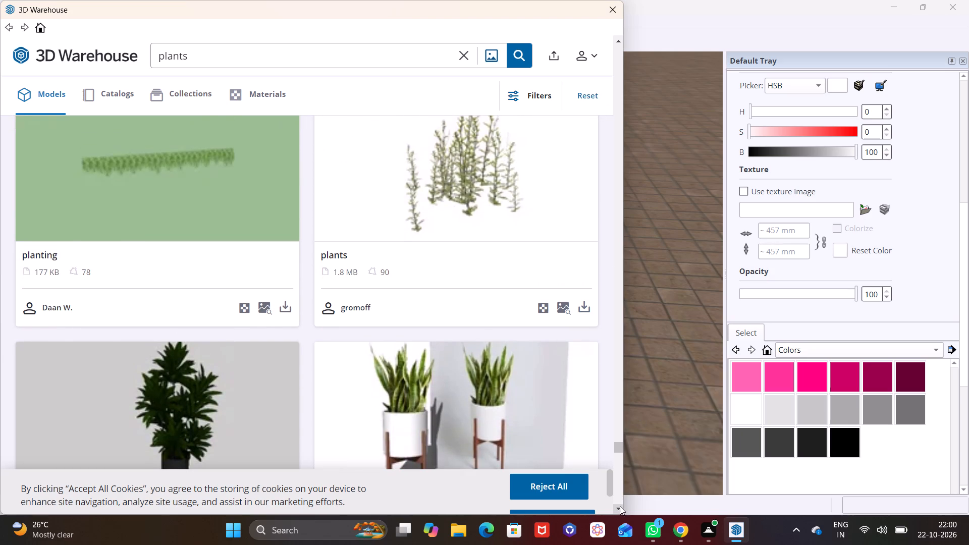
click(620, 507)
click(619, 507)
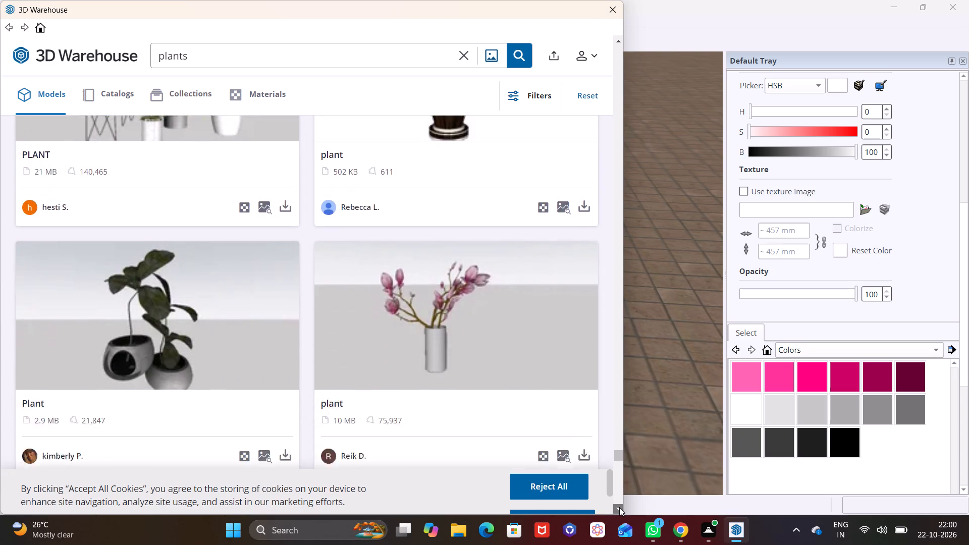
click(618, 507)
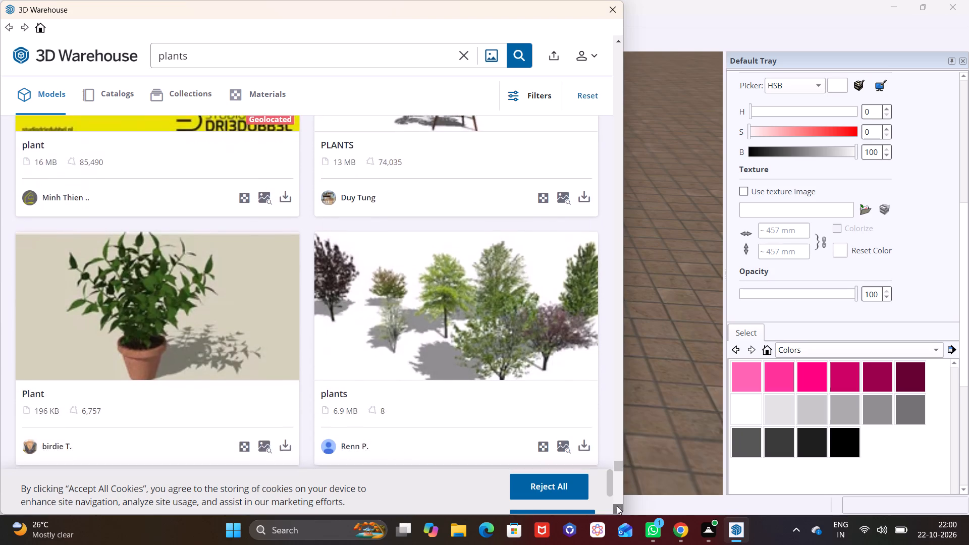
click(617, 506)
click(617, 506)
click(617, 506)
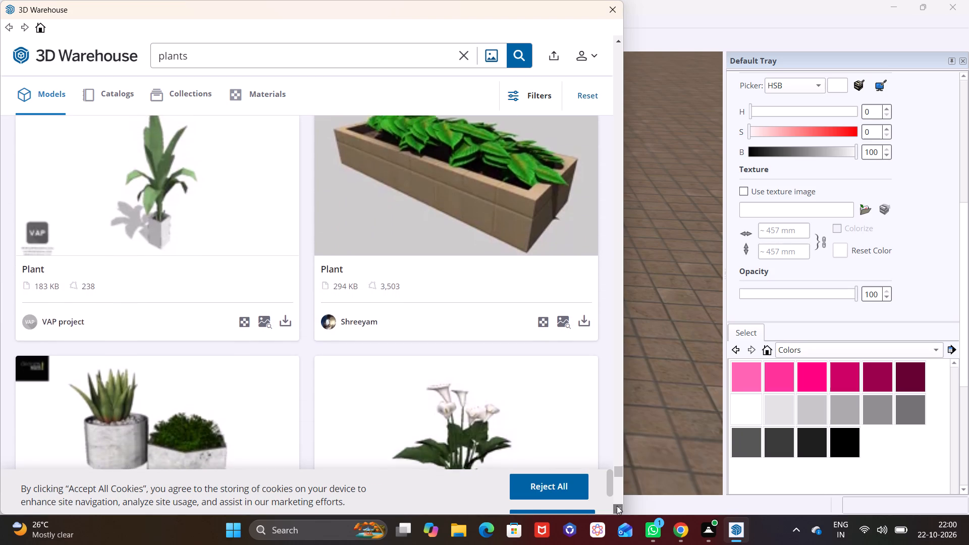
click(617, 506)
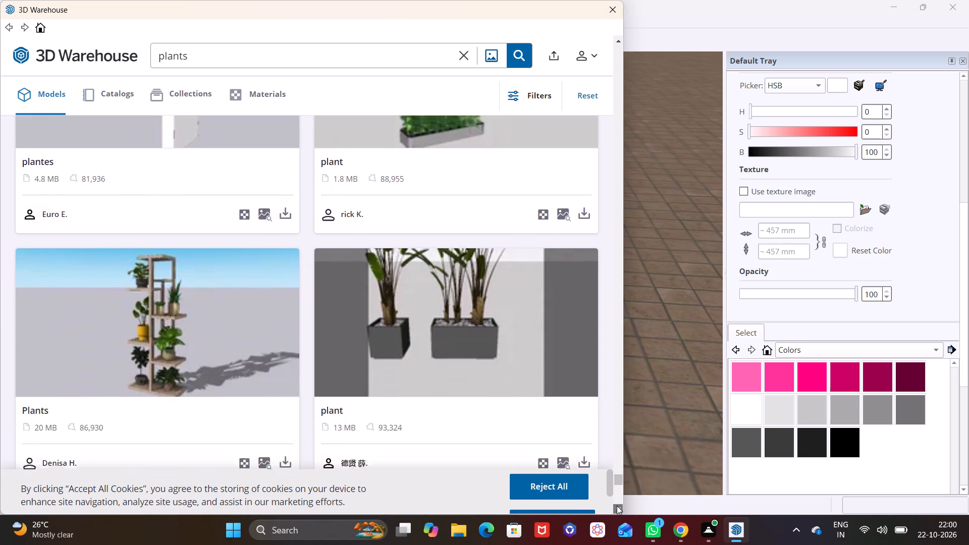
click(617, 506)
click(617, 506)
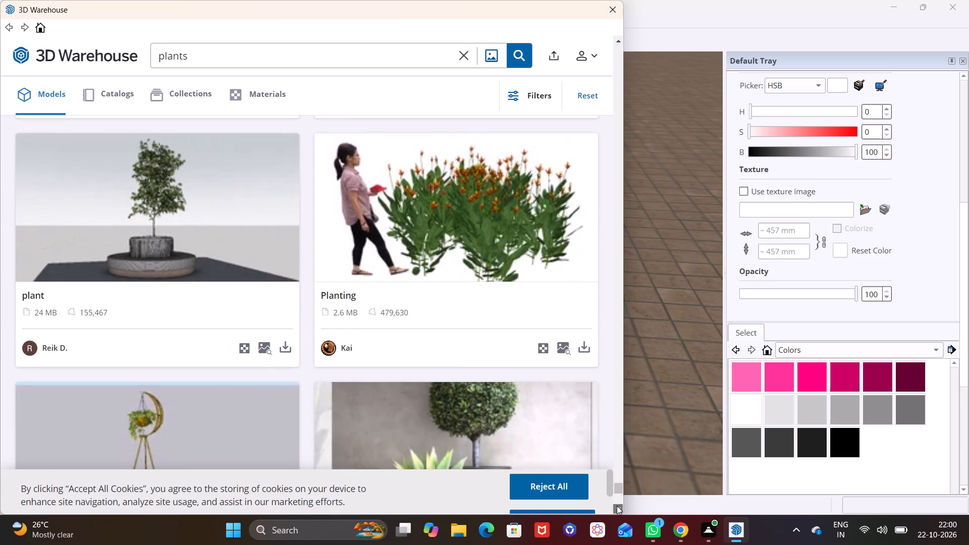
click(617, 506)
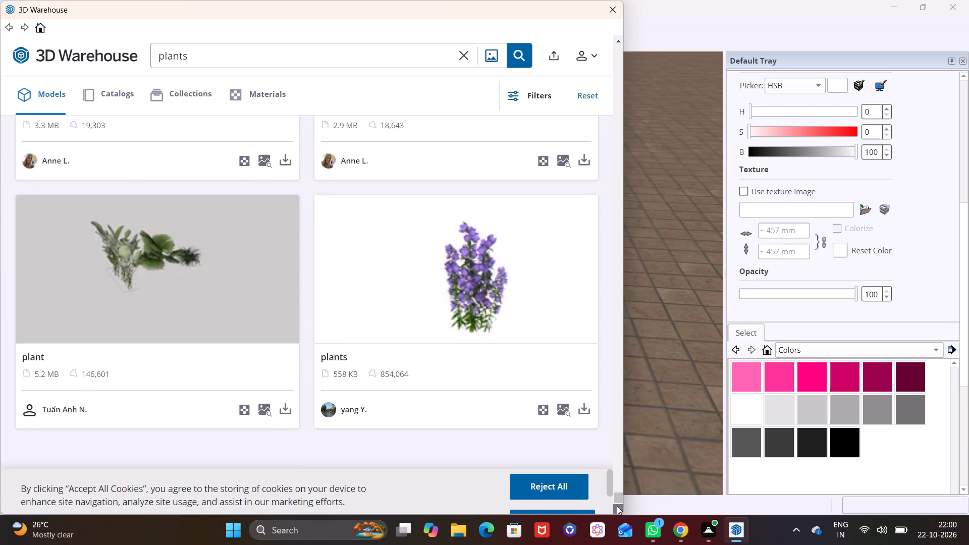
Look through the next batch of plants results for outdoor greenery suited to the paving beside the terrace railing.
click(368, 451)
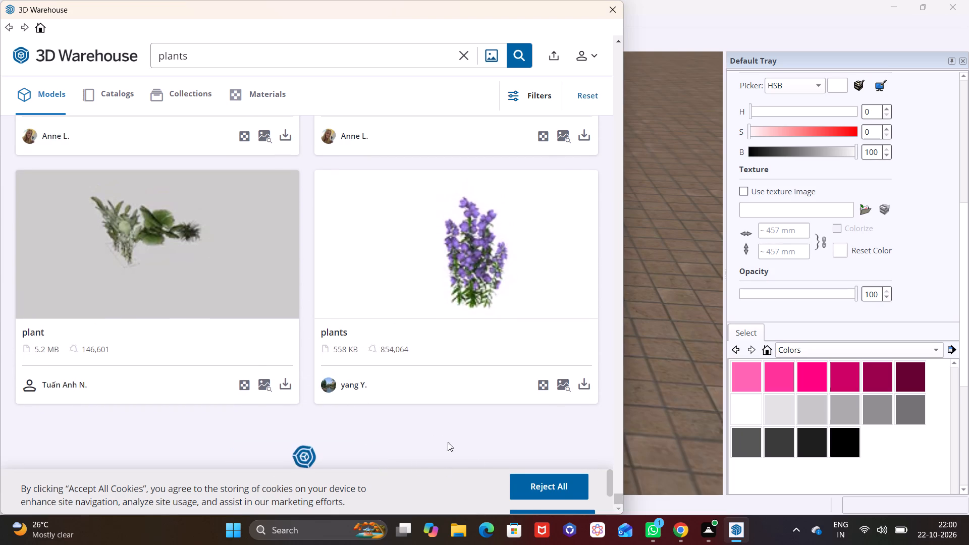
click(618, 505)
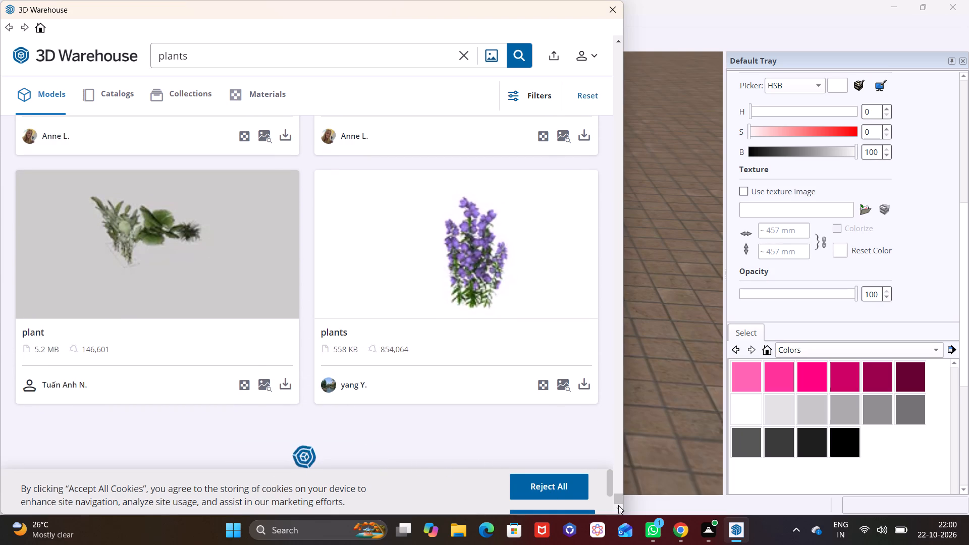
click(619, 508)
click(619, 508)
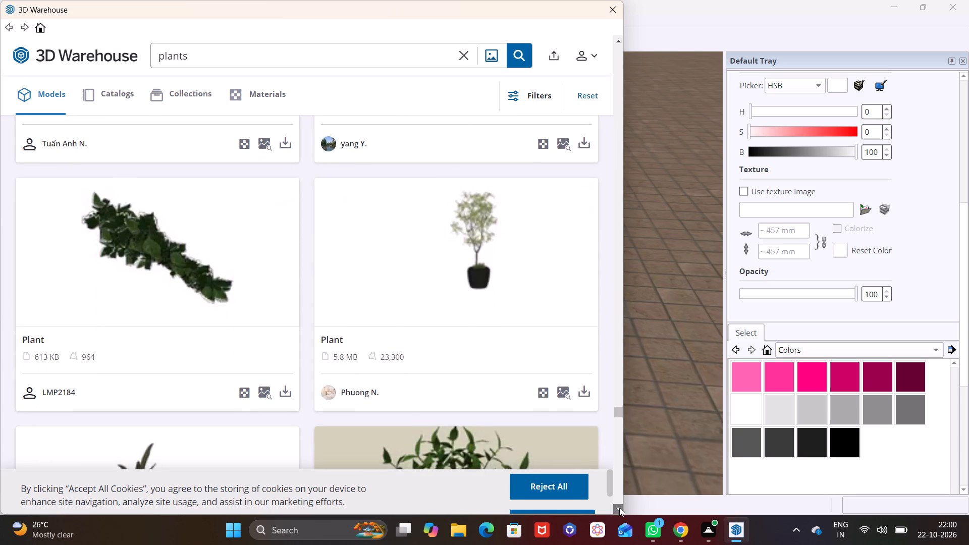
click(619, 508)
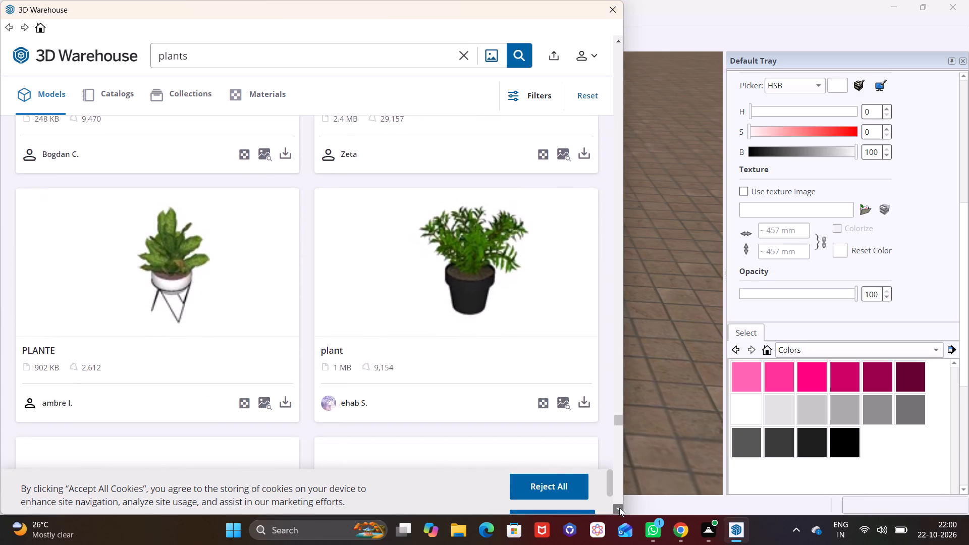
click(619, 508)
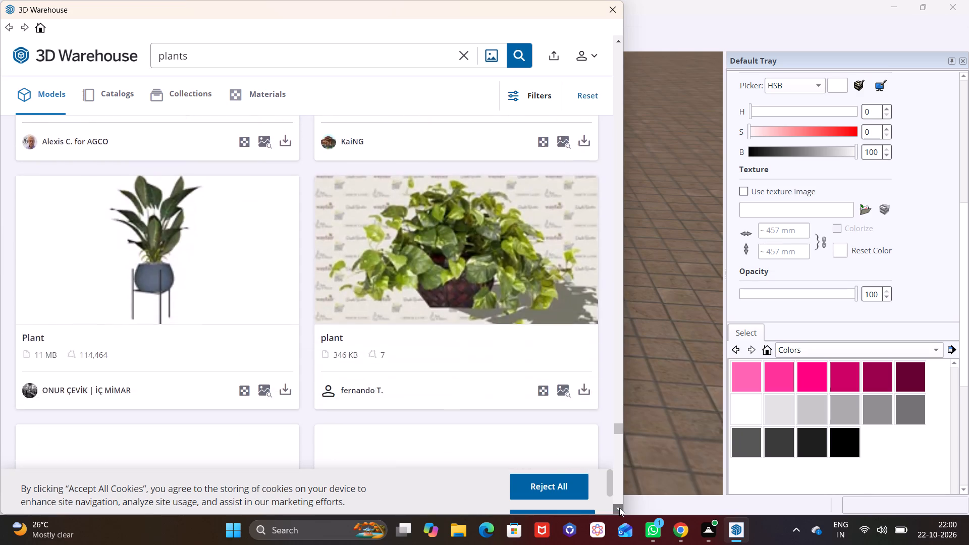
click(619, 508)
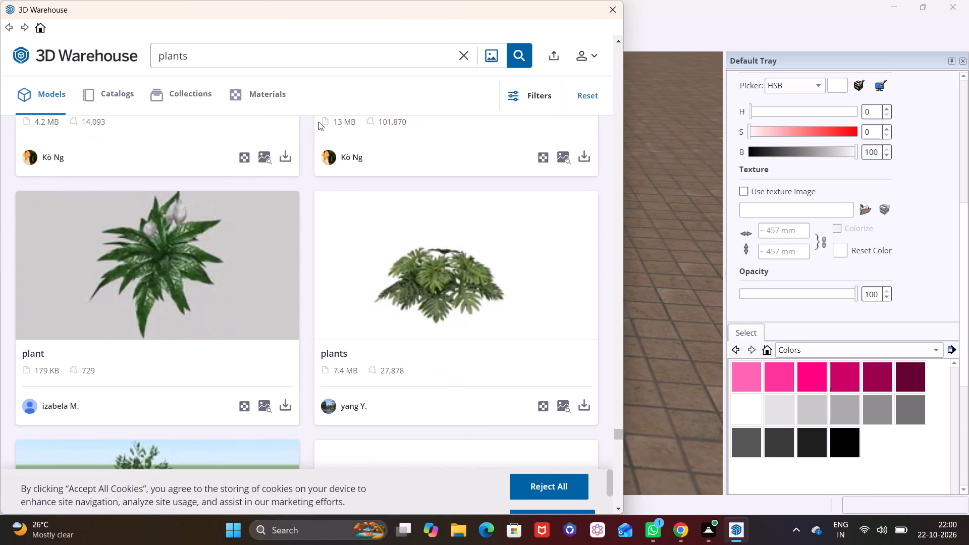
Search 3D Warehouse for grass models in place of plants.
click(291, 57)
key(BackSpace)
key(BackSpace)
key(BackSpace)
key(BackSpace)
key(BackSpace)
key(BackSpace)
key(BackSpace)
key(BackSpace)
key(BackSpace)
key(BackSpace)
key(BackSpace)
text(gr)
text(ASS)
key(Return)
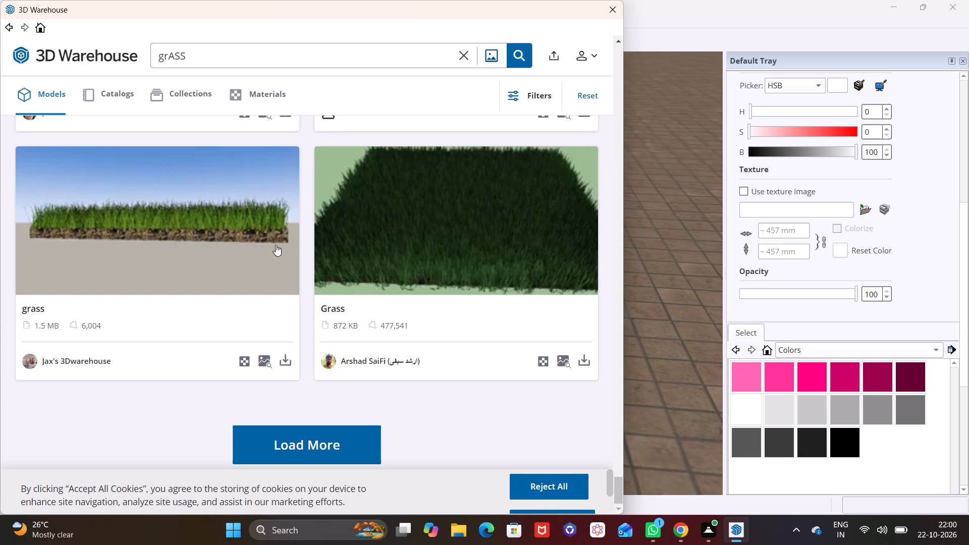
Look through the grass model results for a flat lawn piece to lay beside the terrace railing.
scroll(321, 245, up, 2)
scroll(360, 256, up, 2)
scroll(360, 256, down, 1)
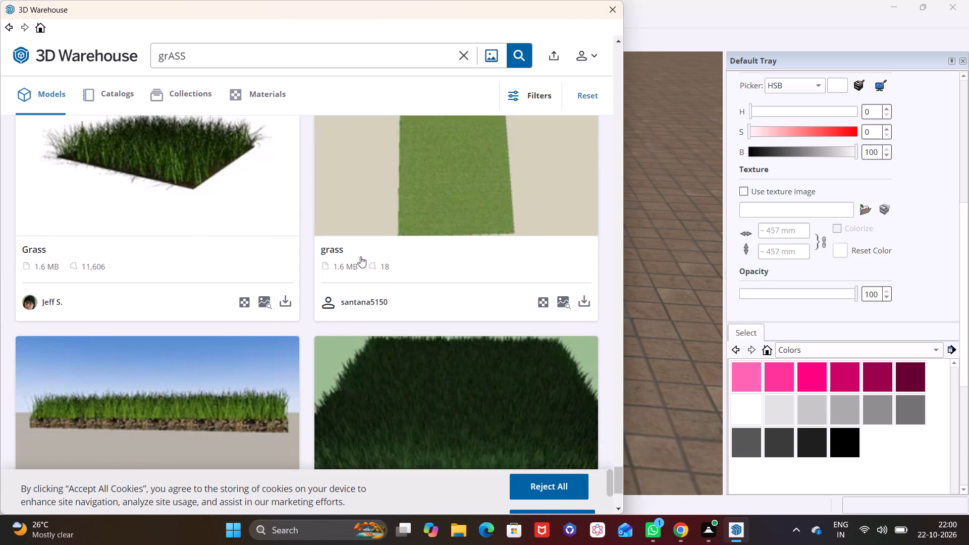
scroll(360, 256, up, 20)
scroll(360, 256, up, 2)
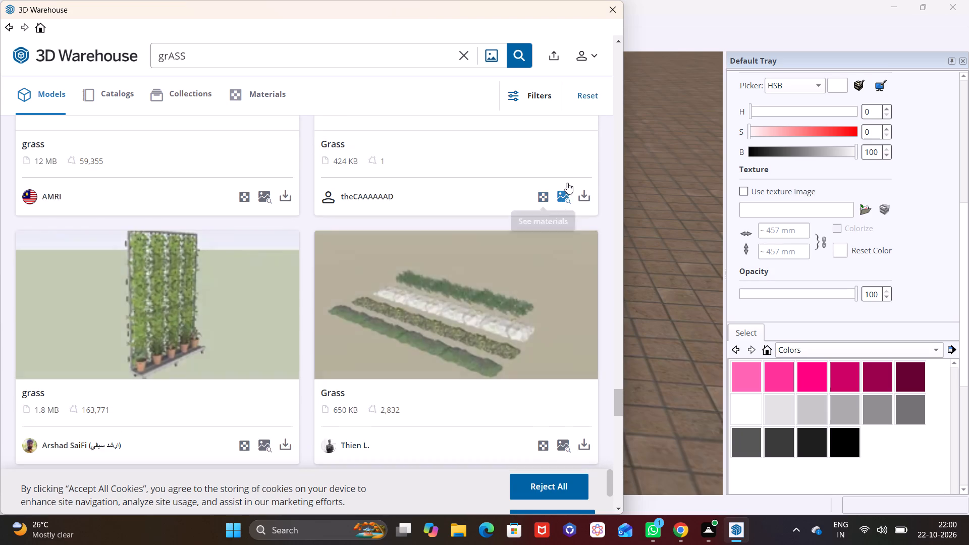
click(622, 38)
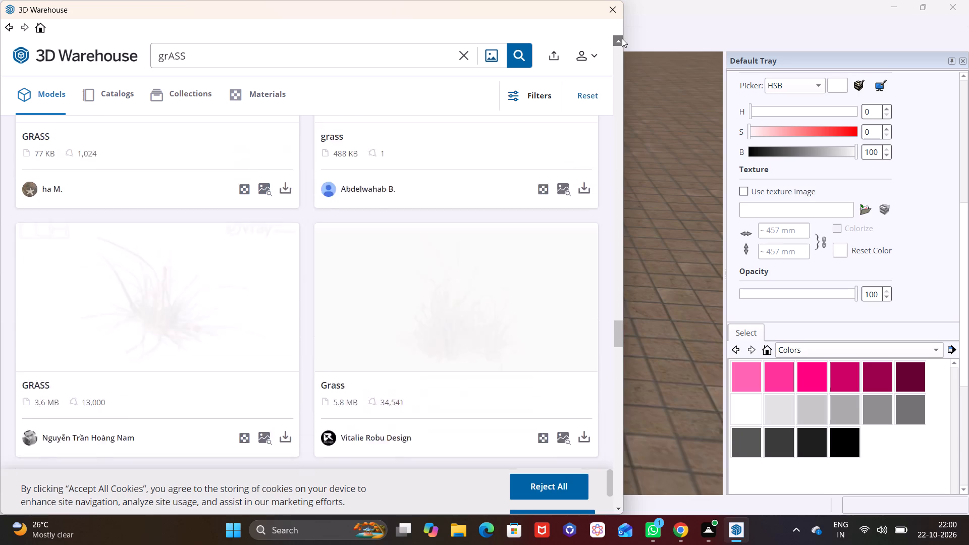
drag(619, 335, 600, 113)
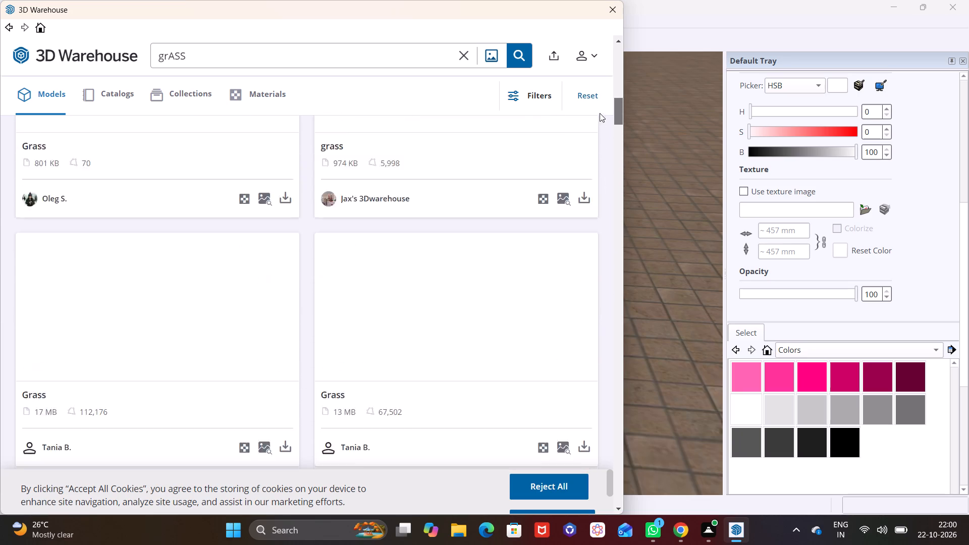
drag(600, 113, 604, 83)
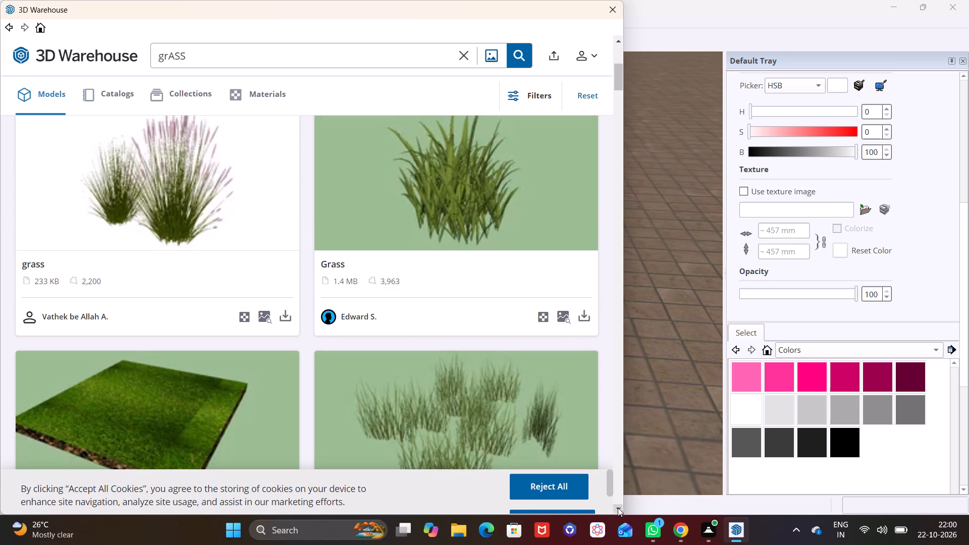
click(616, 507)
click(616, 506)
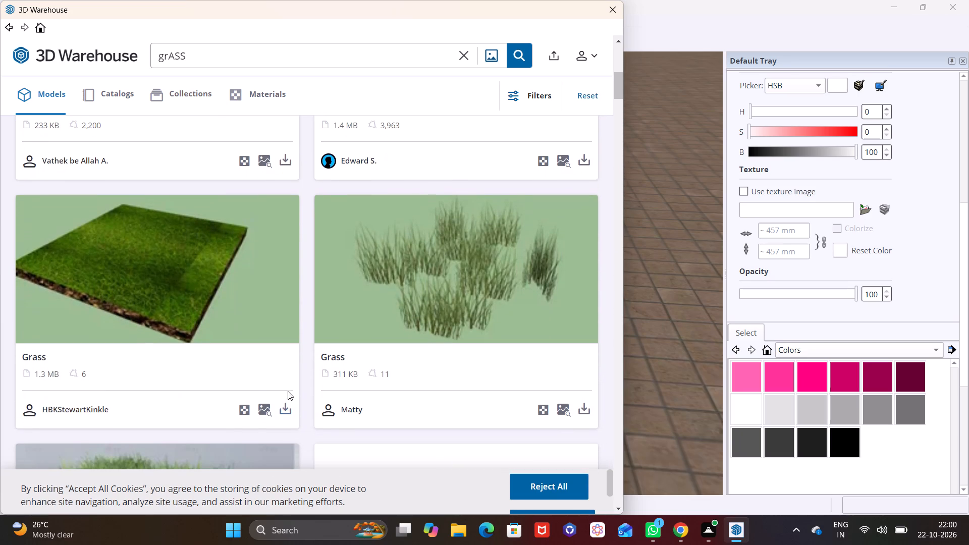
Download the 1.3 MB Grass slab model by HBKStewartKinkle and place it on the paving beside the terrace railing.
click(282, 404)
click(260, 276)
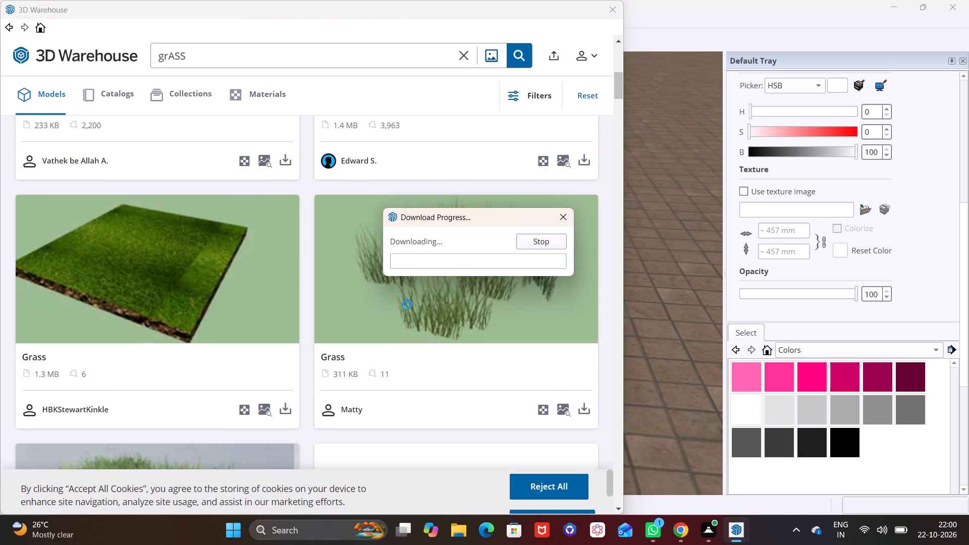
click(597, 294)
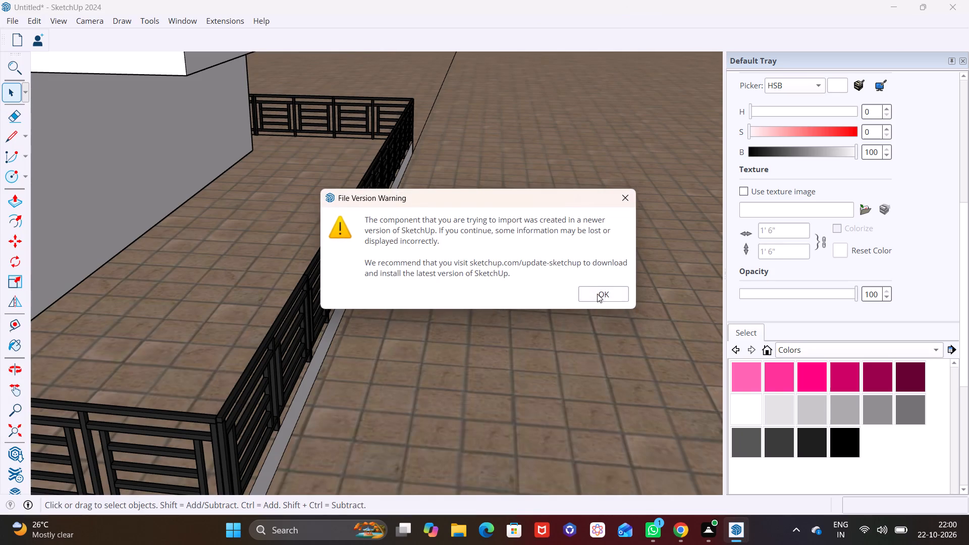
scroll(377, 342, down, 1)
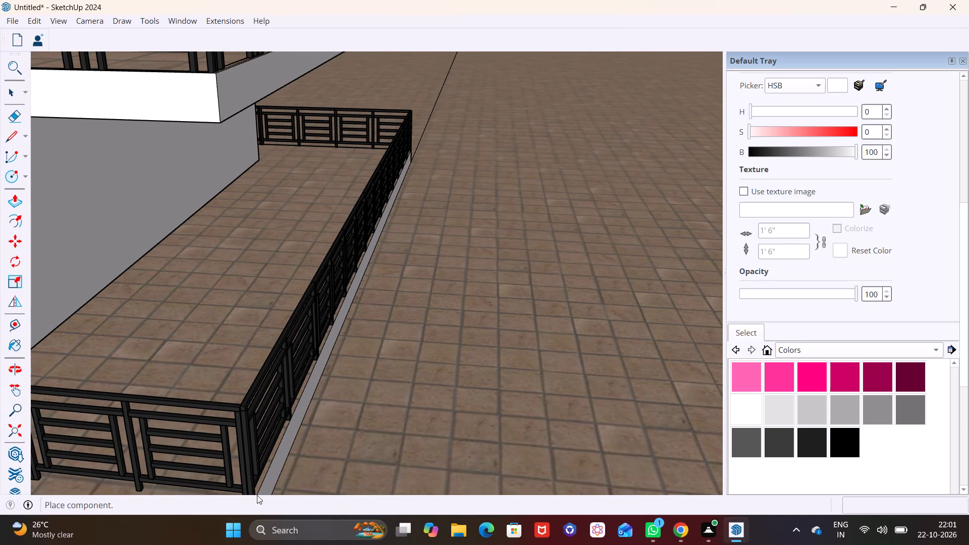
click(286, 460)
Scale the placed grass slab by about 2.77 along the green axis and 5.88 along the blue axis.
scroll(476, 192, up, 8)
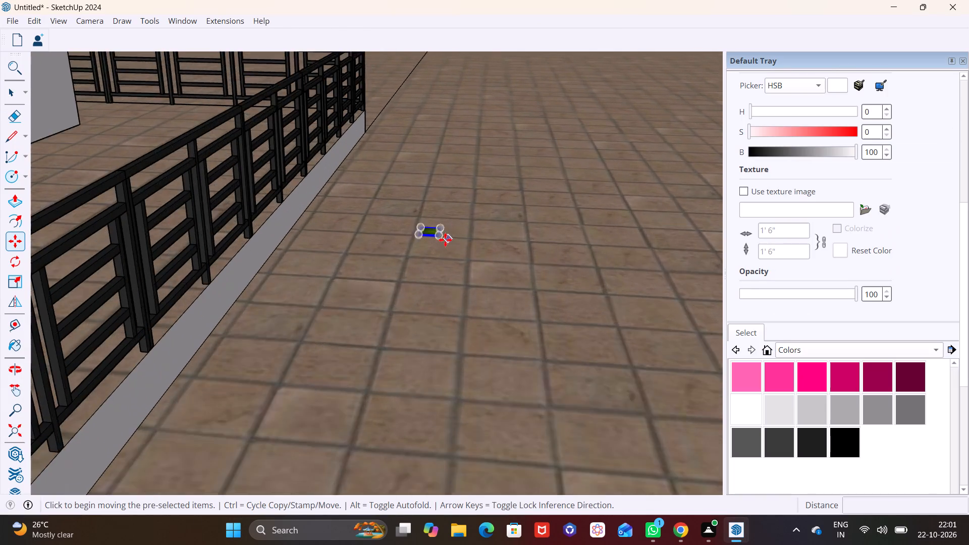
scroll(445, 240, up, 6)
middle_drag(427, 254, 443, 409)
scroll(439, 348, up, 8)
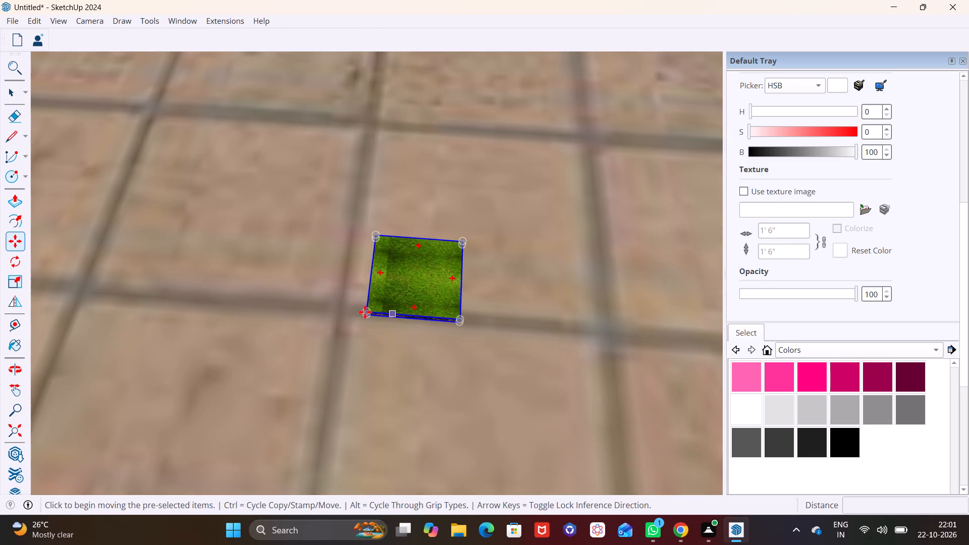
click(17, 279)
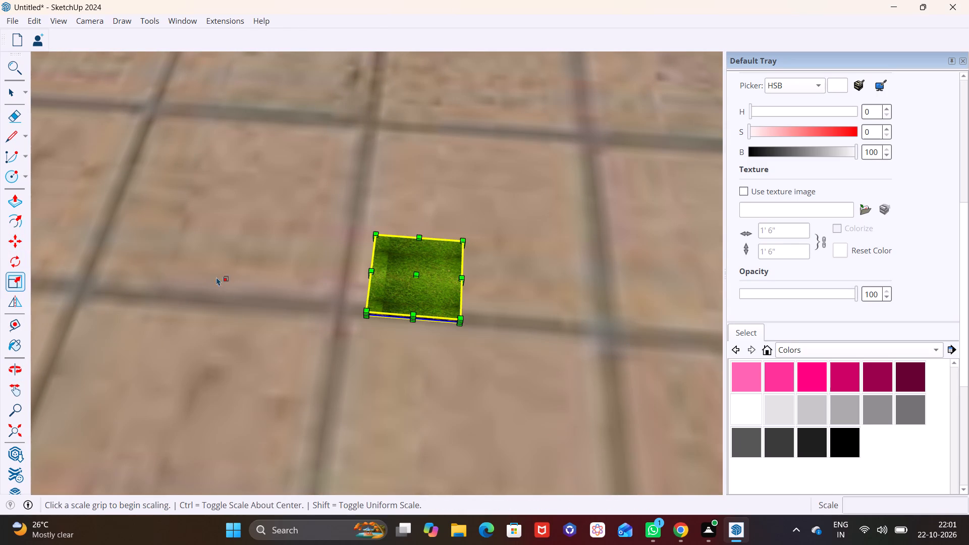
click(462, 278)
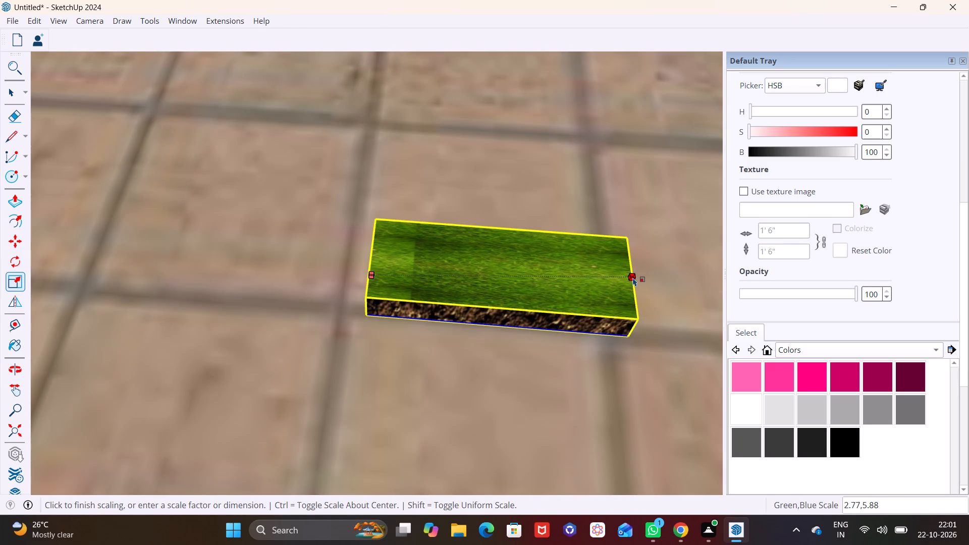
click(633, 278)
Lengthen the grass slab along the green axis by stretching its end opposite the one already extended.
scroll(482, 316, down, 6)
middle_drag(475, 313, 577, 321)
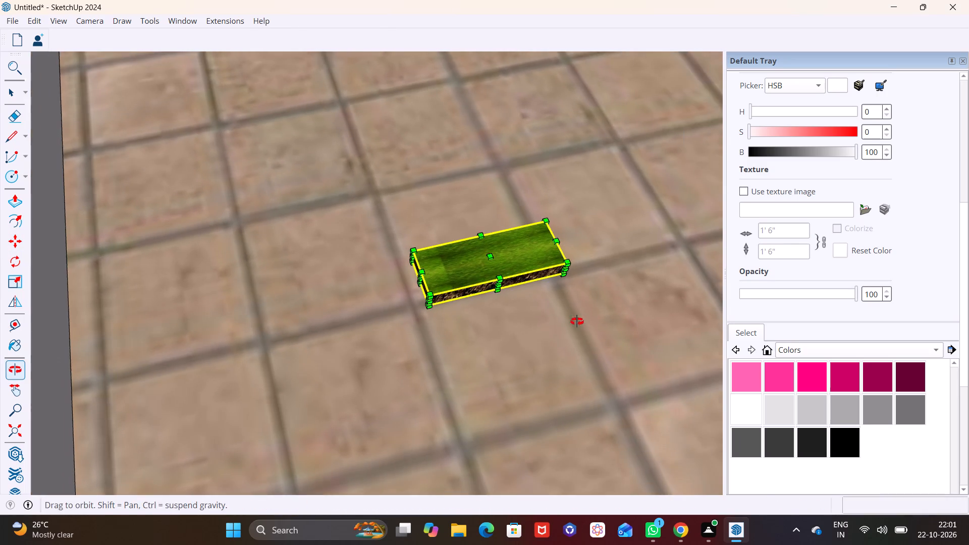
middle_drag(577, 321, 577, 321)
scroll(467, 295, up, 6)
click(382, 264)
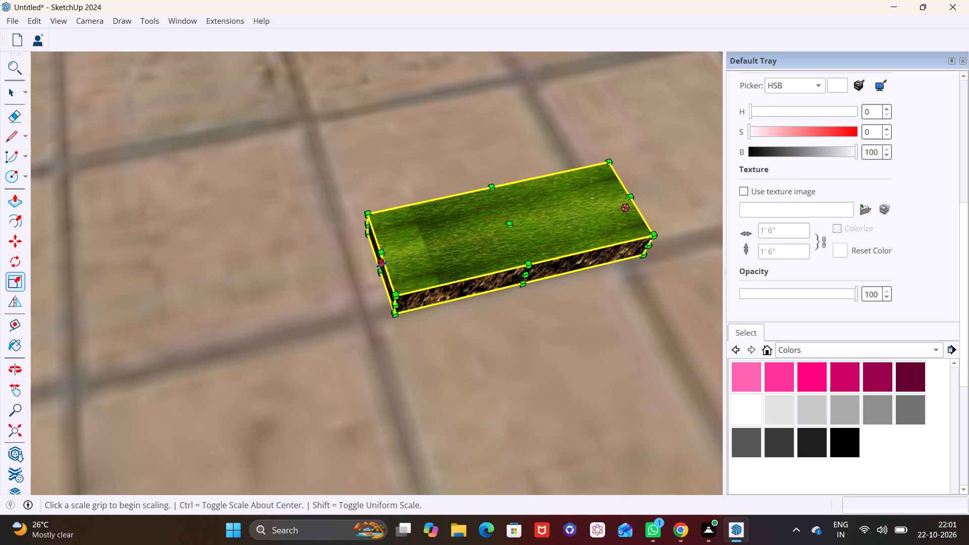
click(55, 288)
Widen the grass slab along the red axis from a narrow strip into a broad rectangle of lawn.
middle_drag(311, 292, 62, 414)
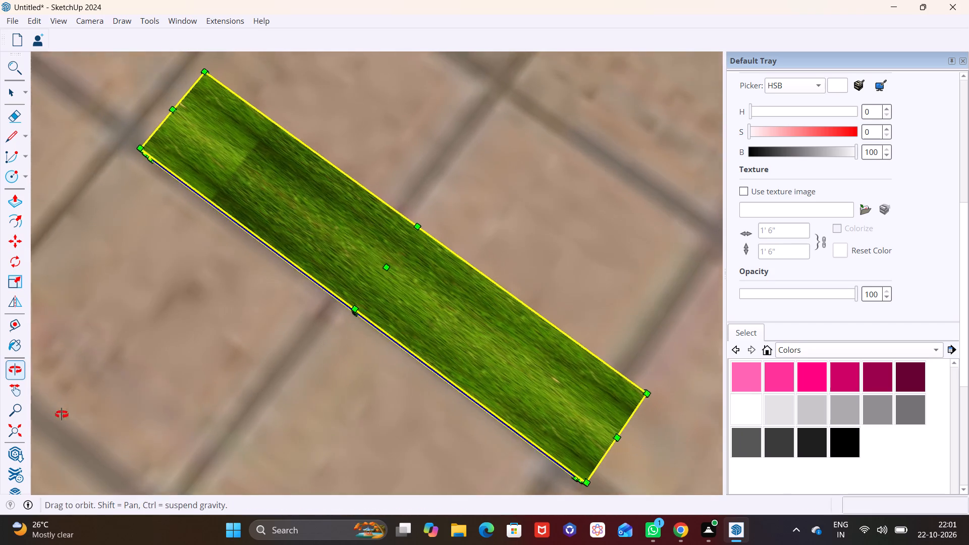
middle_drag(62, 414, 59, 411)
middle_drag(432, 223, 179, 235)
scroll(555, 279, up, 4)
middle_drag(492, 293, 322, 195)
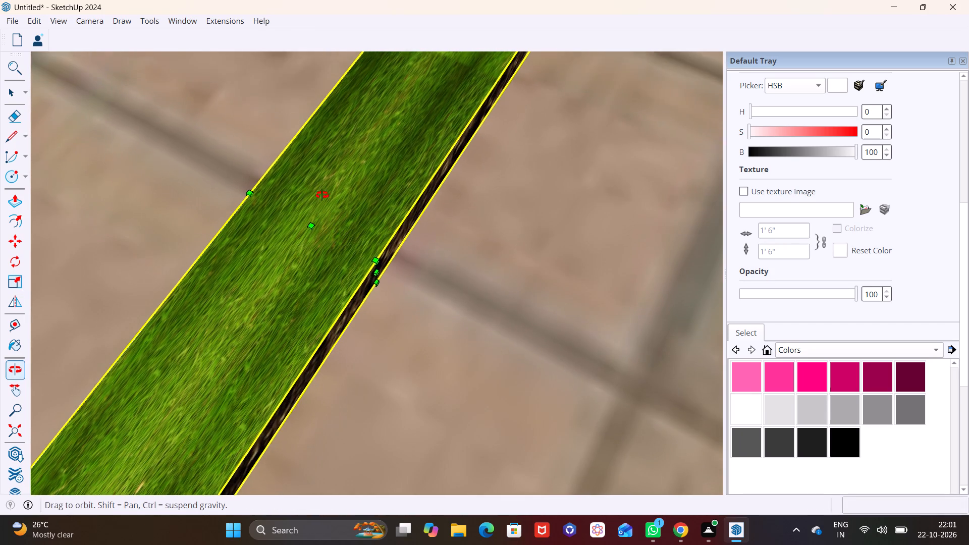
middle_drag(322, 195, 322, 194)
drag(379, 276, 384, 276)
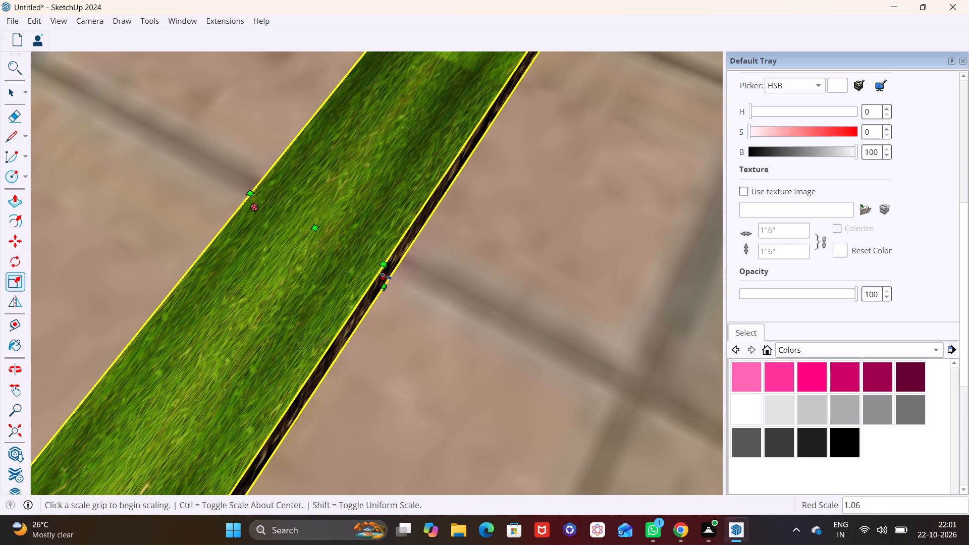
drag(387, 276, 722, 366)
click(722, 366)
scroll(486, 333, down, 8)
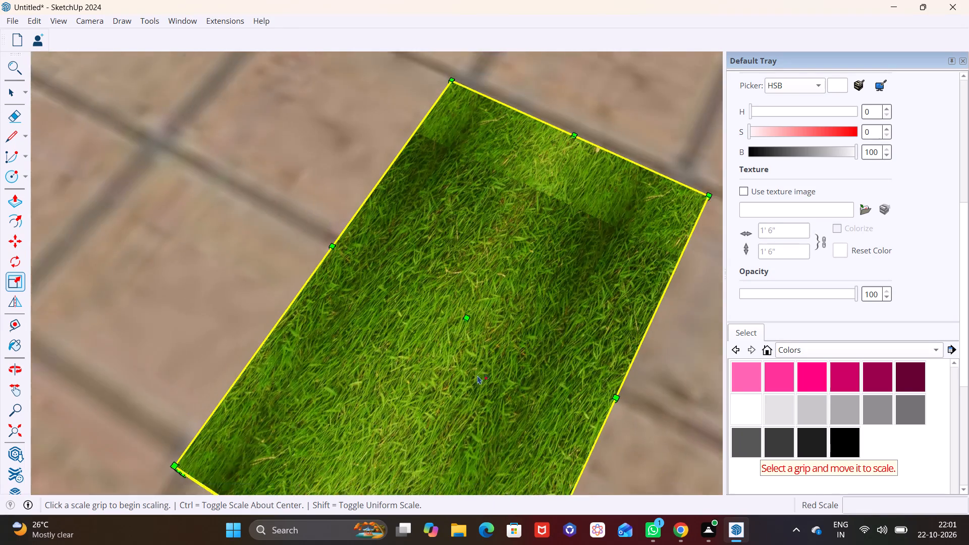
Stretch the grass slab's near end along the green axis to the kerb under the terrace railing, and deselect it.
middle_drag(470, 378, 740, 370)
scroll(470, 378, down, 1)
middle_drag(376, 333, 553, 290)
middle_drag(400, 275, 483, 379)
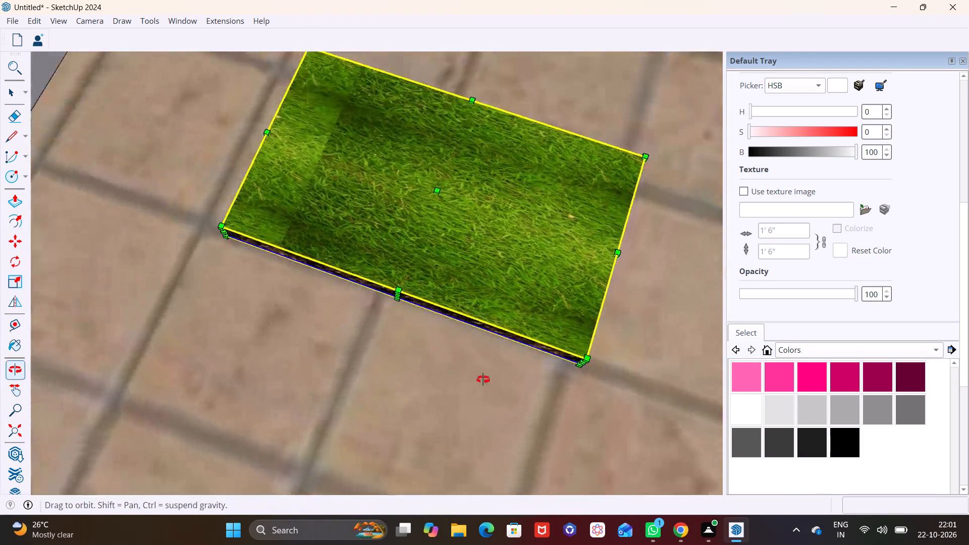
middle_drag(483, 379, 582, 358)
middle_drag(234, 209, 427, 229)
middle_drag(497, 238, 251, 302)
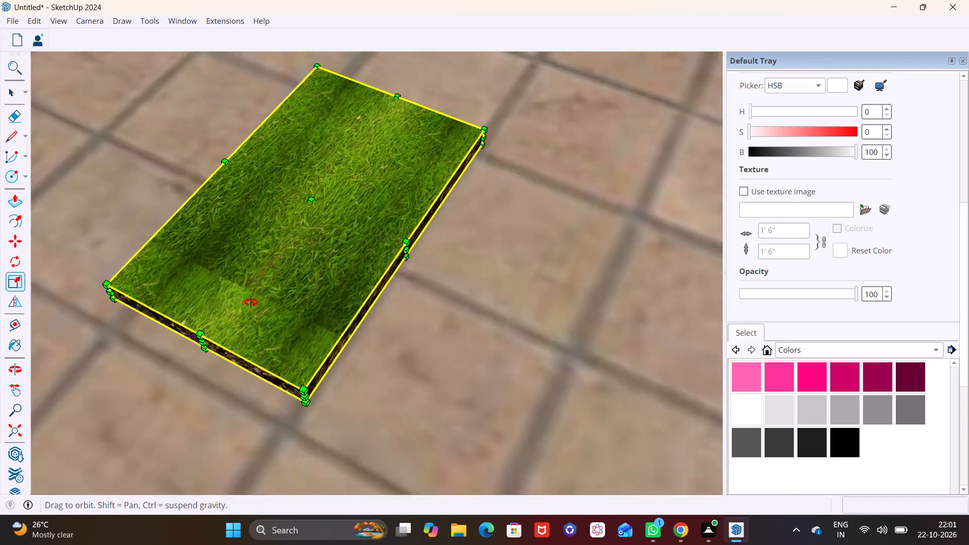
middle_drag(251, 302, 210, 289)
middle_drag(300, 219, 134, 295)
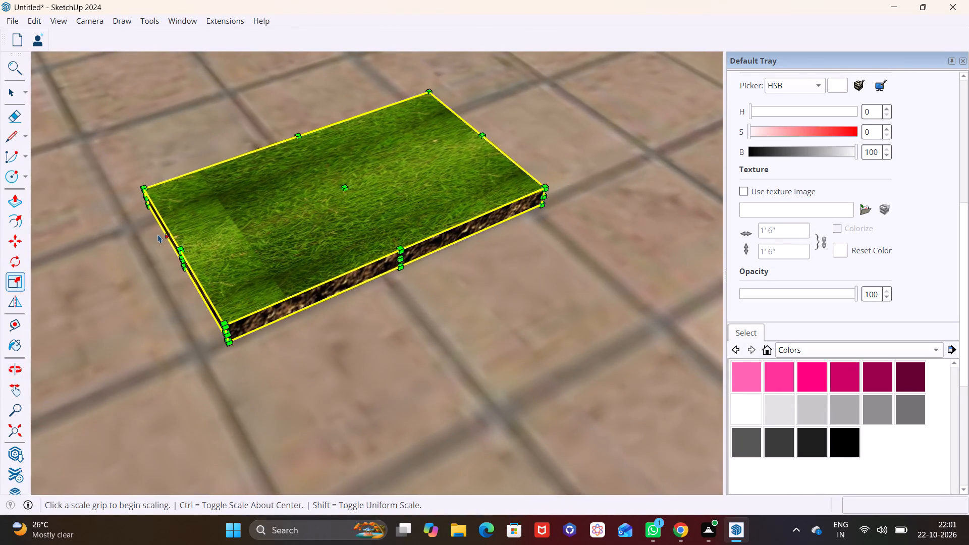
scroll(158, 234, down, 5)
shift+middle_drag(174, 240, 375, 192)
middle_drag(364, 212, 256, 248)
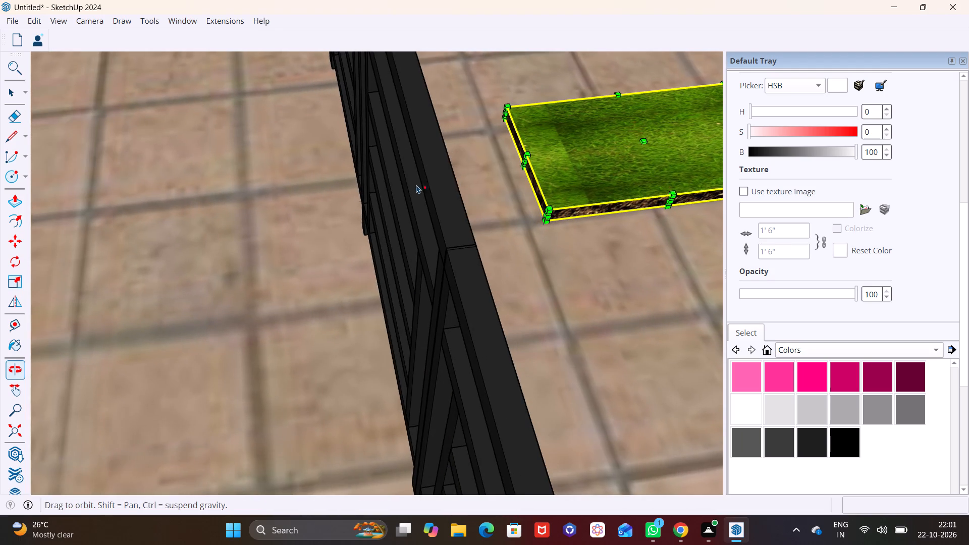
shift+middle_drag(502, 156, 359, 194)
scroll(386, 198, up, 5)
middle_drag(386, 204, 455, 169)
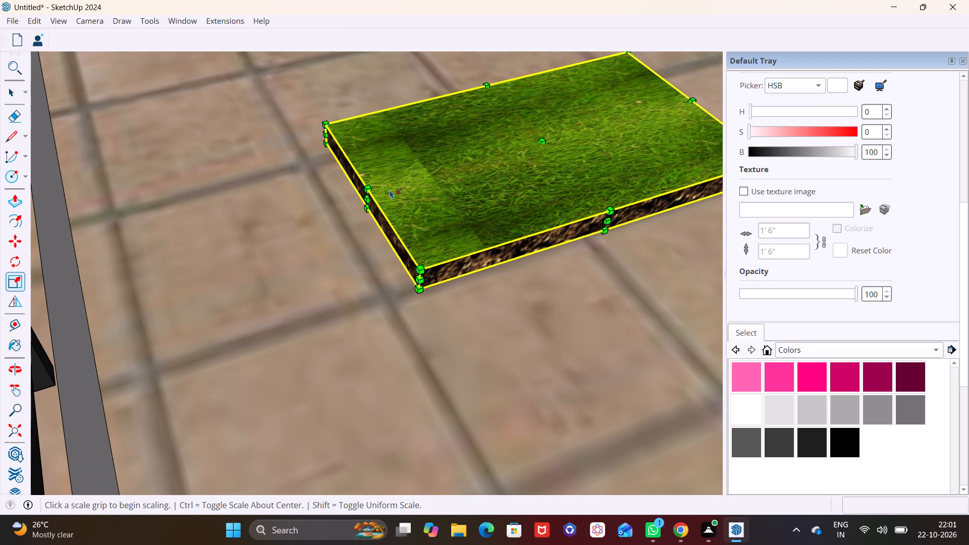
drag(371, 199, 57, 261)
click(57, 261)
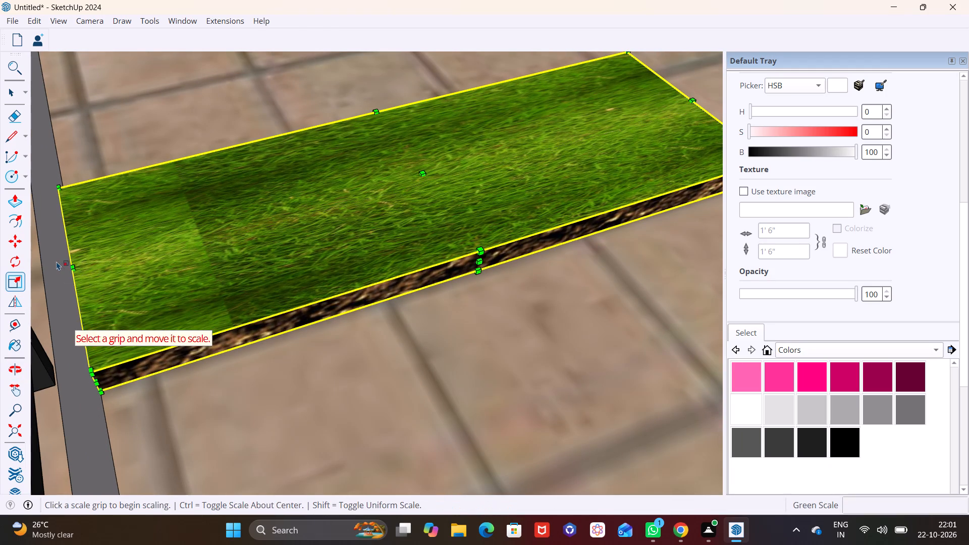
click(346, 342)
key(space)
scroll(374, 315, down, 2)
middle_drag(371, 322, 352, 358)
scroll(352, 358, down, 9)
scroll(474, 326, down, 3)
click(467, 339)
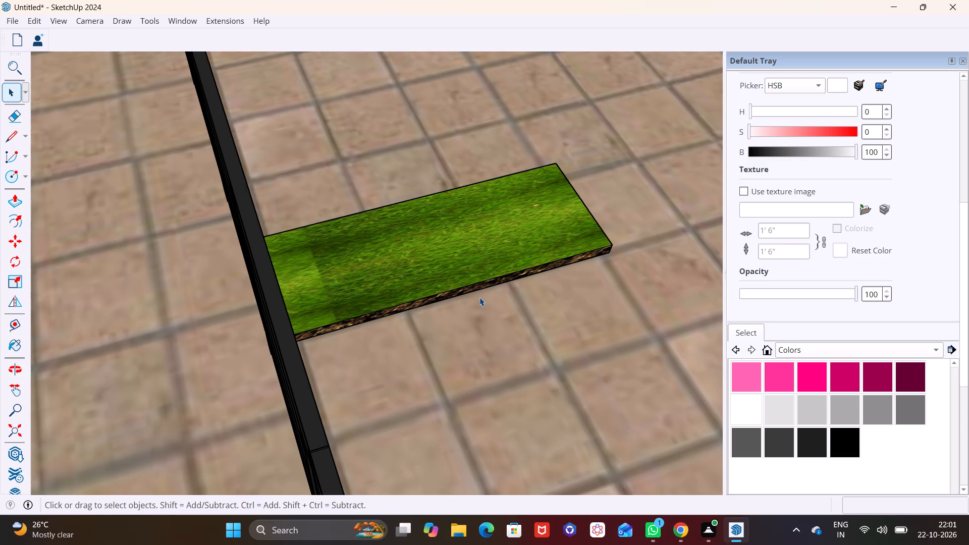
Inspect the whole house from outside, checking the front facade, the railed terraces and the paved ground around them.
scroll(395, 321, down, 20)
scroll(395, 321, down, 6)
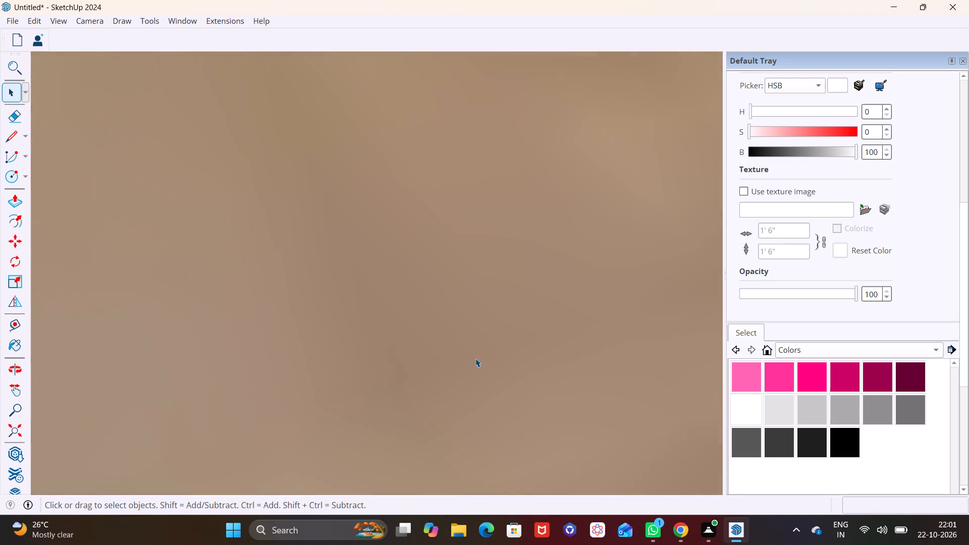
scroll(475, 358, down, 20)
scroll(475, 358, down, 20)
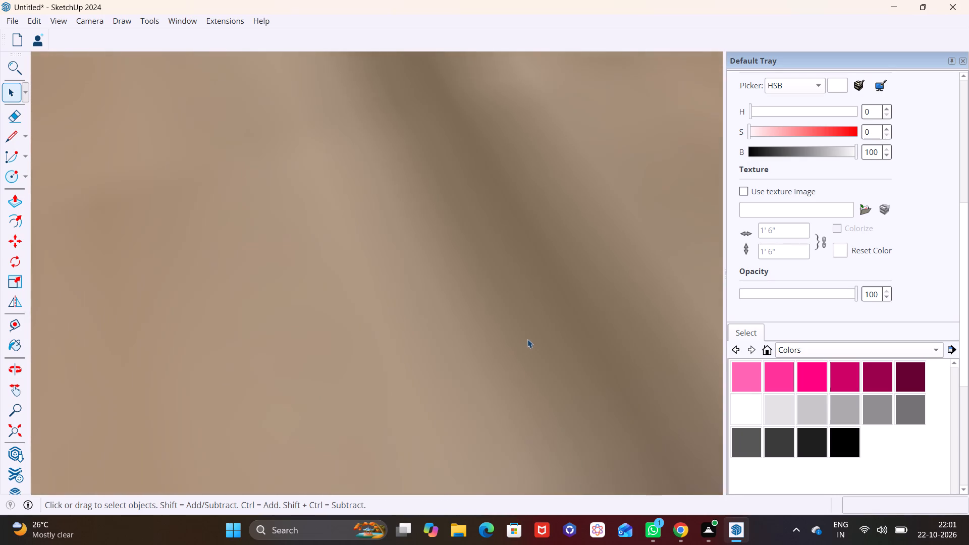
scroll(527, 339, down, 20)
scroll(527, 339, down, 19)
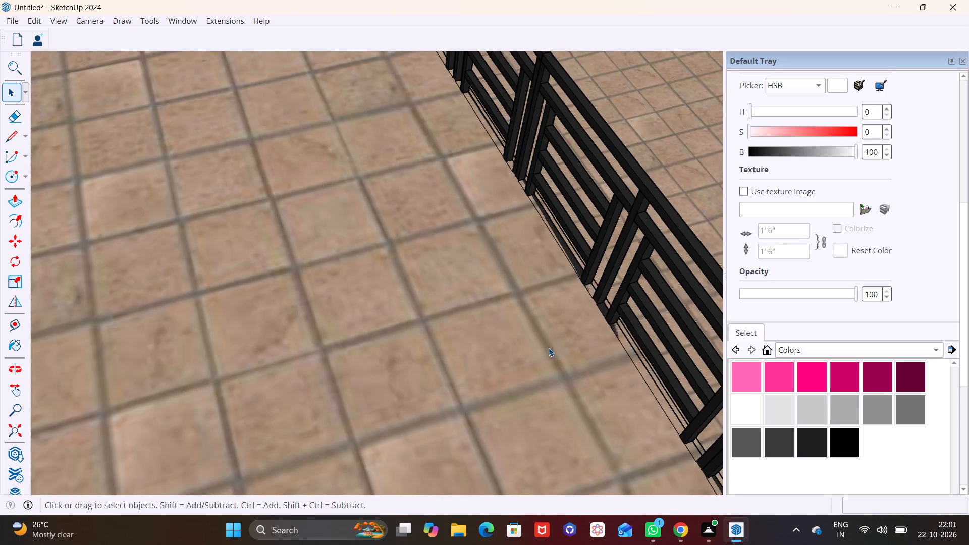
scroll(549, 348, down, 20)
scroll(549, 348, down, 9)
scroll(491, 294, down, 4)
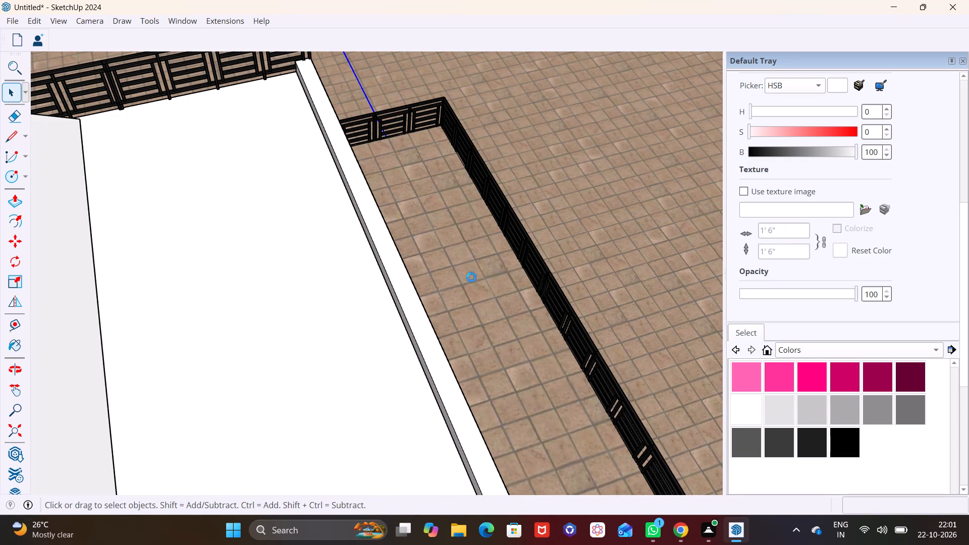
scroll(471, 277, down, 19)
middle_drag(520, 344, 445, 191)
scroll(394, 263, down, 8)
middle_drag(367, 294, 305, 177)
middle_drag(381, 265, 351, 261)
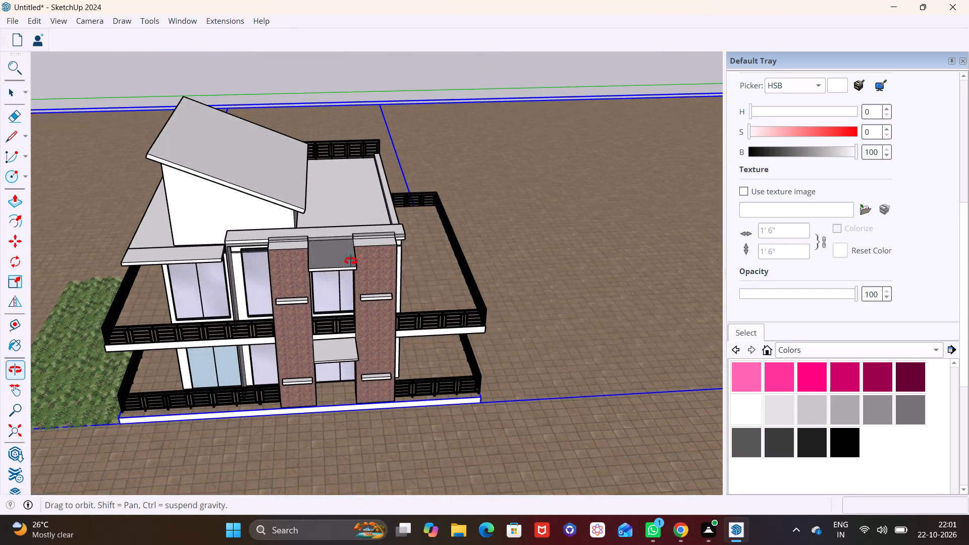
middle_drag(351, 261, 283, 228)
middle_drag(325, 281, 483, 264)
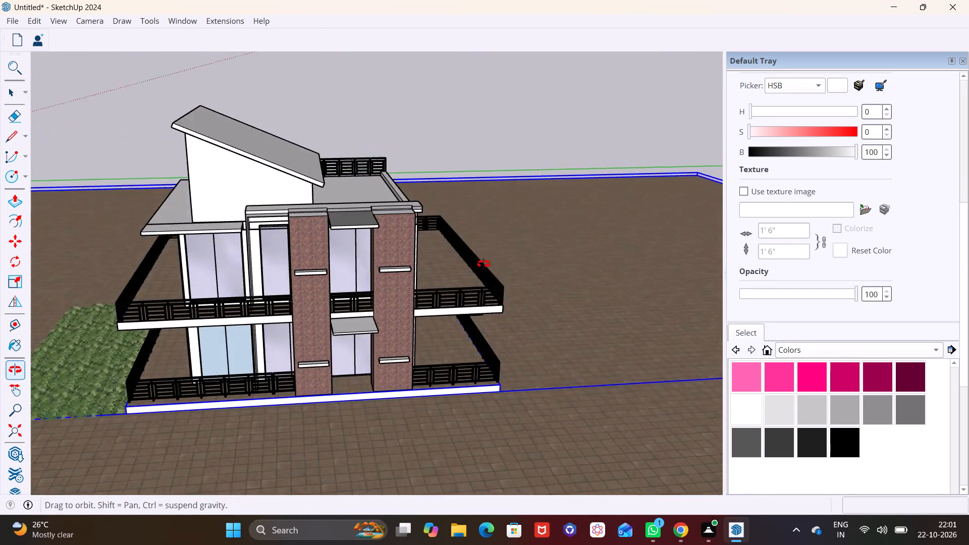
middle_drag(483, 264, 499, 260)
scroll(470, 328, up, 2)
middle_drag(483, 336, 458, 343)
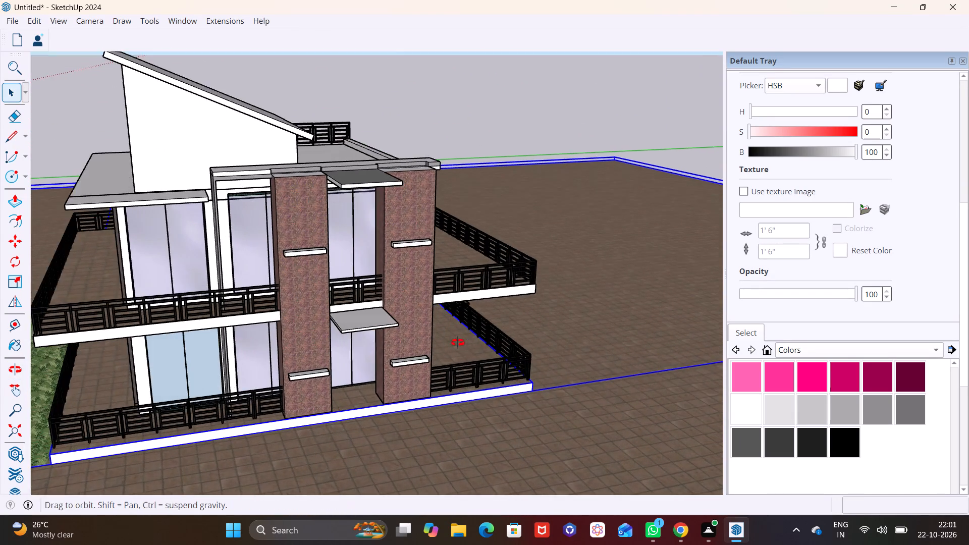
middle_drag(458, 343, 408, 351)
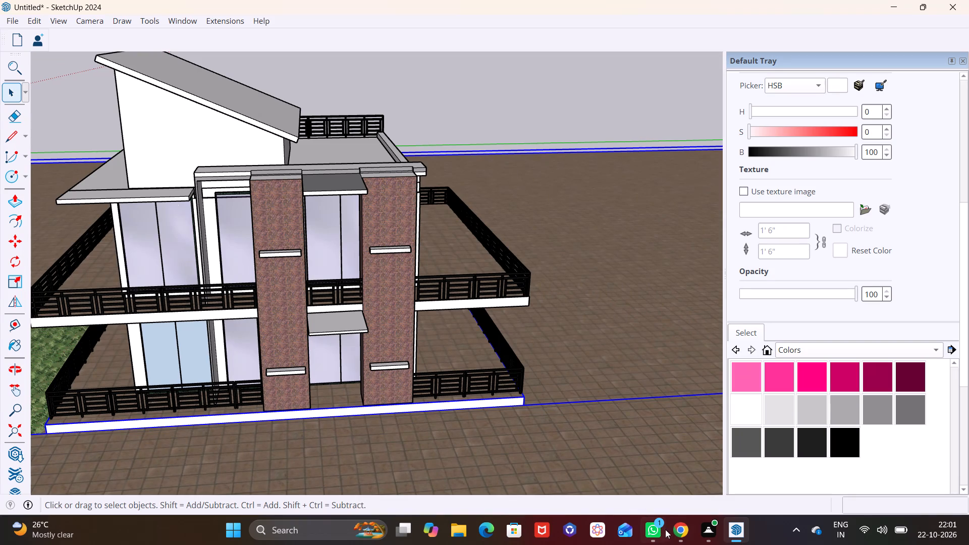
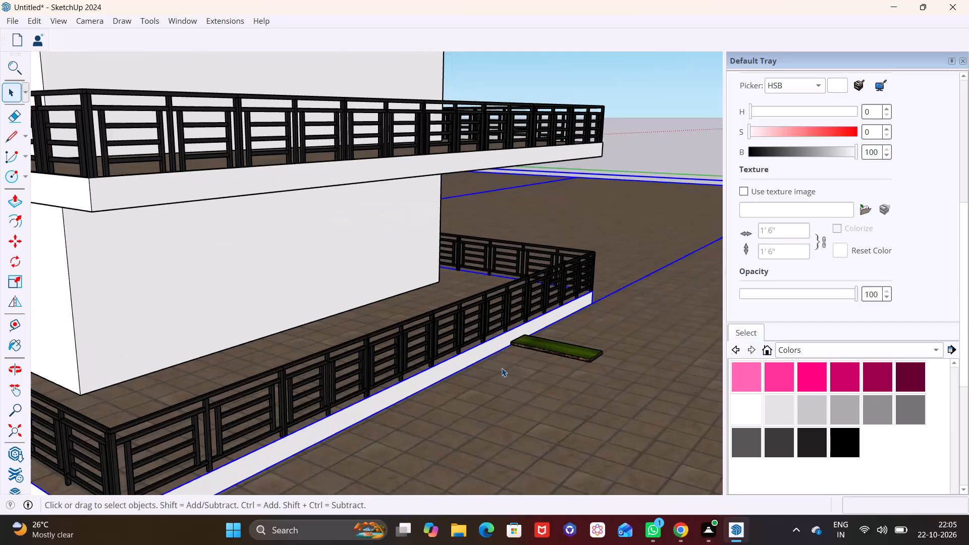
Select the grass slab beside the terrace railing and stretch its long side along the red axis by a factor of 4.12.
middle_drag(501, 362, 454, 231)
middle_drag(537, 336, 550, 440)
scroll(540, 414, down, 1)
scroll(345, 75, up, 3)
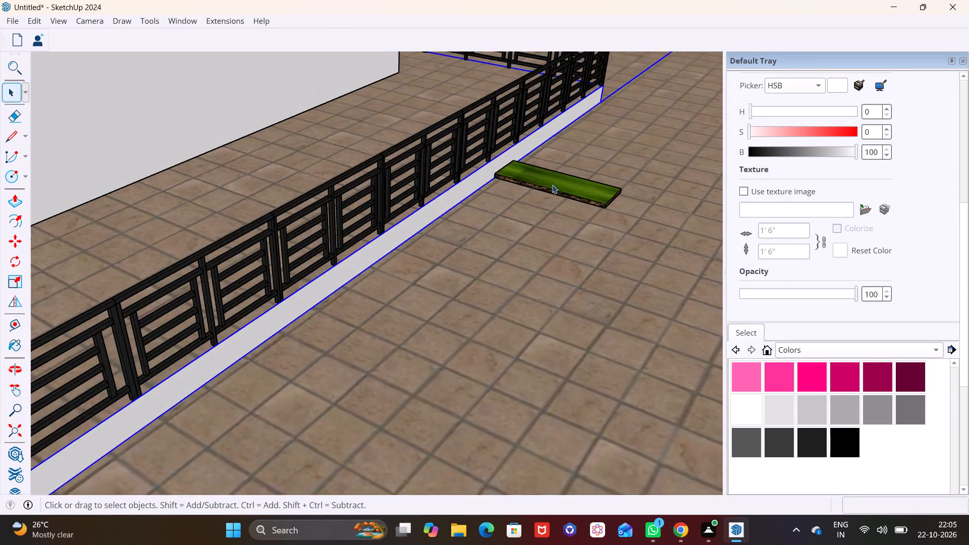
scroll(552, 185, up, 5)
middle_drag(532, 198, 511, 298)
click(576, 187)
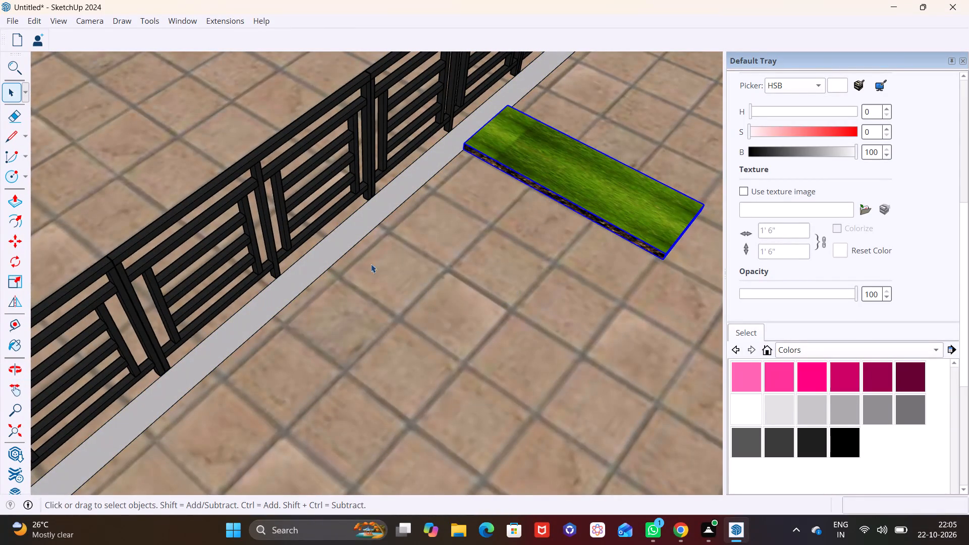
click(6, 283)
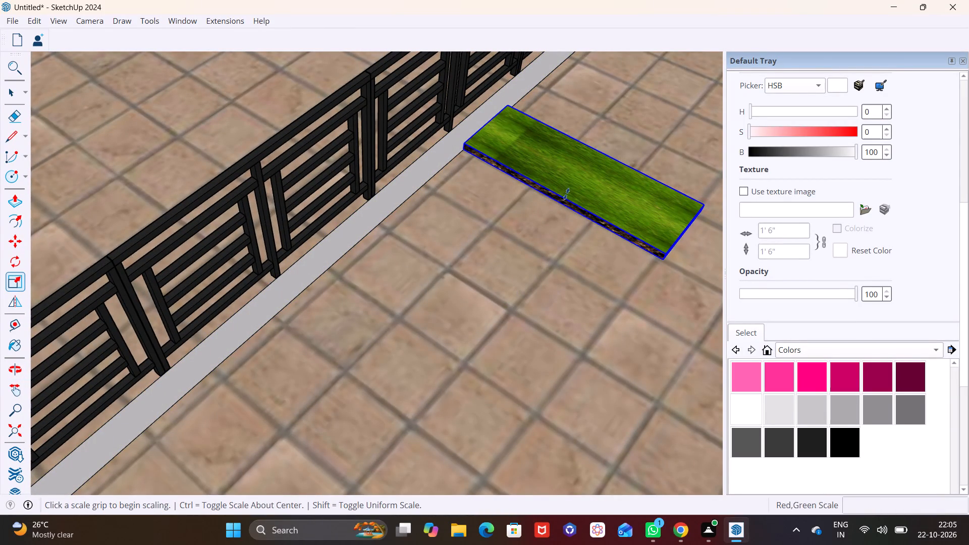
middle_drag(567, 194, 560, 119)
scroll(548, 218, up, 5)
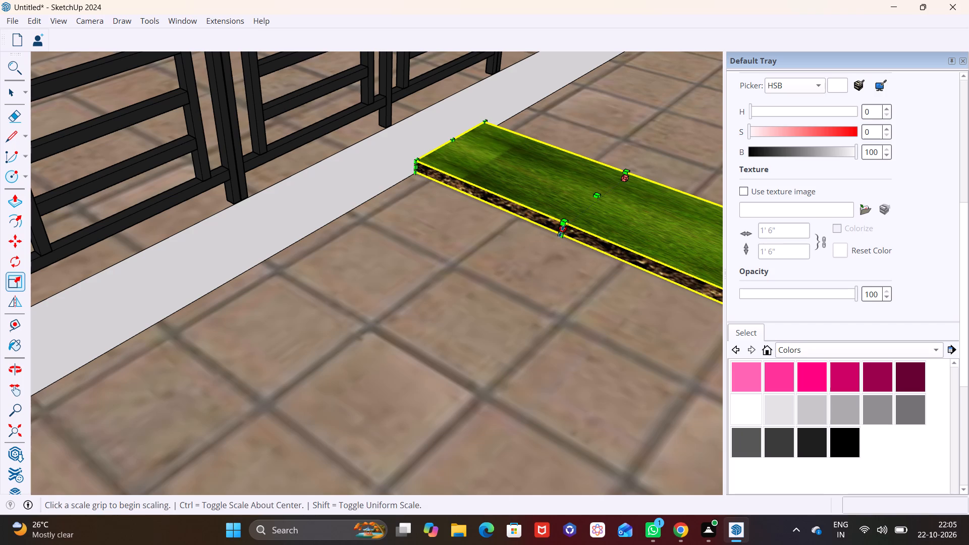
click(561, 231)
click(157, 411)
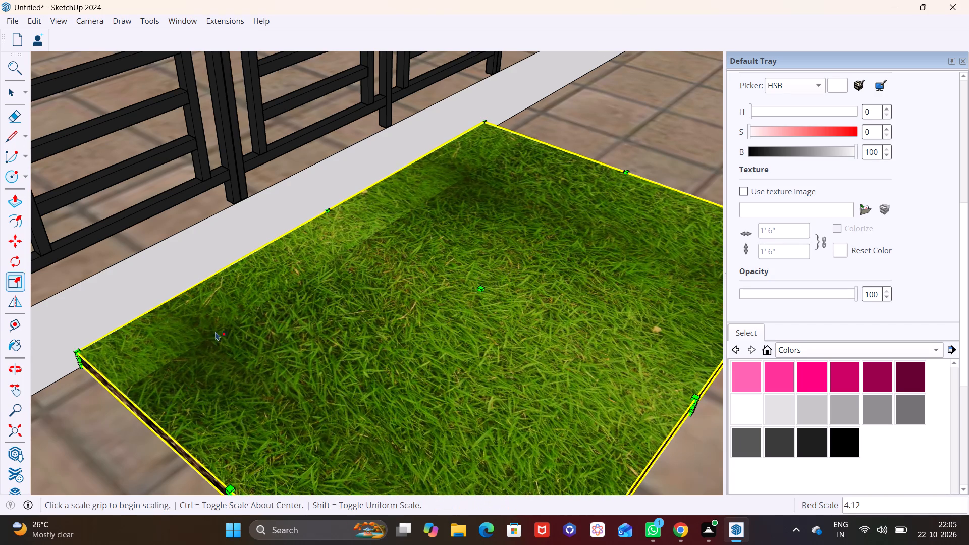
Stretch the opposite side of the grass slab along the red axis by a factor of 1.50.
scroll(216, 332, down, 9)
scroll(419, 311, up, 1)
middle_drag(419, 311, 85, 386)
scroll(288, 334, up, 5)
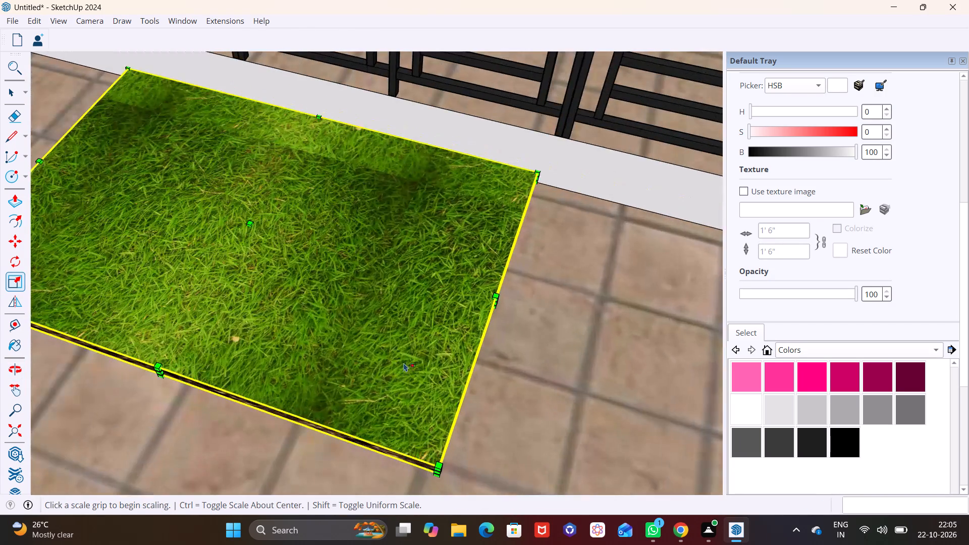
scroll(404, 363, down, 3)
shift+middle_drag(406, 360, 194, 262)
scroll(240, 256, up, 6)
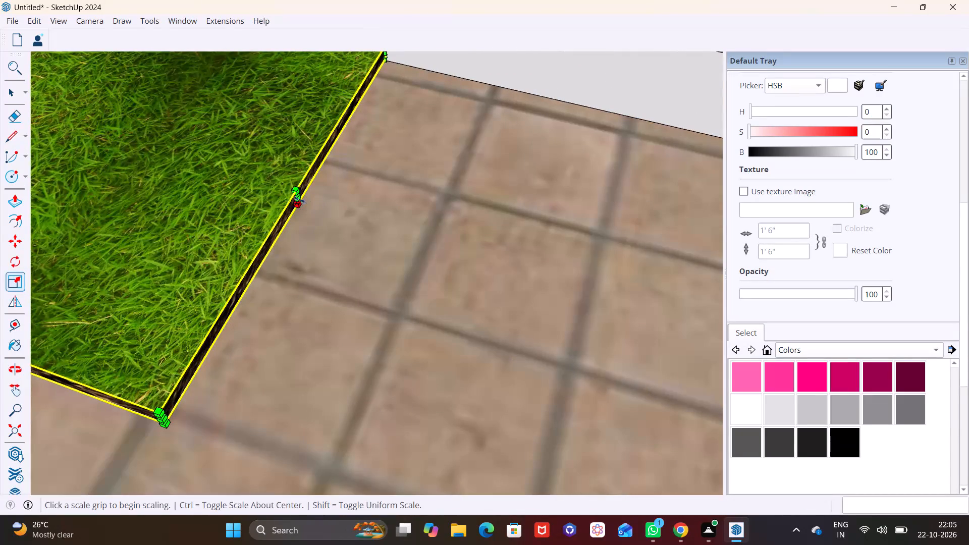
click(296, 201)
click(678, 302)
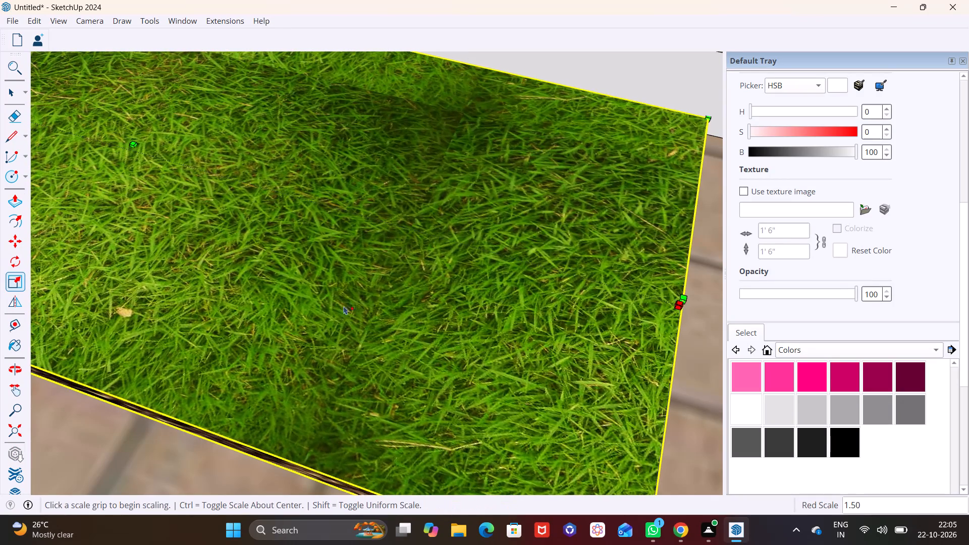
Stretch that same side of the grass along the red axis by about 1.64, to the terrace kerb's corner.
scroll(339, 307, down, 13)
scroll(328, 337, up, 2)
scroll(329, 336, down, 20)
scroll(329, 336, down, 1)
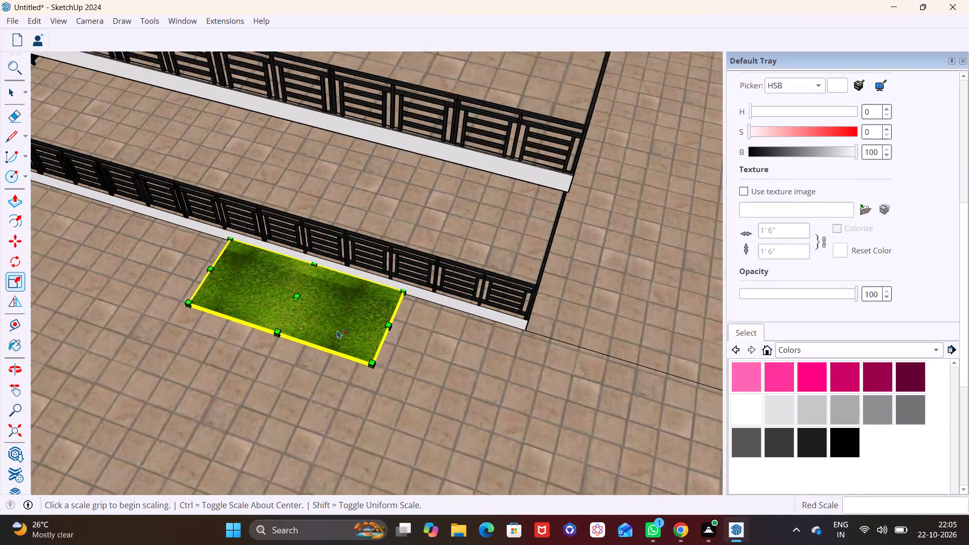
shift+middle_drag(354, 331, 264, 282)
scroll(295, 282, up, 17)
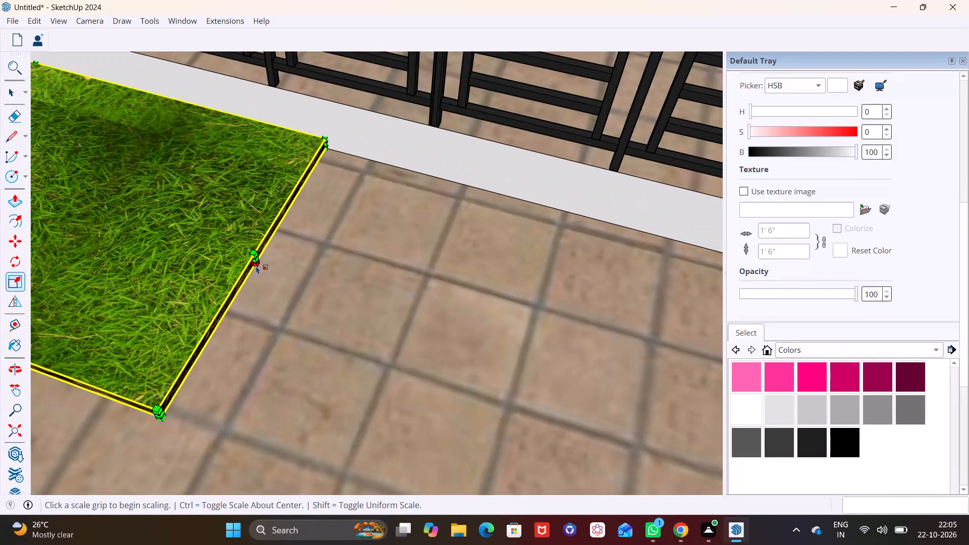
click(255, 262)
scroll(531, 331, down, 2)
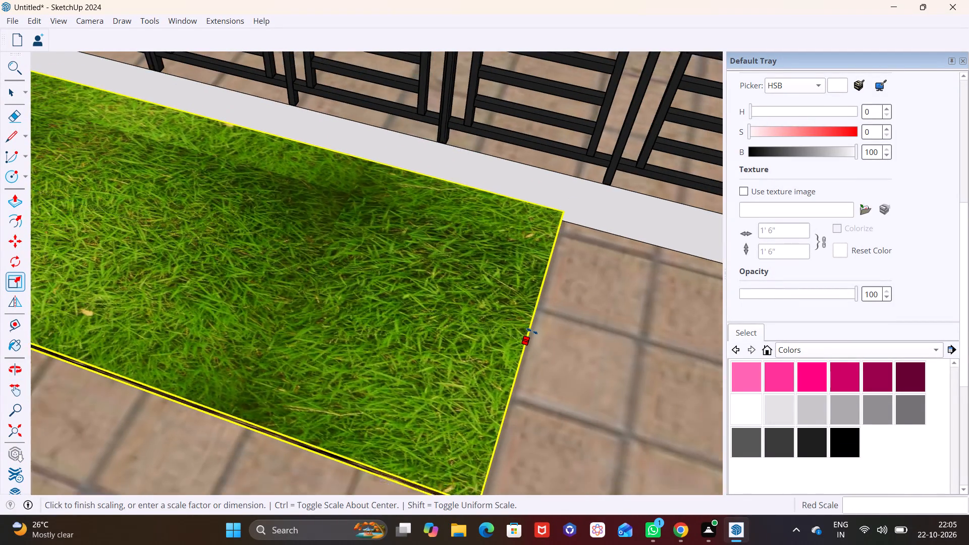
scroll(532, 331, down, 5)
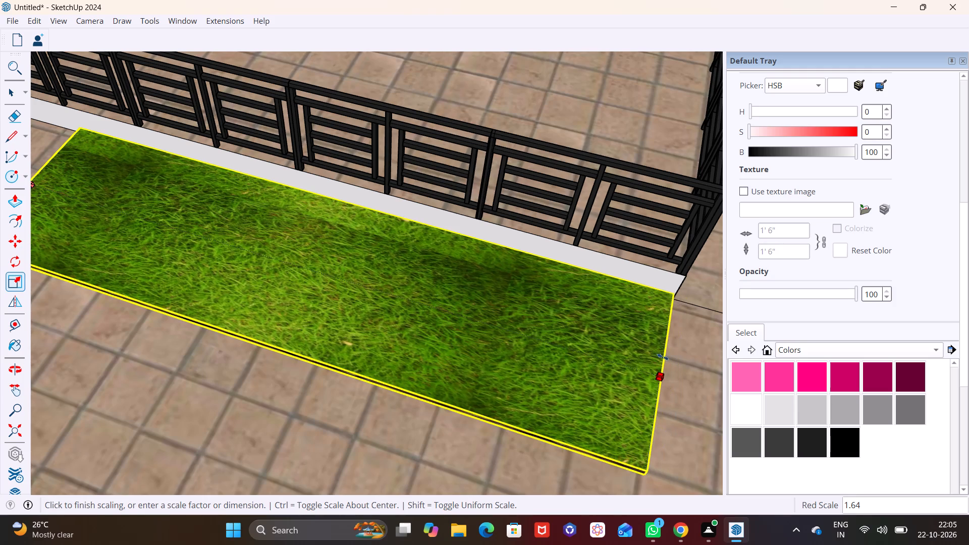
click(663, 357)
Extend the other end of the grass strip along the red axis, following the kerb towards the front of the house.
scroll(311, 333, down, 9)
middle_drag(255, 363, 570, 300)
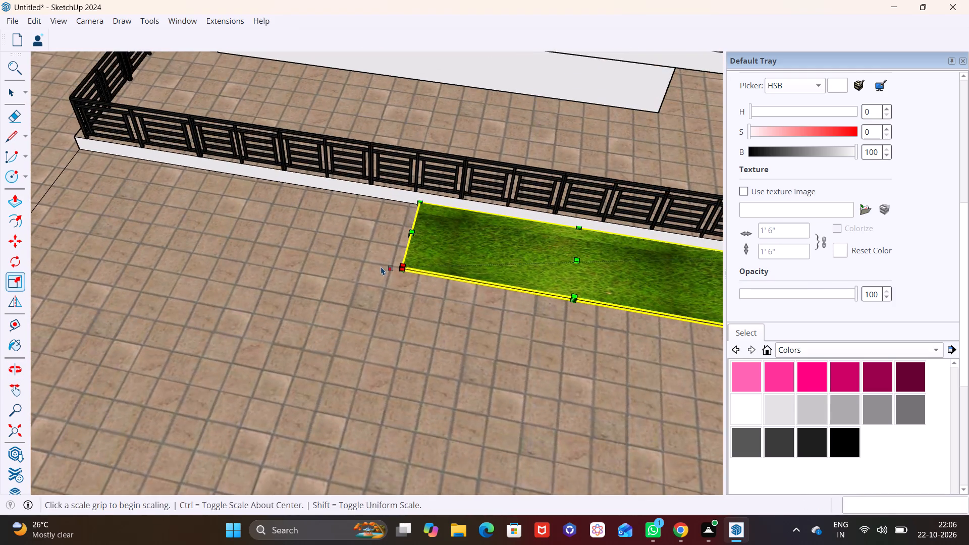
middle_drag(381, 266, 573, 248)
scroll(458, 191, up, 6)
middle_drag(343, 208, 512, 163)
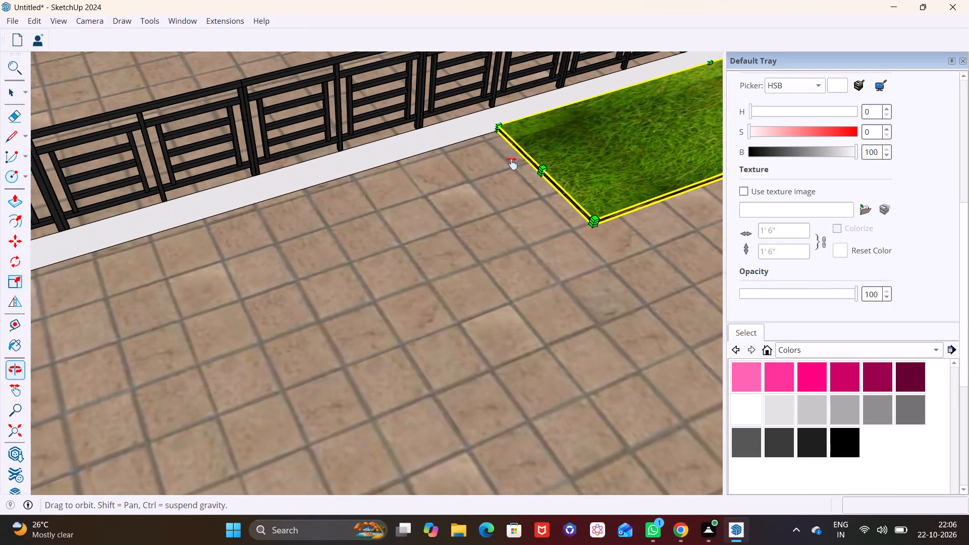
middle_drag(512, 163, 514, 163)
scroll(505, 179, up, 3)
click(555, 172)
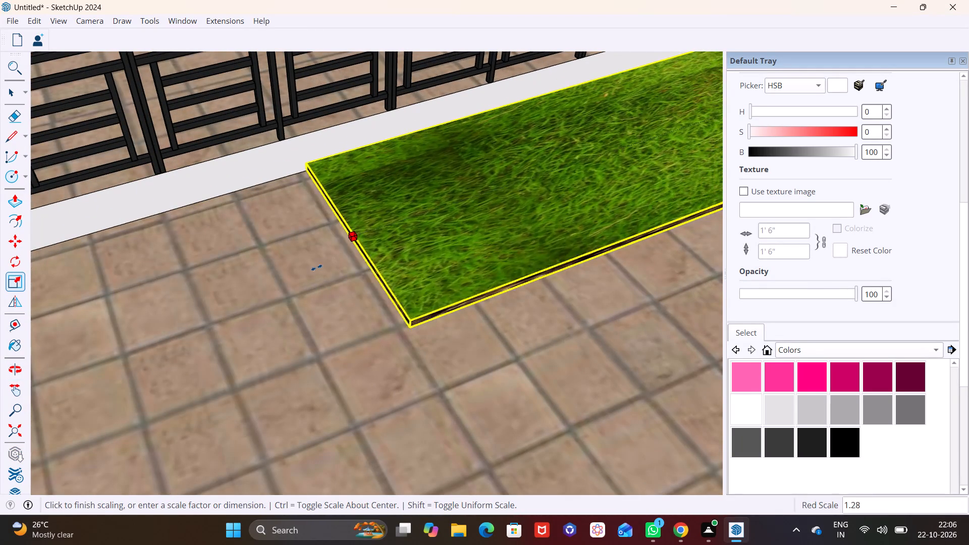
click(76, 349)
Scale the grass strip's front end on the red and blue axes by 1.24 and 19.00, lengthening and thickening it.
scroll(75, 349, down, 9)
shift+middle_drag(76, 346, 322, 303)
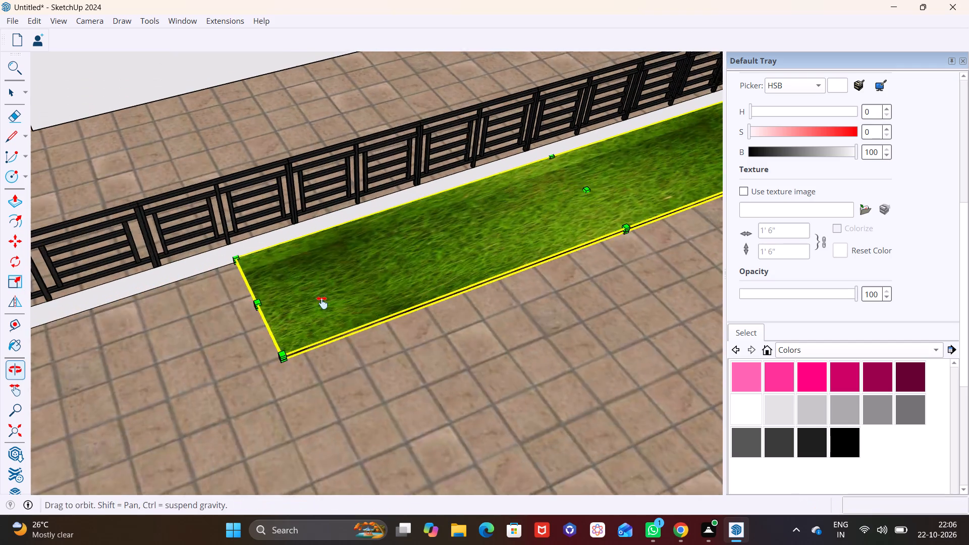
shift+middle_drag(322, 303, 338, 299)
scroll(301, 314, up, 7)
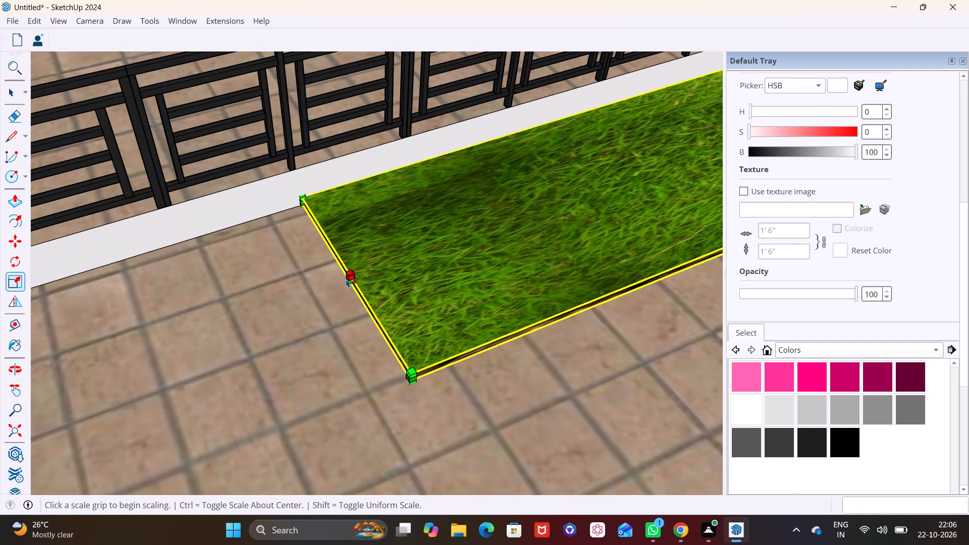
click(349, 286)
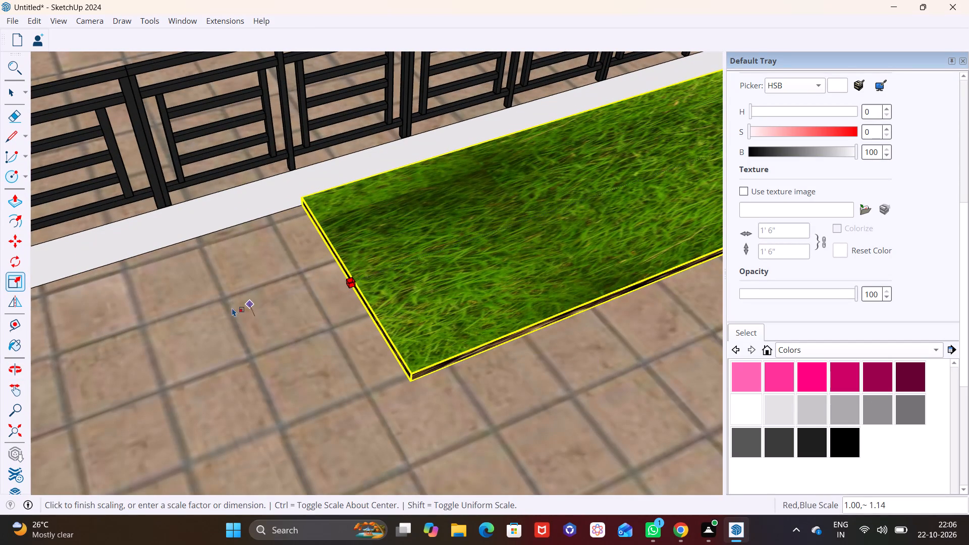
scroll(236, 308, down, 4)
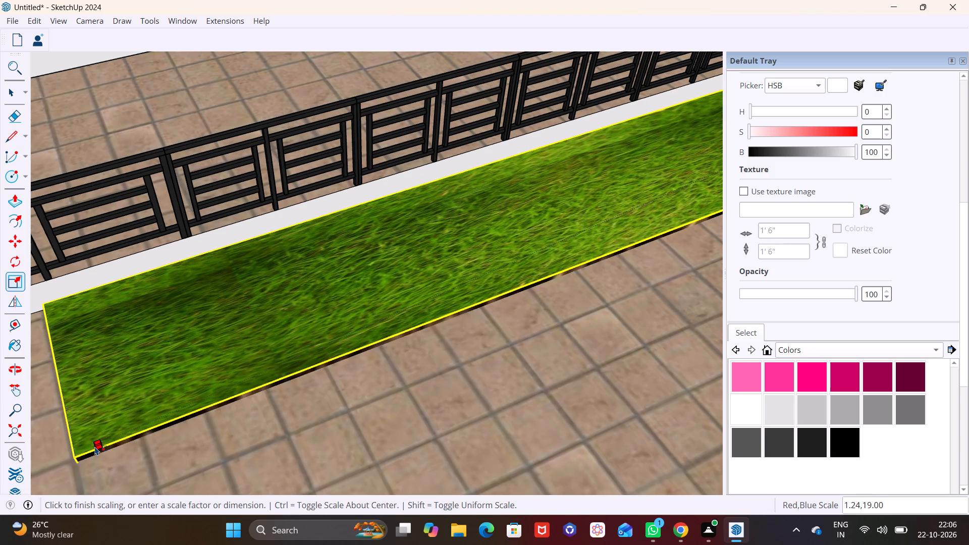
click(95, 447)
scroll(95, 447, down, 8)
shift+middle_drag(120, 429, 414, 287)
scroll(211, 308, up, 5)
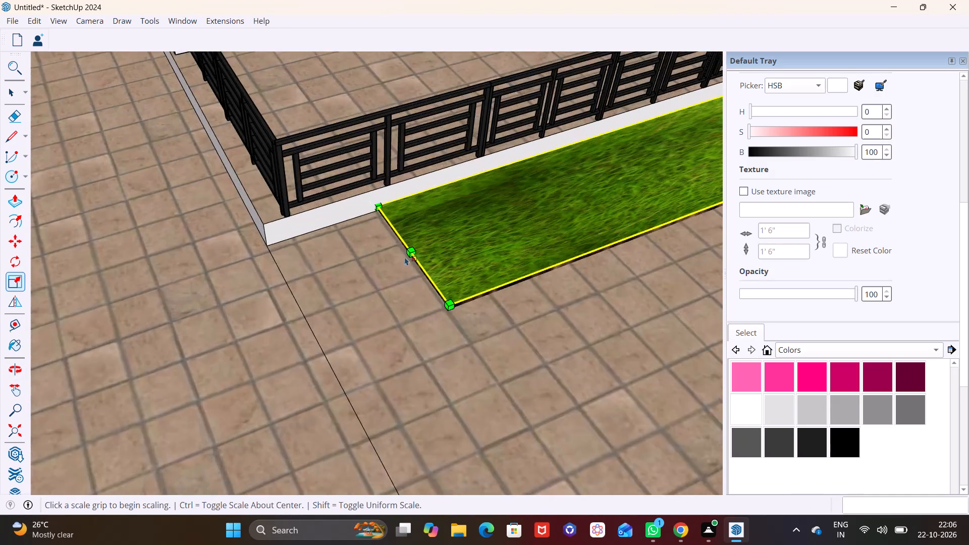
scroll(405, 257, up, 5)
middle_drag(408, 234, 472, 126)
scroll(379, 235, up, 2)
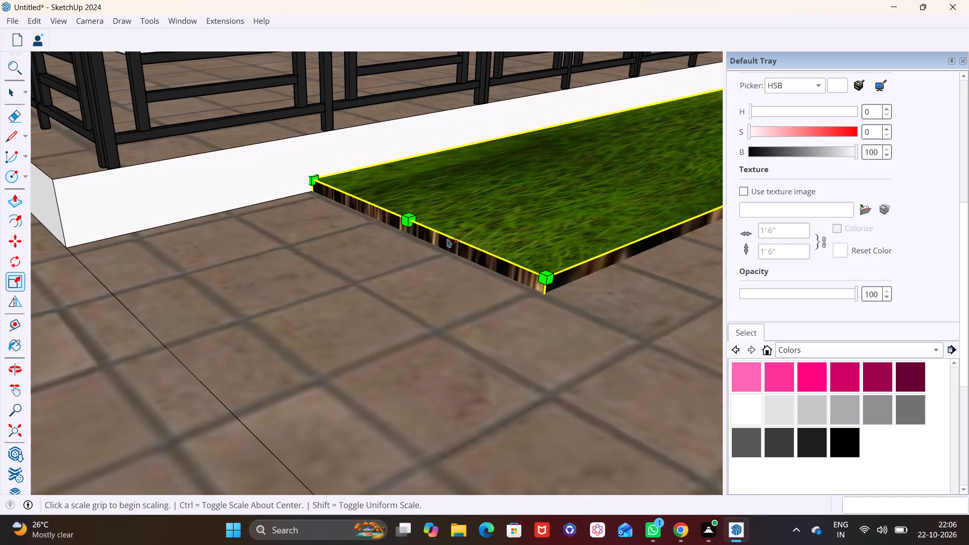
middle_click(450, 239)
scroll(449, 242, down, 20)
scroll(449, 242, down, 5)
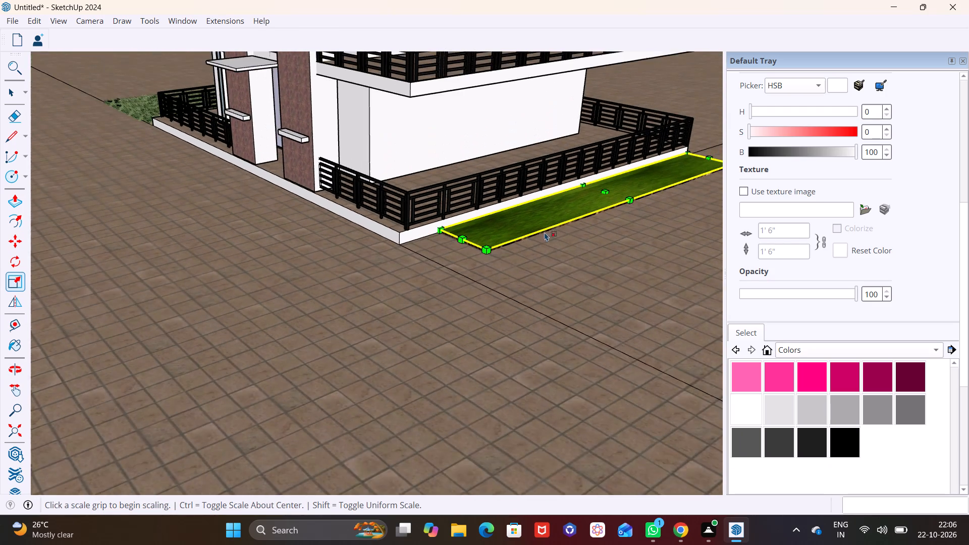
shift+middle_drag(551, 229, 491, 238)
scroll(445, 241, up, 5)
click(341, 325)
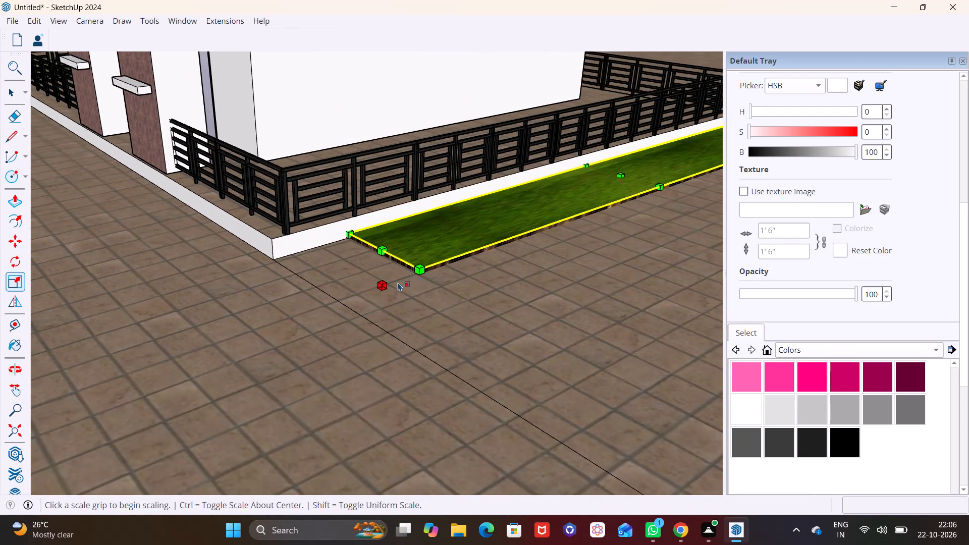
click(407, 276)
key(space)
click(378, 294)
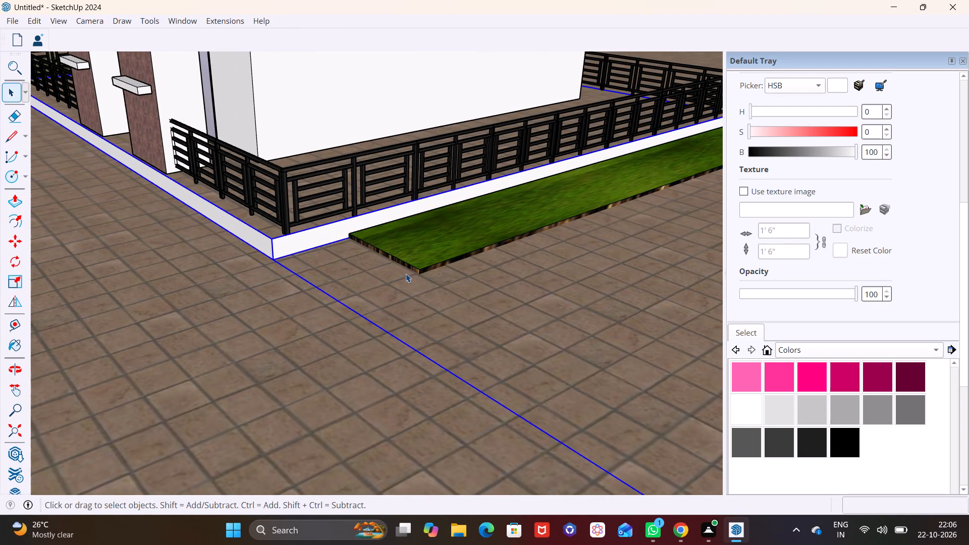
Reselect the grass strip and stretch its front end along the red axis by about 1.64, past the terrace corner.
scroll(406, 273, up, 5)
middle_drag(411, 258, 388, 316)
click(395, 276)
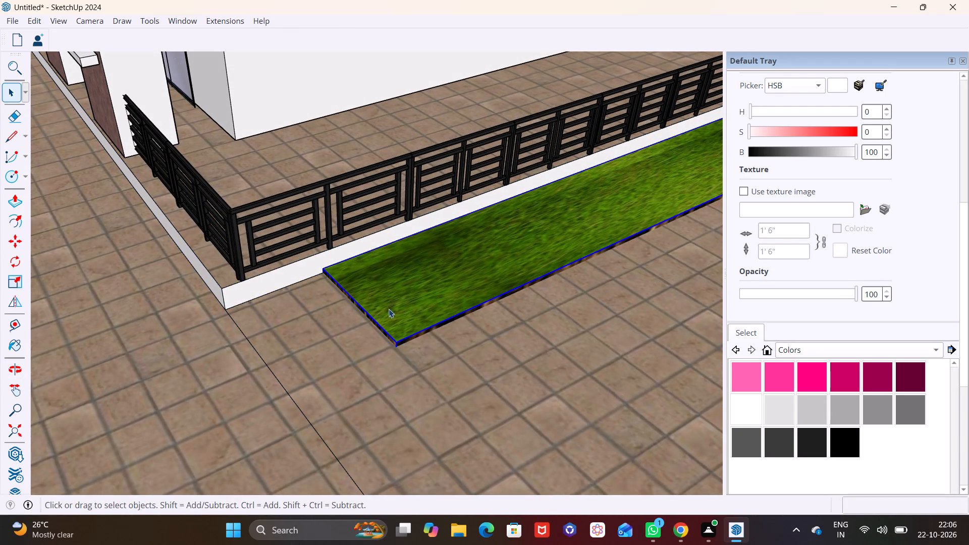
click(389, 309)
click(387, 329)
click(390, 322)
scroll(390, 317, down, 7)
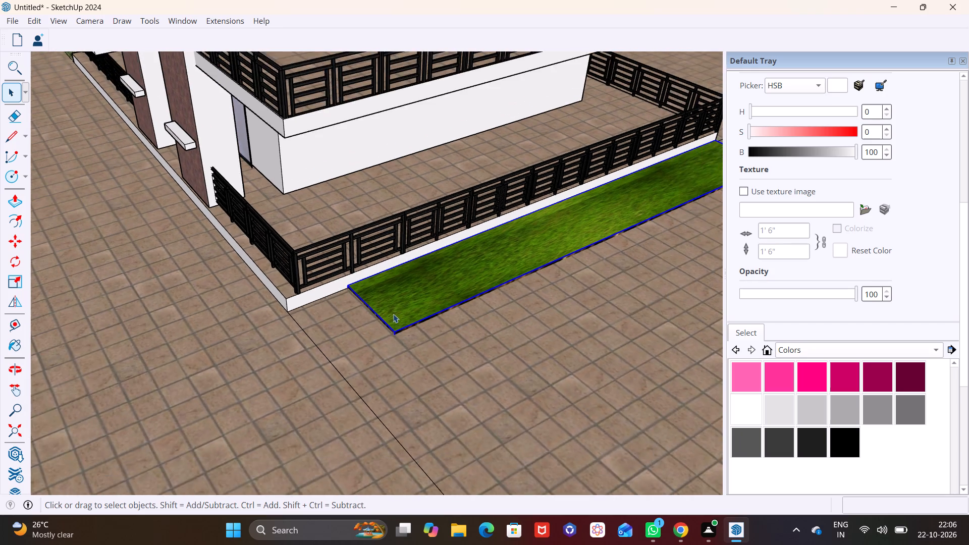
click(17, 284)
middle_drag(309, 327, 340, 287)
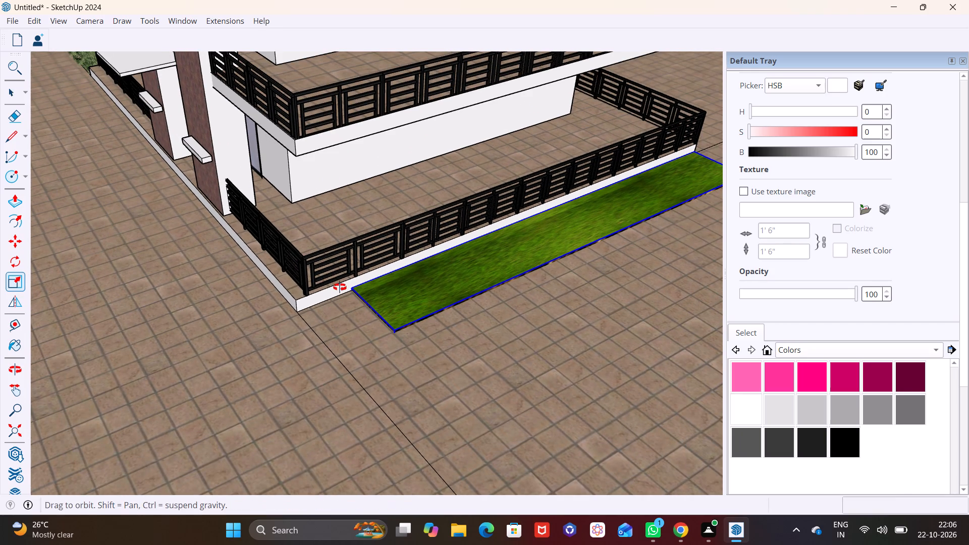
middle_drag(340, 287, 340, 287)
scroll(340, 287, down, 1)
click(376, 321)
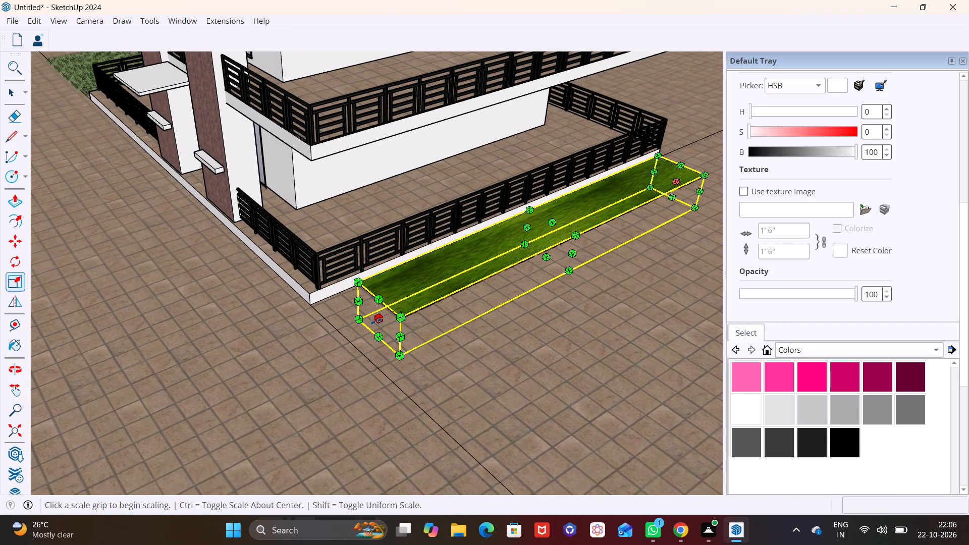
click(30, 440)
scroll(260, 370, down, 2)
click(75, 404)
key(space)
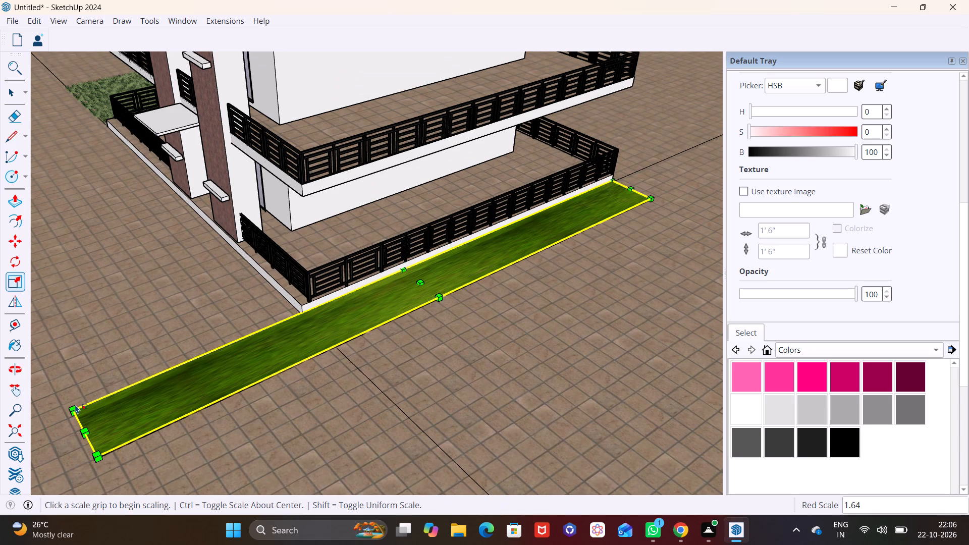
Widen the grass strip outward from the terrace kerb, scaling green and blue by about 5.11 and 0.94.
scroll(310, 379, down, 4)
middle_drag(328, 379, 308, 243)
shift+scroll(308, 242, down, 1)
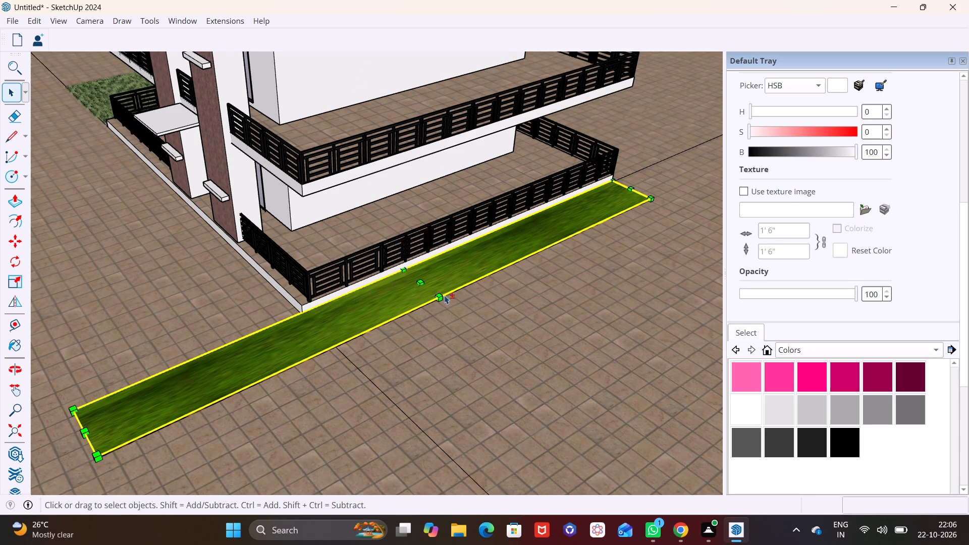
click(444, 295)
click(404, 295)
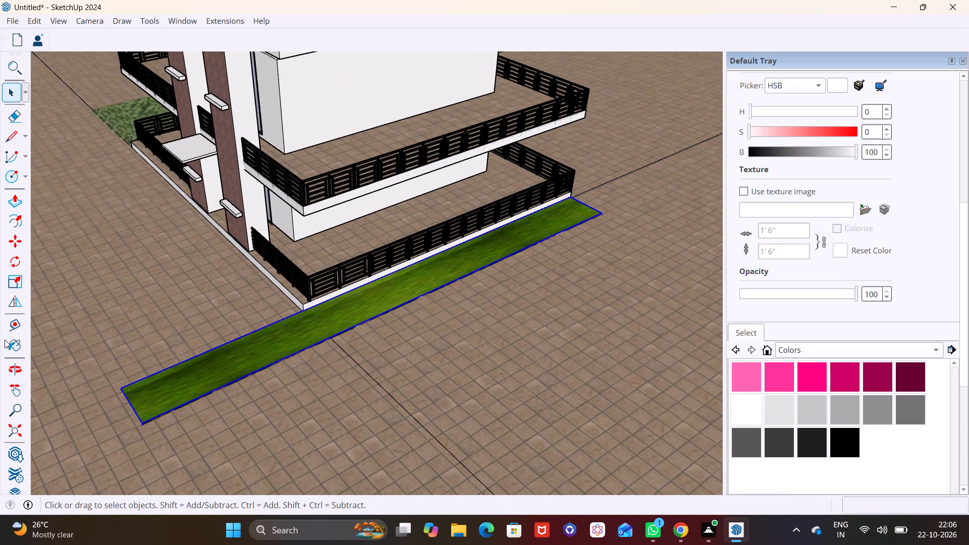
click(13, 277)
click(416, 299)
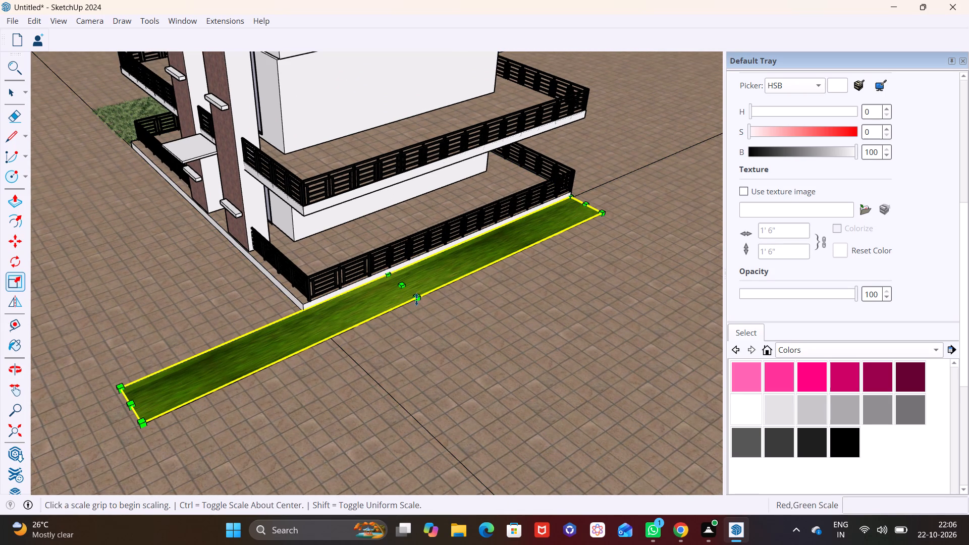
click(580, 417)
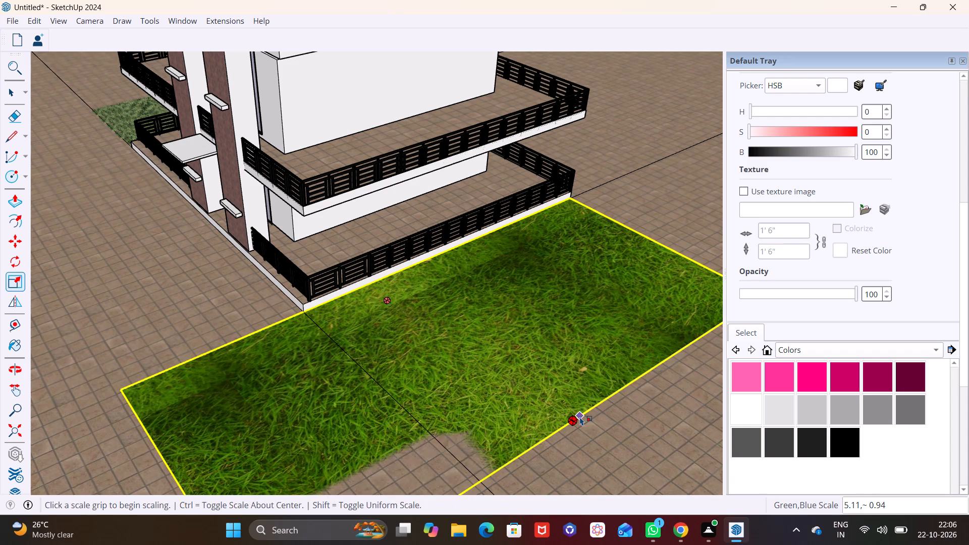
scroll(551, 384, down, 9)
middle_drag(536, 392, 484, 315)
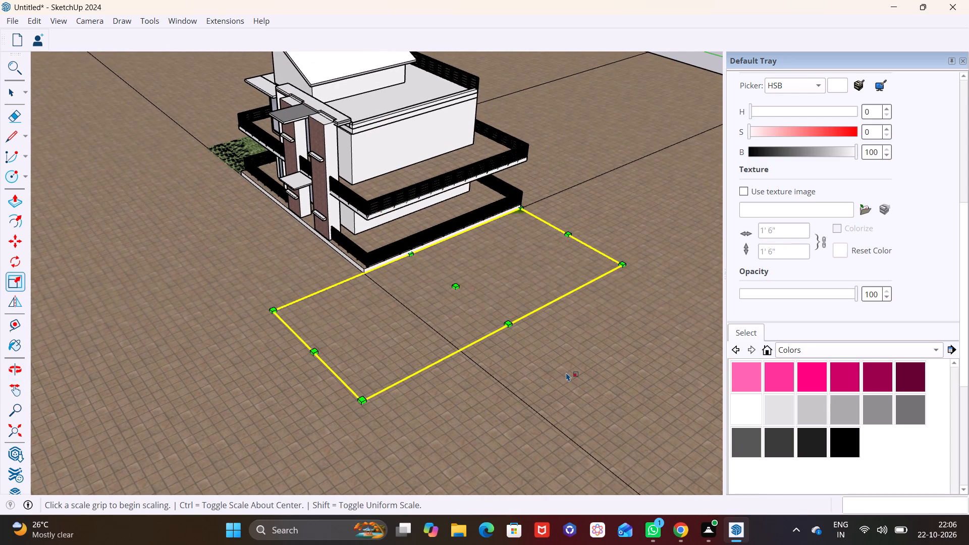
middle_drag(388, 363, 374, 336)
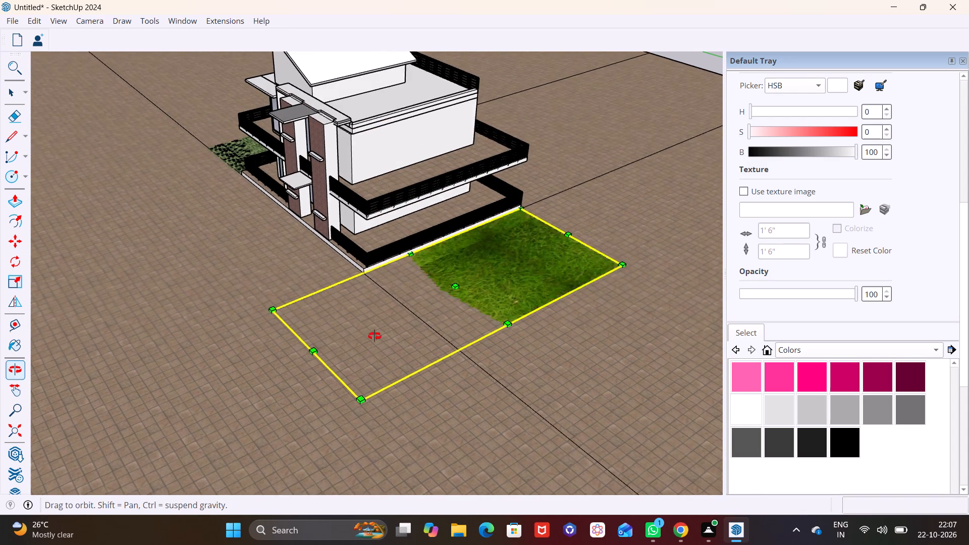
Move the grass block up by 1' so it sits on top of the paving, and release the selection.
middle_drag(374, 336, 355, 251)
key(m)
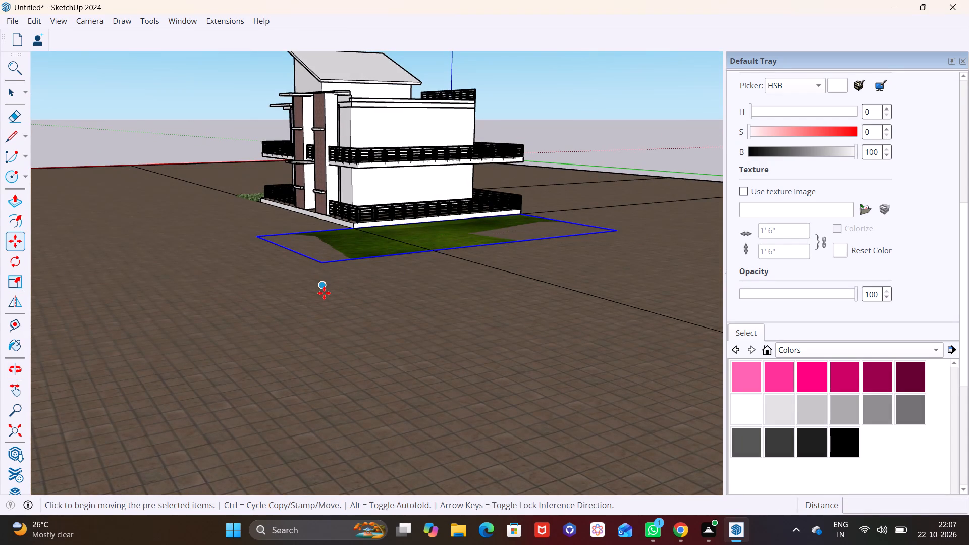
click(326, 263)
click(323, 253)
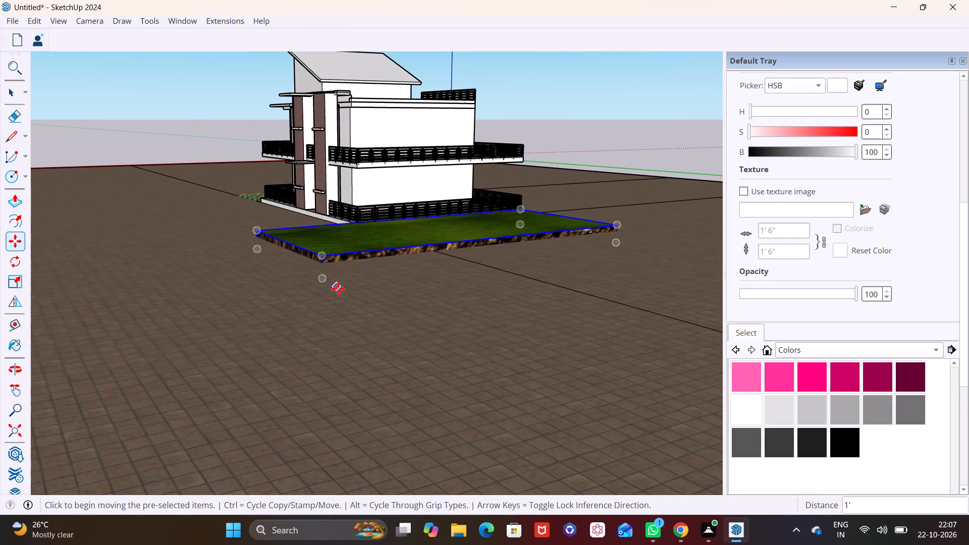
drag(355, 296, 365, 299)
key(space)
click(365, 299)
Examine the grass lawn's extent against the terrace and house front from several angles.
middle_drag(365, 296, 473, 451)
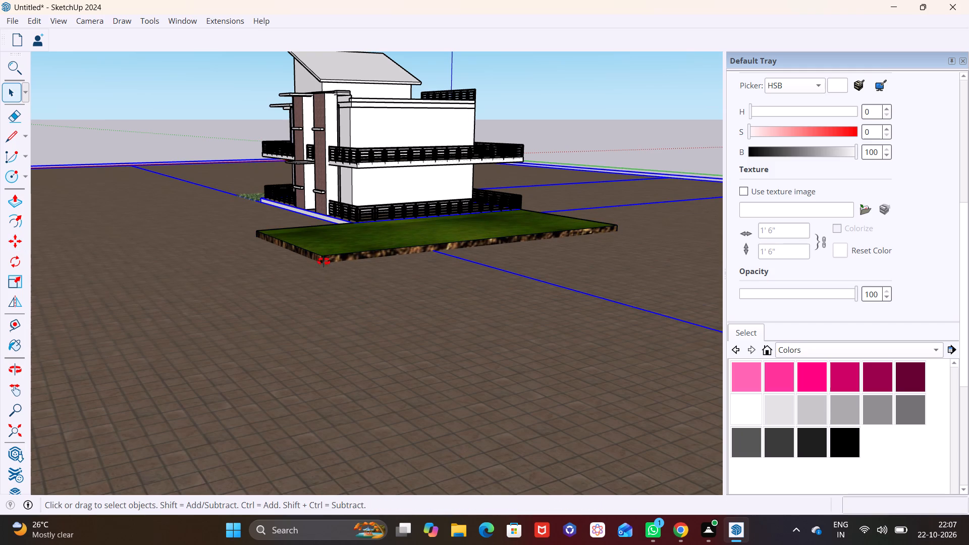
middle_drag(324, 261, 442, 414)
scroll(441, 347, up, 5)
scroll(455, 356, down, 6)
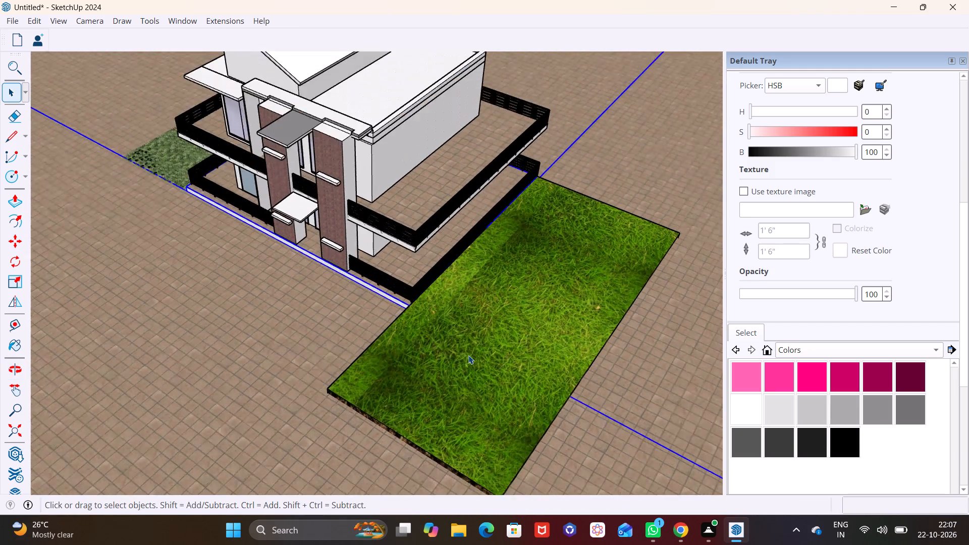
scroll(468, 355, down, 6)
middle_drag(513, 319, 297, 329)
scroll(434, 352, up, 5)
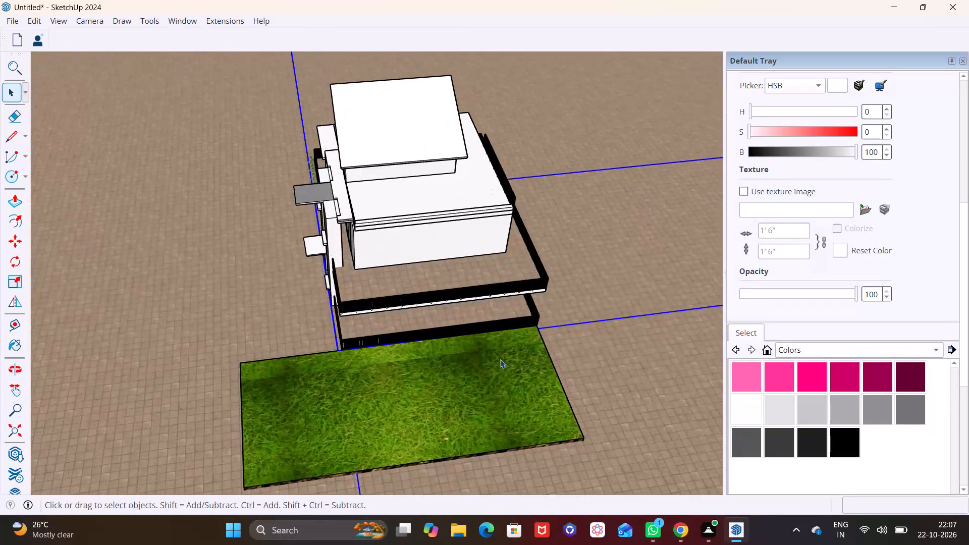
scroll(500, 359, up, 2)
scroll(472, 367, down, 12)
middle_drag(400, 408, 576, 350)
middle_drag(427, 375, 597, 355)
scroll(448, 341, up, 3)
scroll(490, 338, up, 1)
middle_drag(490, 338, 481, 339)
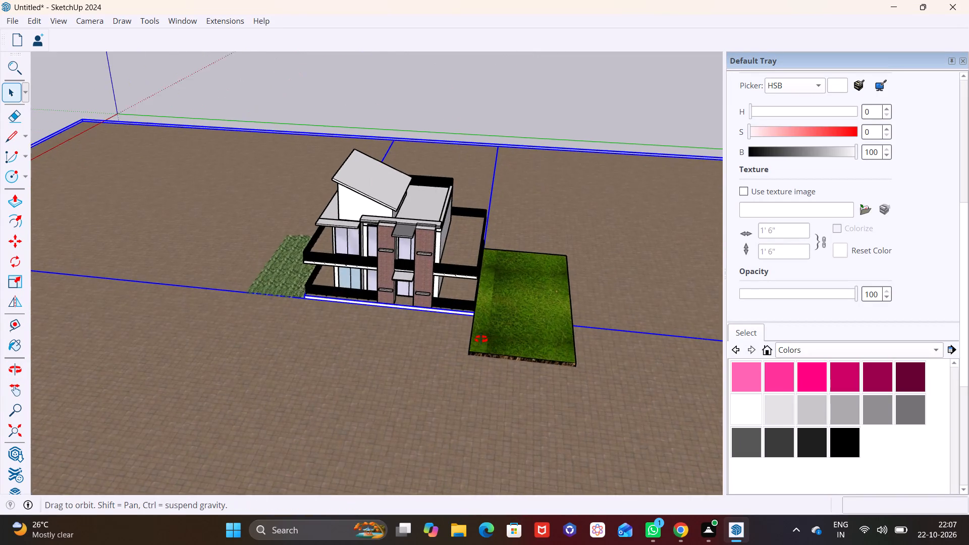
middle_drag(481, 339, 257, 375)
scroll(370, 370, up, 6)
middle_drag(396, 396, 354, 442)
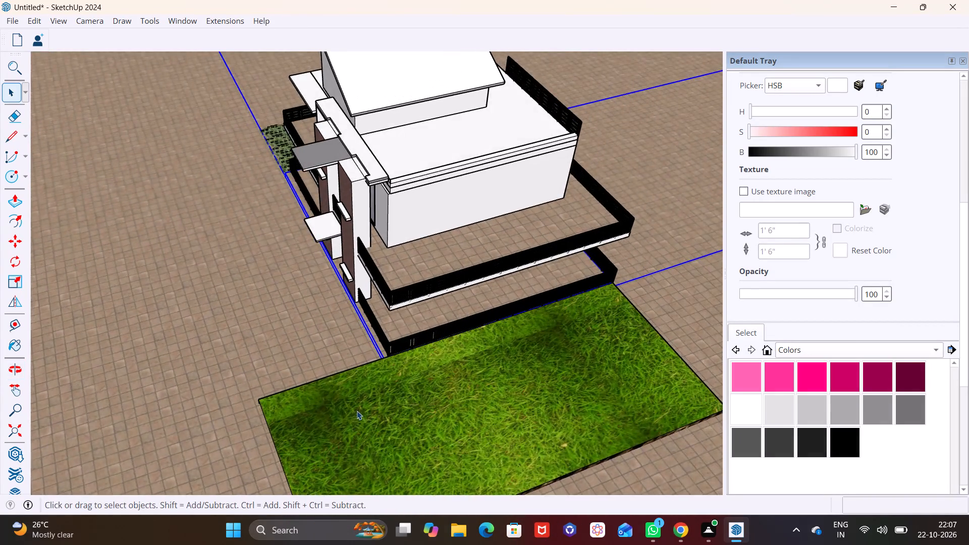
Shorten the grass lawn along the red axis by about 0.68, pulling its front end back to the terrace's front corner.
scroll(357, 411, down, 7)
shift+middle_drag(372, 411, 382, 316)
click(385, 377)
middle_drag(366, 353, 394, 289)
scroll(366, 353, up, 1)
click(16, 286)
scroll(293, 314, up, 6)
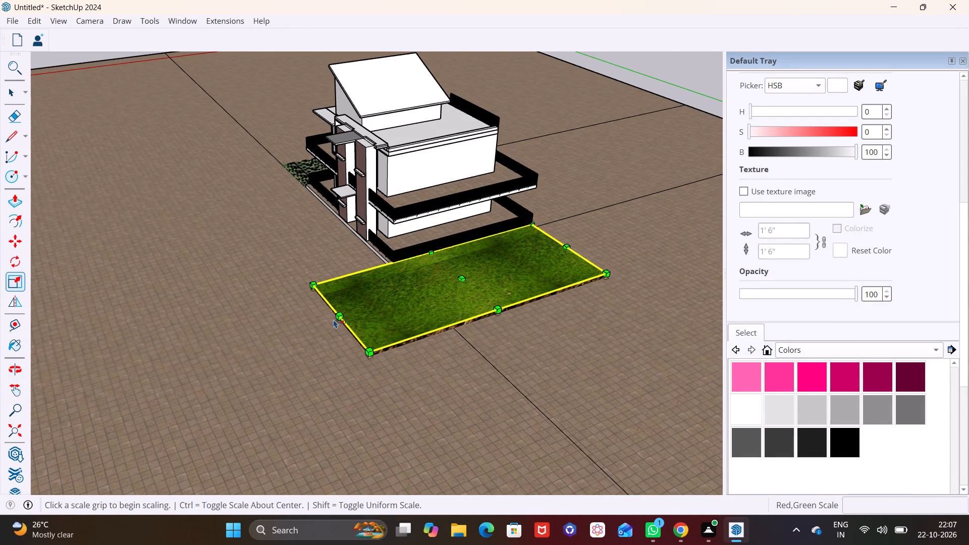
scroll(334, 319, up, 5)
click(345, 323)
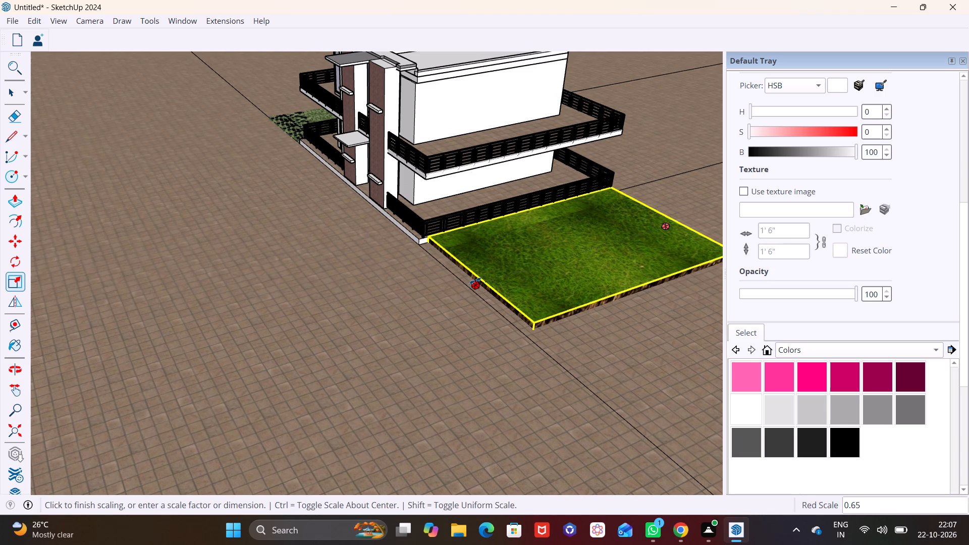
click(467, 282)
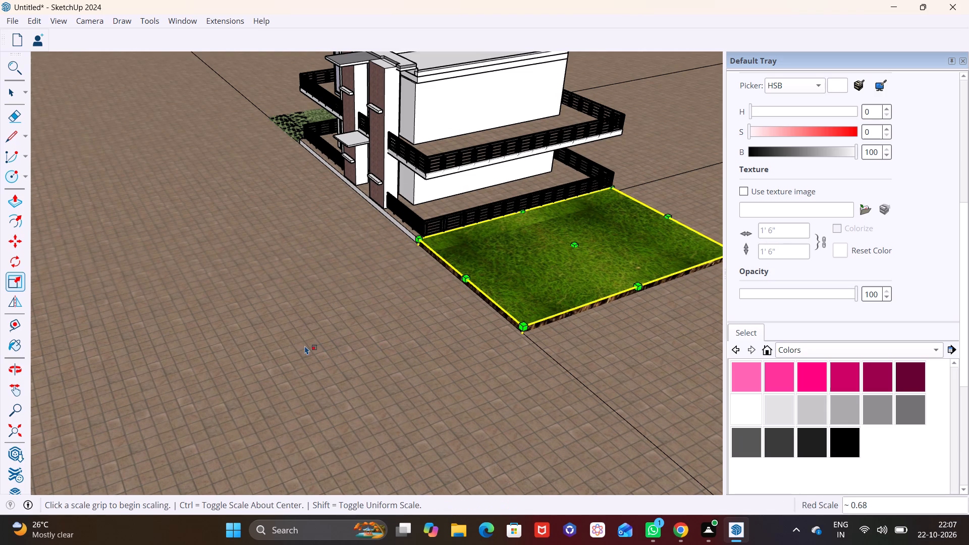
key(space)
Delete the middle pieces of the old ground-cover patch on the side of the house opposite the new lawn.
scroll(273, 333, down, 3)
middle_drag(286, 353, 489, 410)
scroll(223, 257, down, 4)
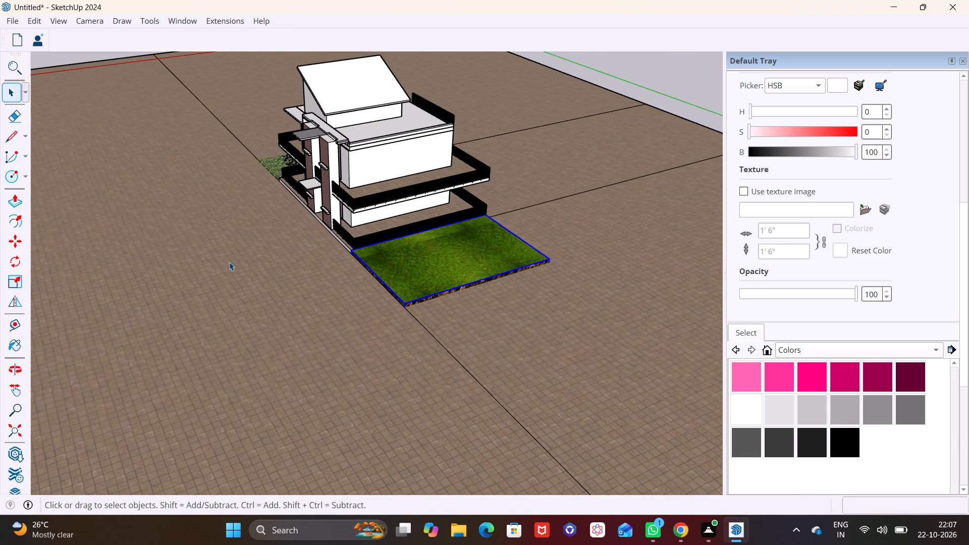
middle_drag(229, 262, 588, 353)
click(180, 249)
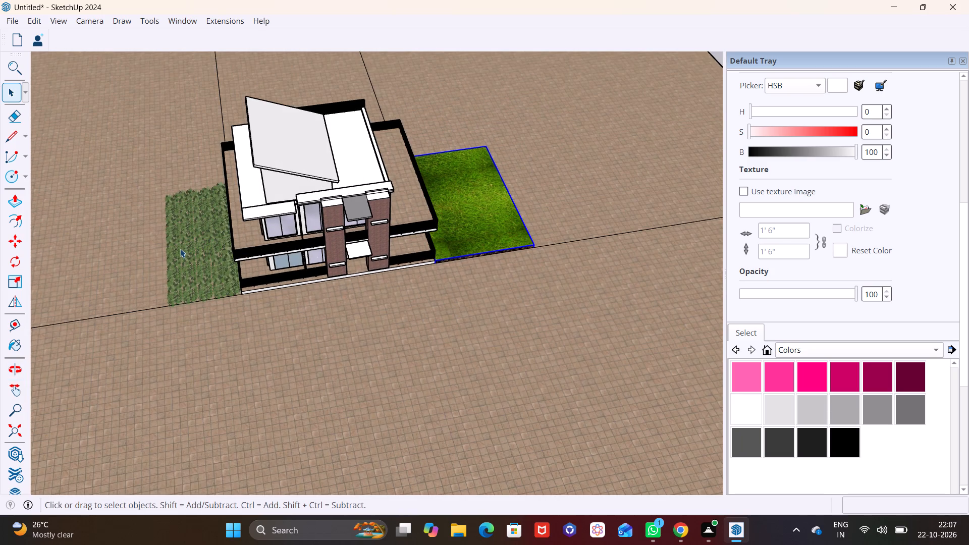
key(Delete)
click(193, 253)
key(Delete)
click(189, 262)
key(Delete)
click(203, 262)
key(Delete)
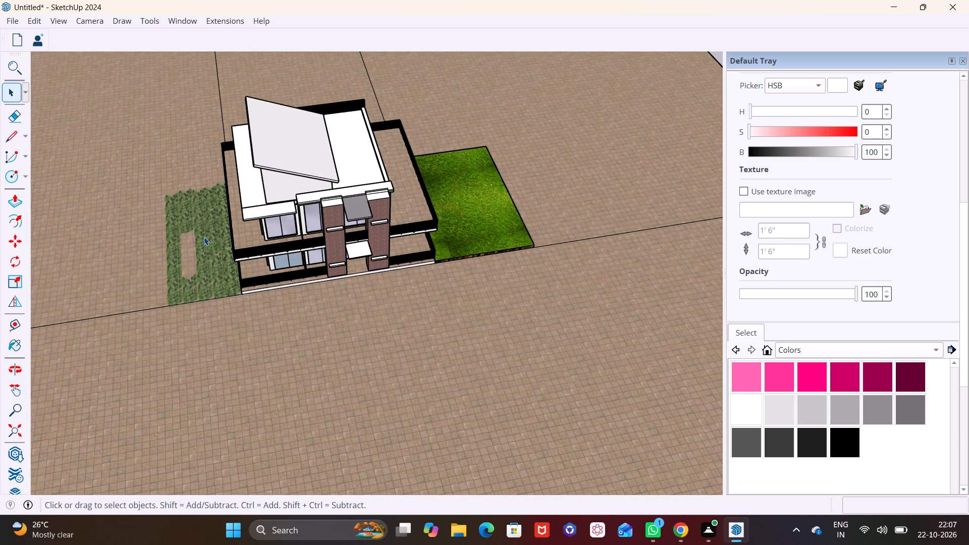
click(204, 237)
key(Delete)
Delete the ground-cover pieces at the old patch's rear outer corner and those between it and the terrace.
click(182, 205)
key(Delete)
click(168, 223)
key(Delete)
click(177, 212)
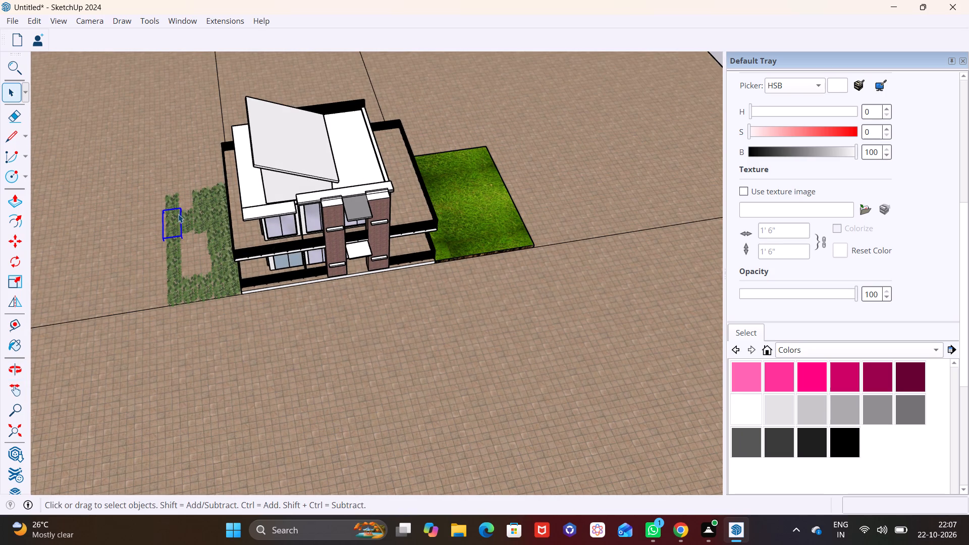
key(Delete)
click(181, 217)
key(Delete)
click(190, 219)
key(Delete)
click(205, 210)
click(206, 194)
key(Delete)
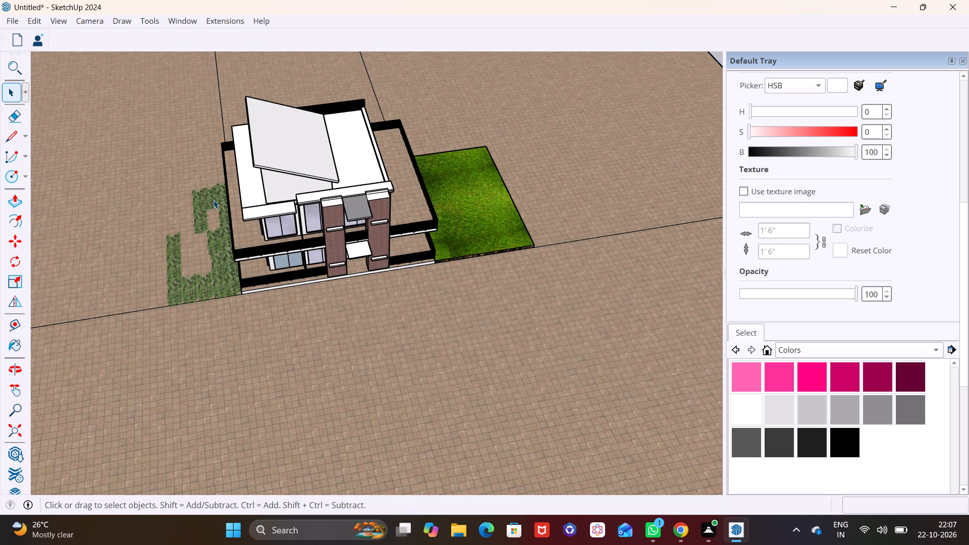
click(213, 200)
key(Delete)
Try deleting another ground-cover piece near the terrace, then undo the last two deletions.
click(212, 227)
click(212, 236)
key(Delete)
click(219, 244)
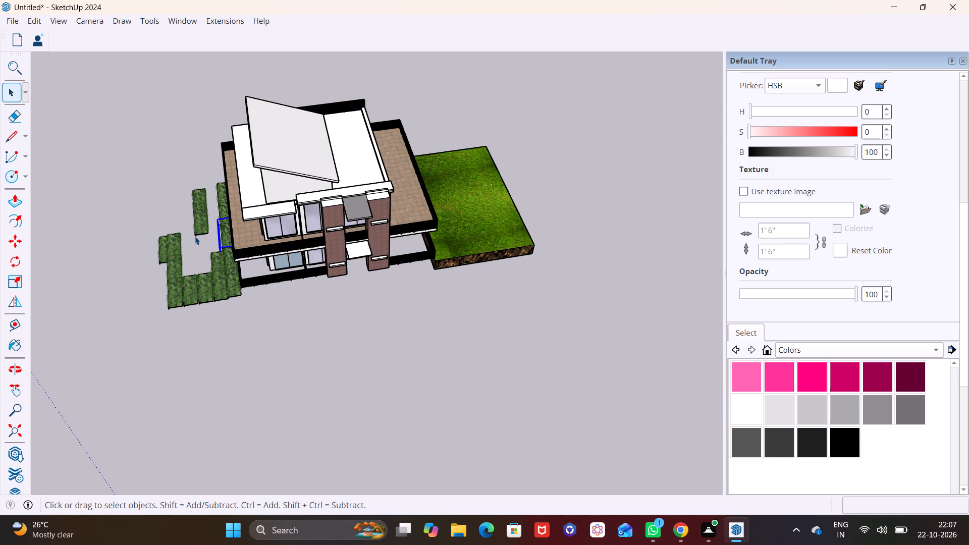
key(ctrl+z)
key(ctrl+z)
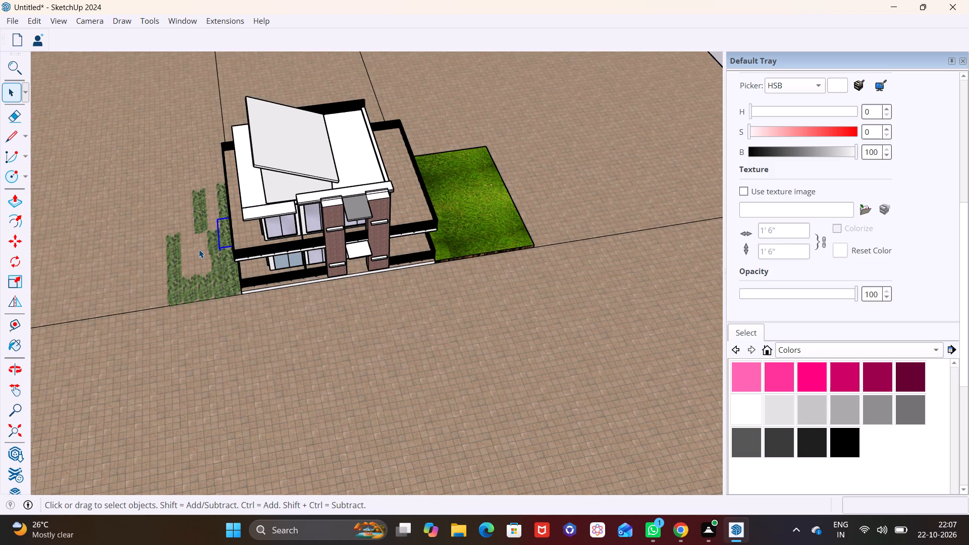
Delete the pieces on the inner edge of the patch's cleared middle and the isolated strip behind it.
click(220, 272)
key(Delete)
click(214, 245)
key(Delete)
click(198, 218)
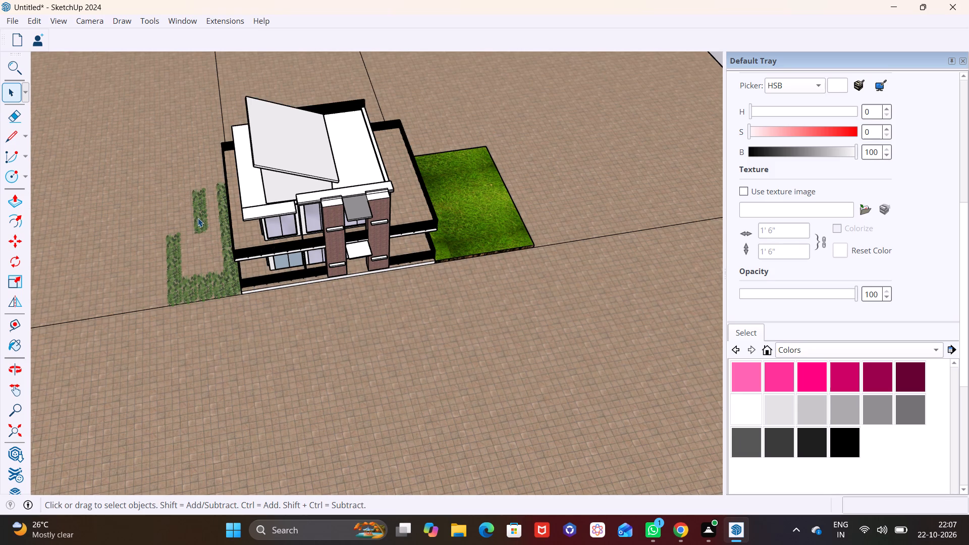
key(Delete)
click(200, 203)
key(Delete)
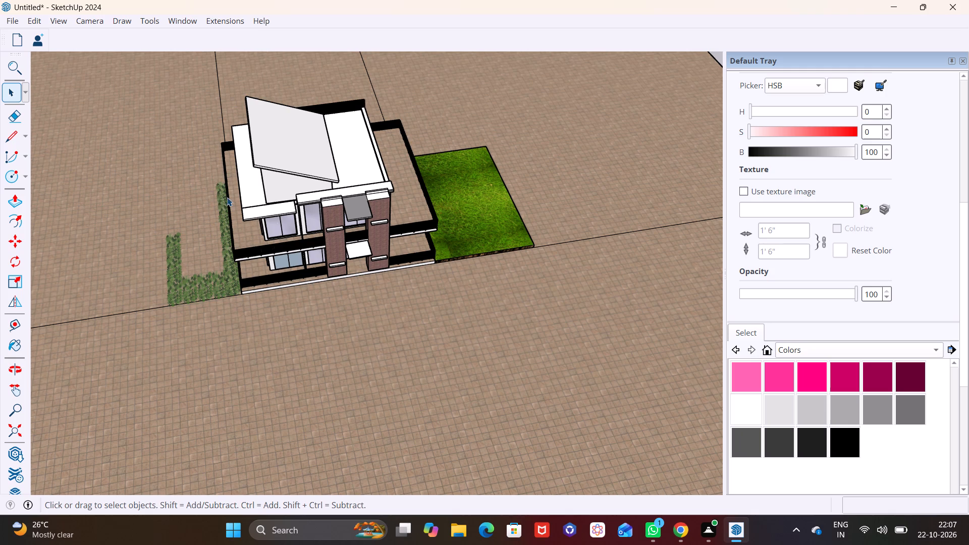
Delete the rear and middle ground-cover pieces running directly along the terrace edge.
click(227, 197)
key(Delete)
click(226, 207)
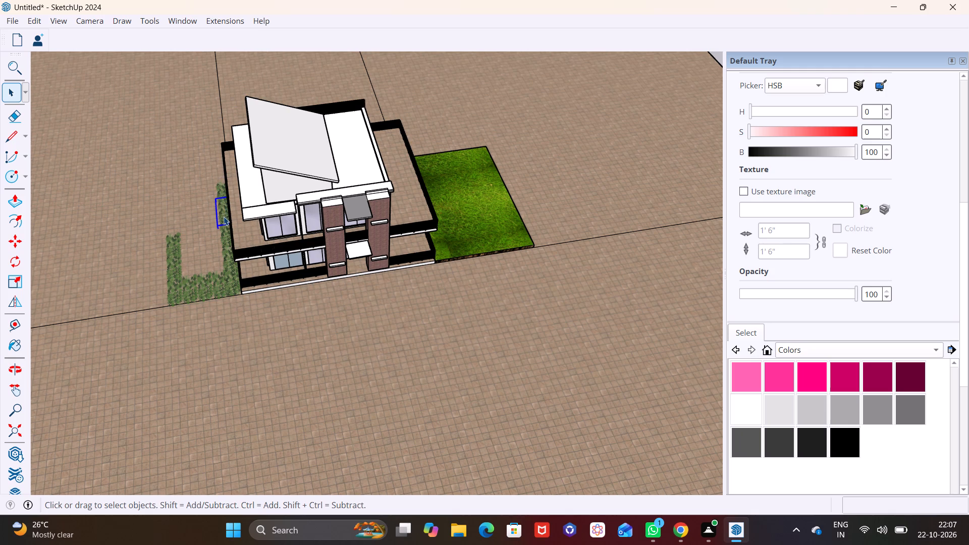
key(Delete)
click(223, 207)
key(Delete)
click(227, 239)
key(Delete)
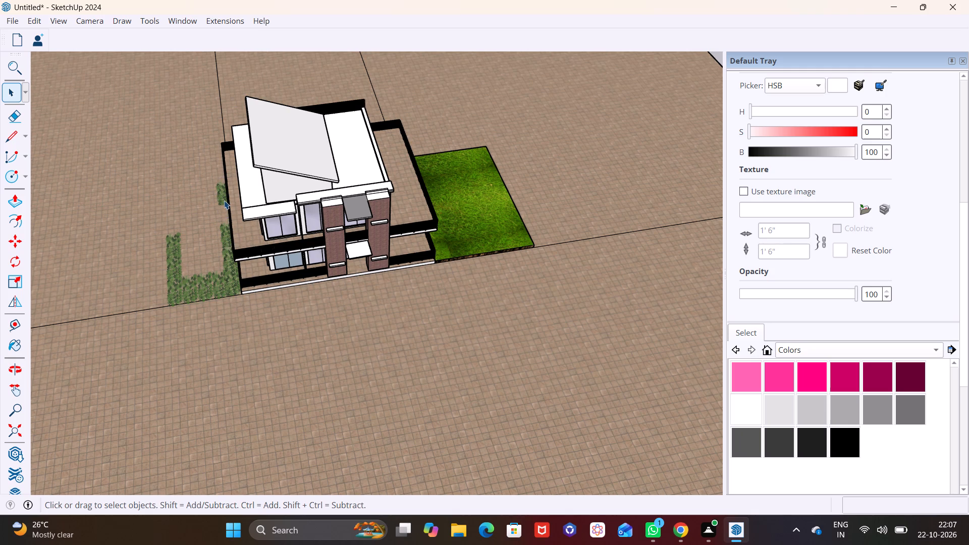
click(224, 200)
key(Delete)
click(227, 242)
key(Delete)
Delete ground-cover pieces along the old patch's front row and its remaining outer column.
click(225, 263)
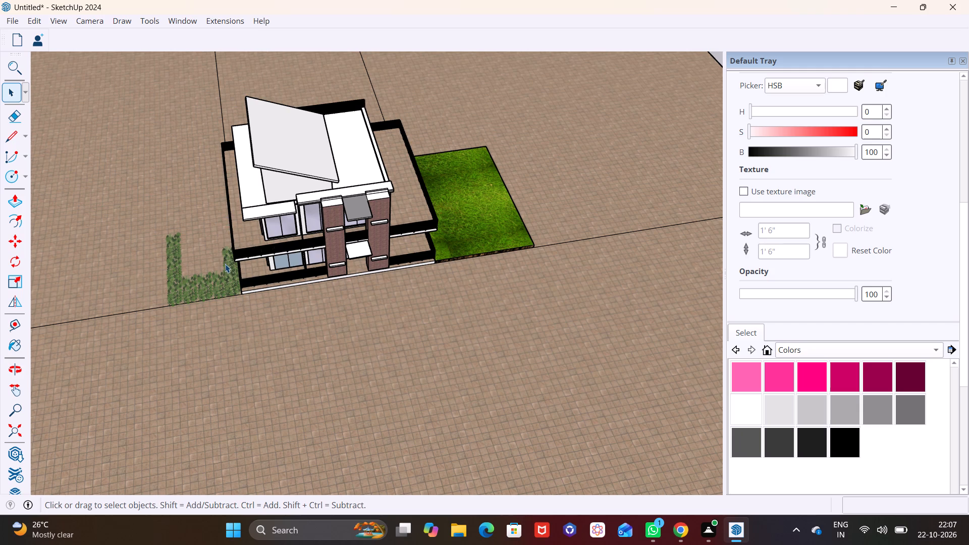
key(Delete)
click(227, 280)
key(Delete)
click(207, 286)
key(Delete)
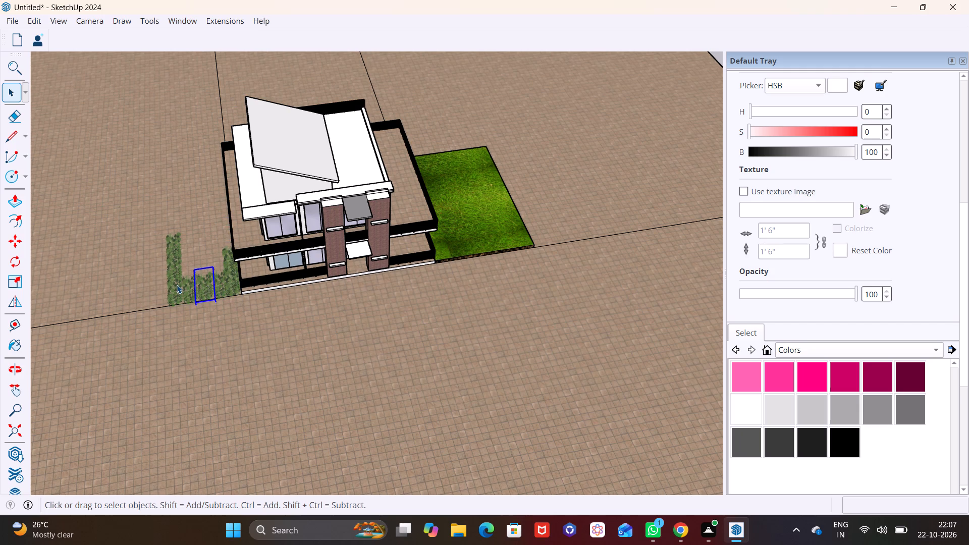
click(176, 285)
key(Delete)
click(174, 269)
key(Delete)
click(170, 244)
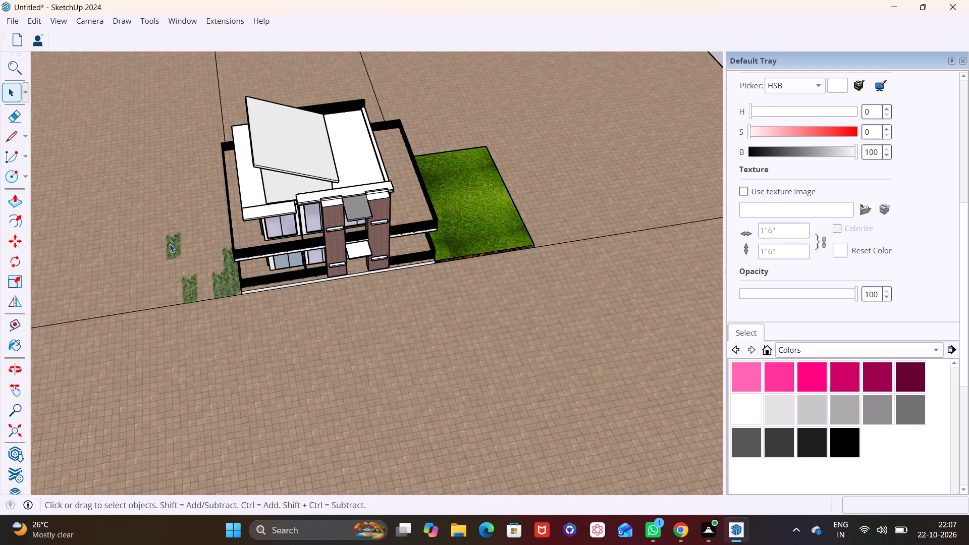
key(Delete)
click(187, 286)
key(Delete)
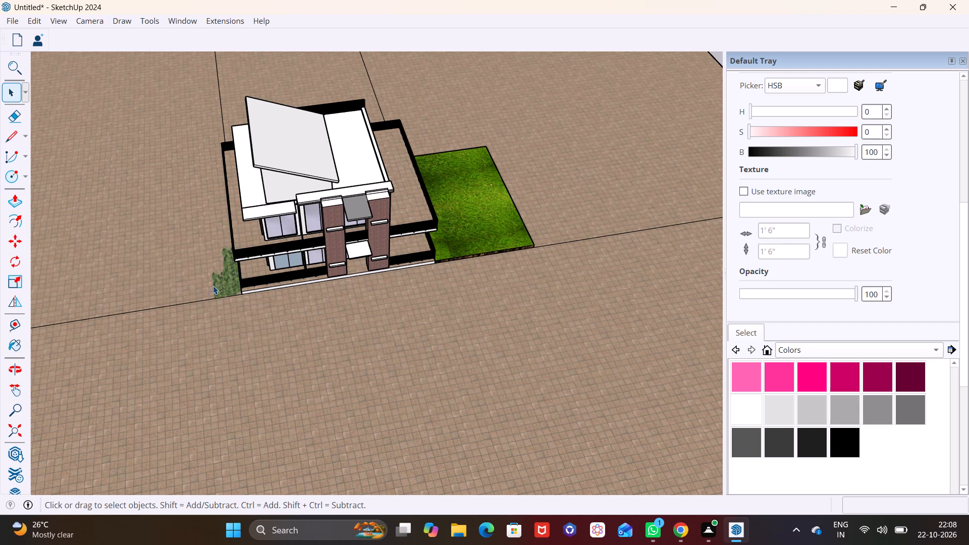
Delete the last ground-cover pieces beside the terrace's front corner, clearing the old patch.
click(213, 286)
key(Delete)
click(226, 280)
key(Delete)
click(227, 264)
key(Delete)
Copy the grass lawn about 75' 2" along the house front to the cleared side of the terrace.
middle_drag(226, 274, 156, 336)
click(506, 241)
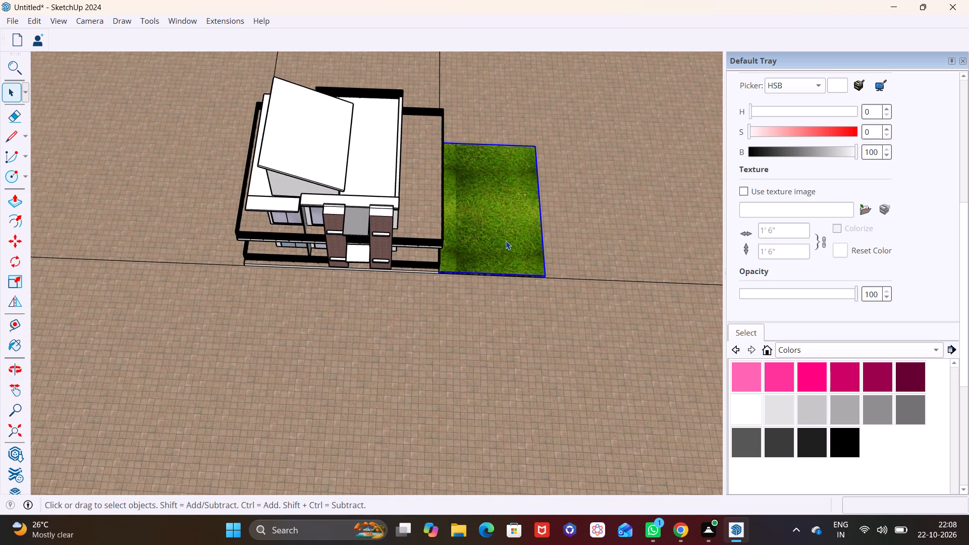
key(m)
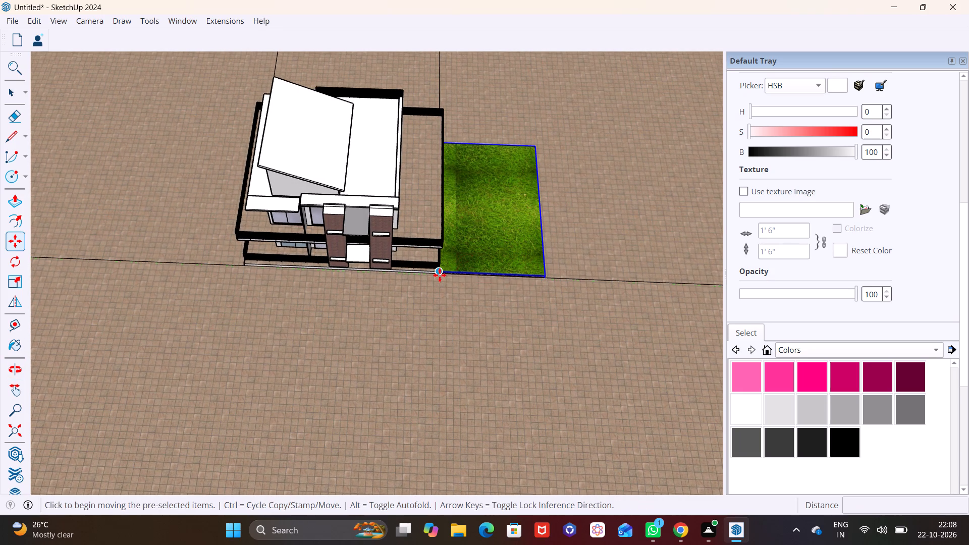
click(440, 275)
scroll(152, 251, up, 1)
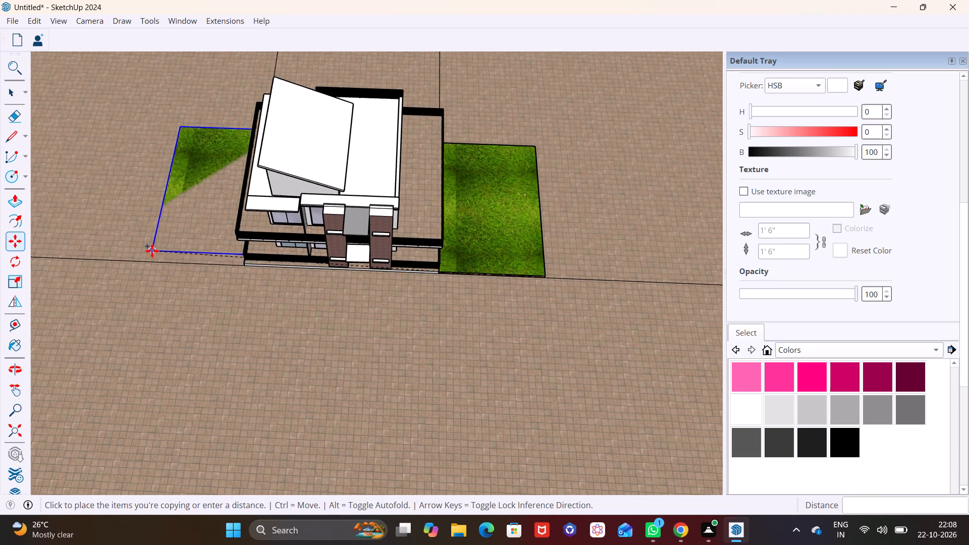
scroll(144, 258, up, 1)
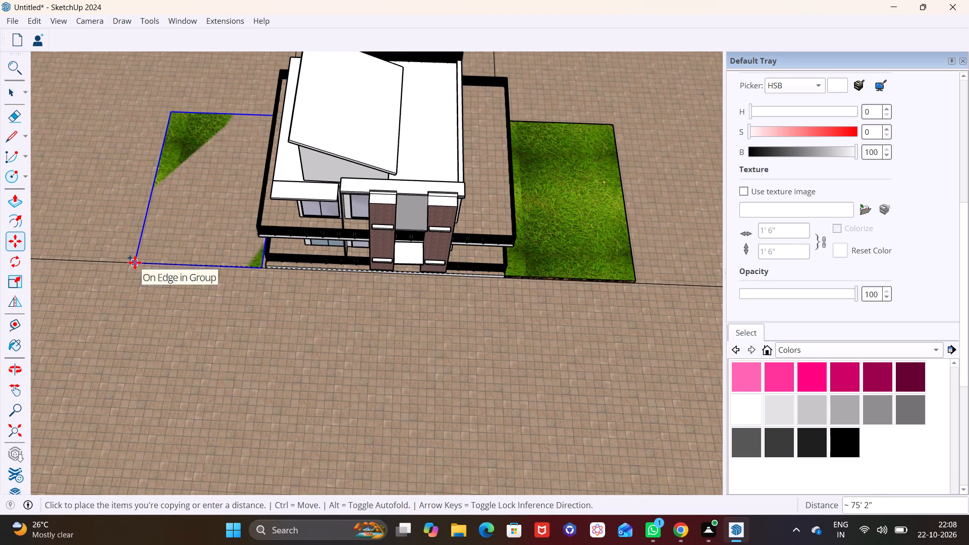
click(136, 263)
Raise the copied lawn above the paving and align its inner front corner with the terrace base's front corner.
middle_drag(159, 285, 230, 195)
middle_drag(227, 292, 256, 214)
scroll(227, 292, up, 1)
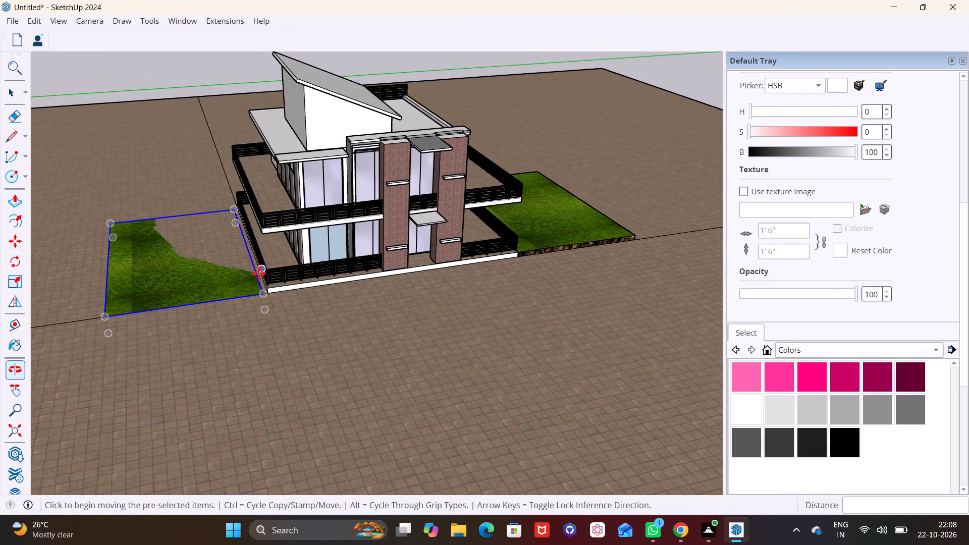
scroll(259, 274, up, 5)
click(265, 303)
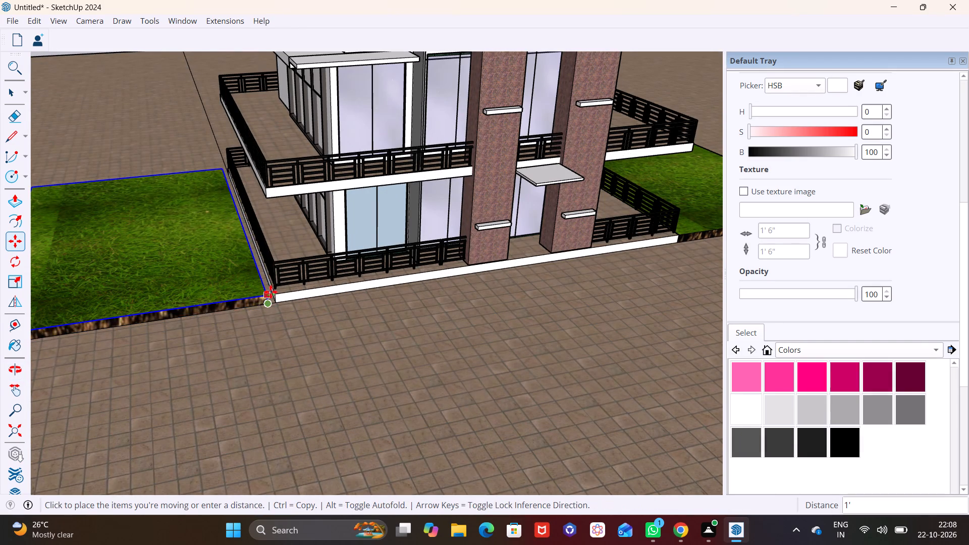
click(278, 291)
key(space)
click(305, 330)
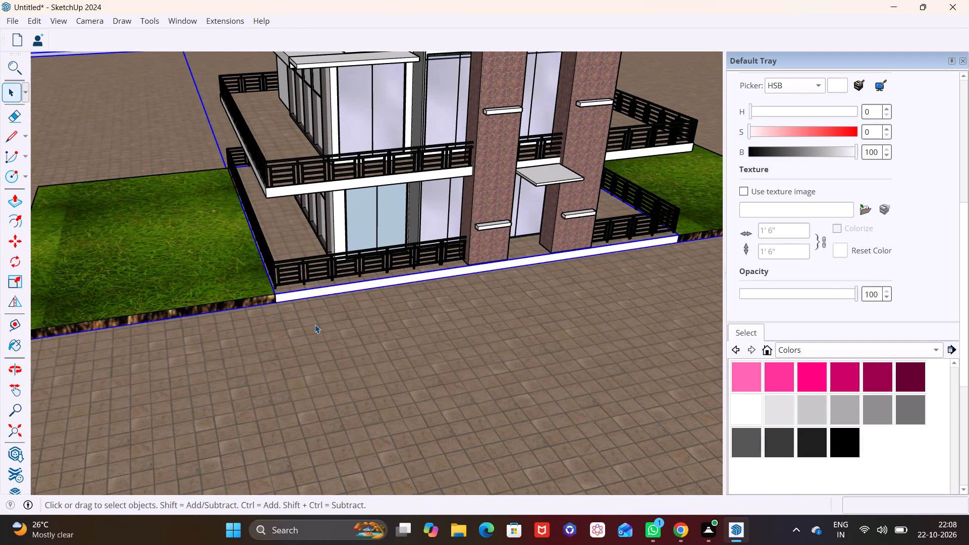
Copy the lawn beside the terrace to the area in front, joining its rear inner corner to the original's front inner corner.
scroll(316, 321, up, 1)
scroll(316, 321, down, 9)
middle_drag(337, 313, 175, 454)
scroll(261, 325, down, 5)
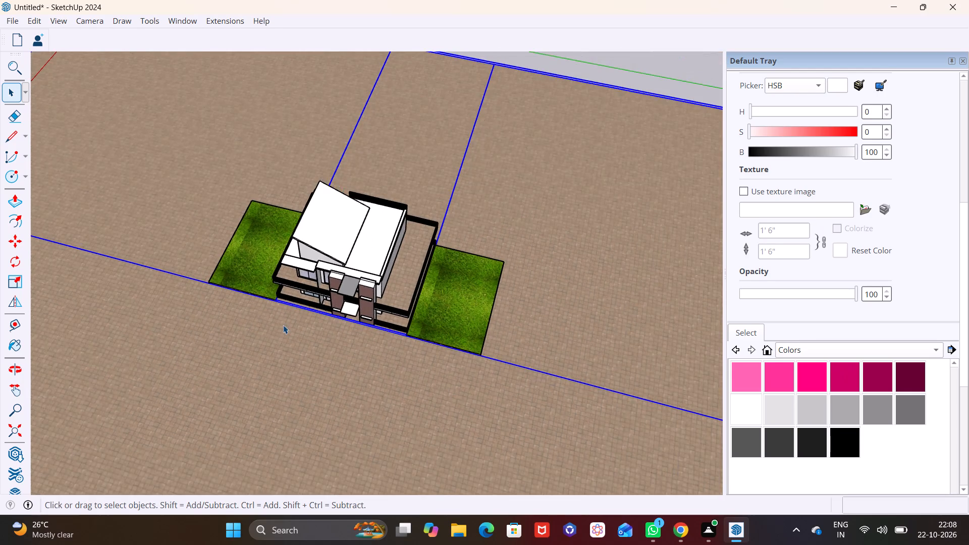
scroll(269, 338, down, 1)
middle_drag(412, 326, 413, 266)
middle_drag(461, 349, 408, 212)
shift+scroll(461, 349, up, 1)
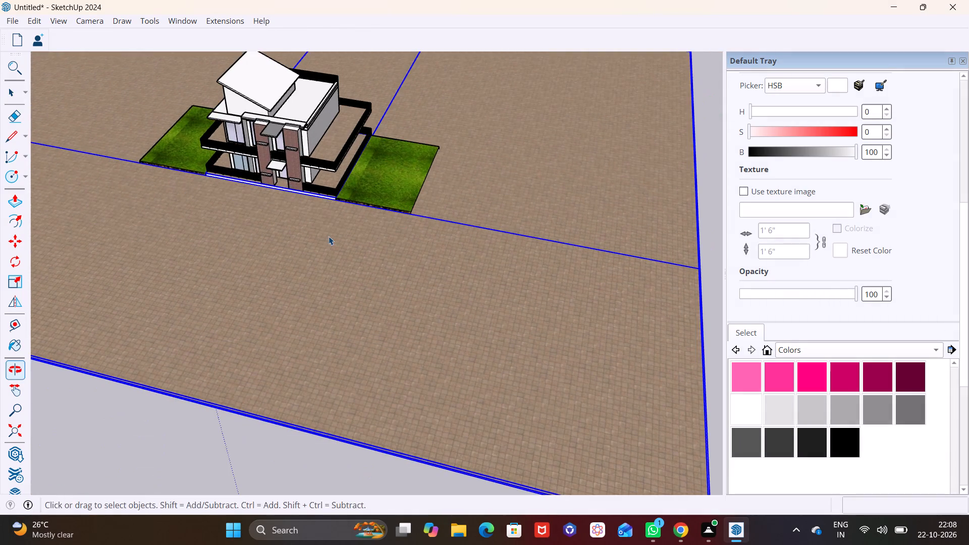
middle_drag(328, 236, 623, 370)
middle_drag(580, 340, 292, 374)
scroll(508, 408, up, 1)
shift+middle_drag(509, 408, 443, 242)
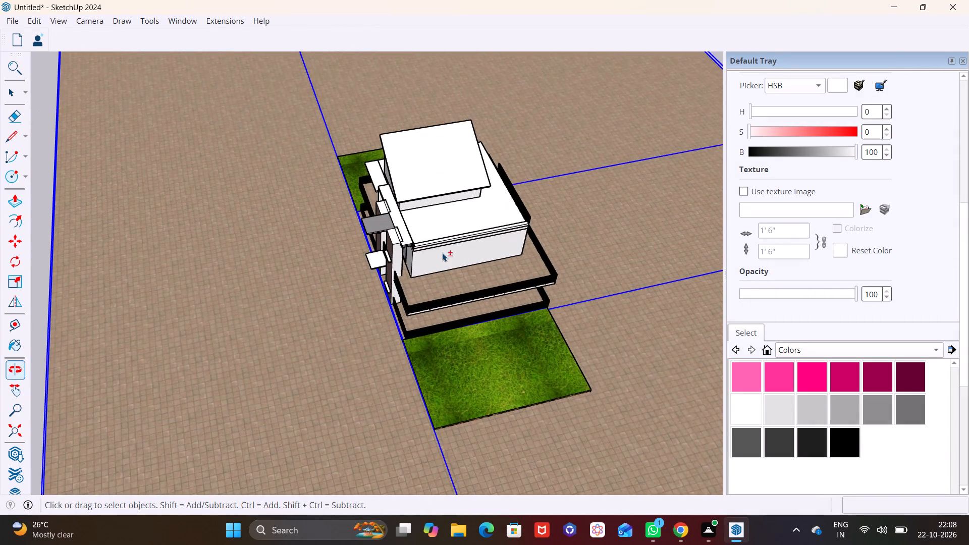
scroll(448, 363, up, 5)
click(471, 379)
key(m)
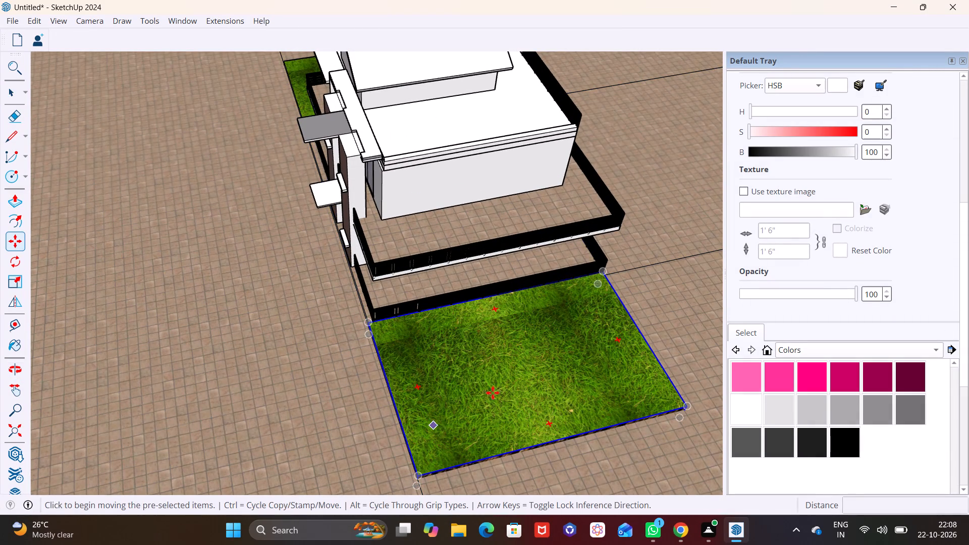
click(604, 276)
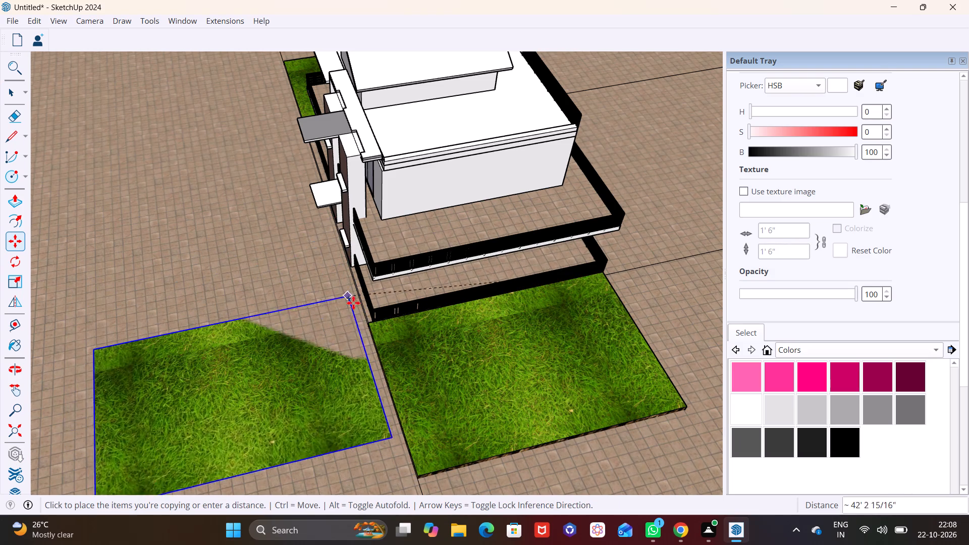
click(366, 324)
scroll(310, 350, down, 3)
middle_drag(305, 370, 592, 369)
middle_drag(488, 414, 659, 401)
key(space)
Scale the copied front lawn across the full house front, out to the outer edge of the opposite side lawn.
click(515, 372)
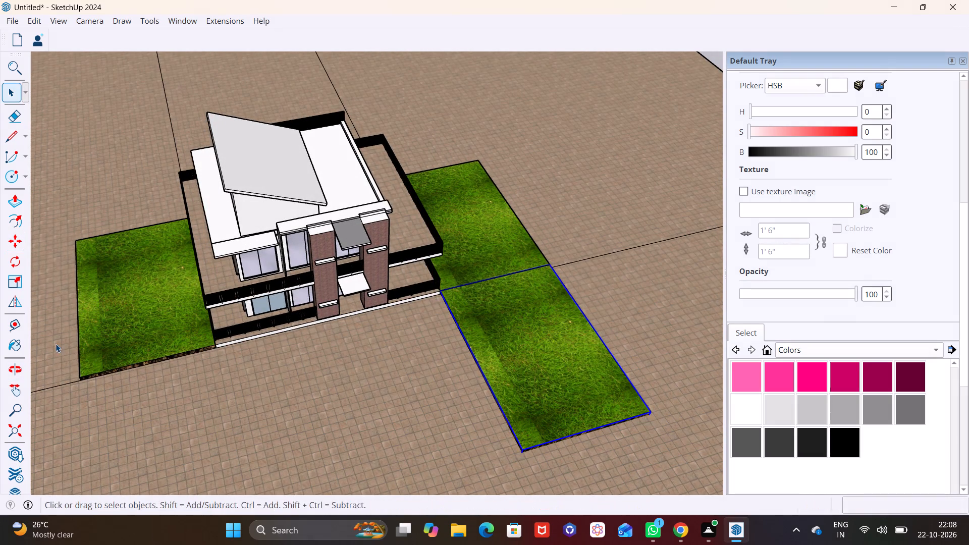
click(13, 283)
middle_drag(265, 392, 383, 310)
scroll(471, 323, up, 3)
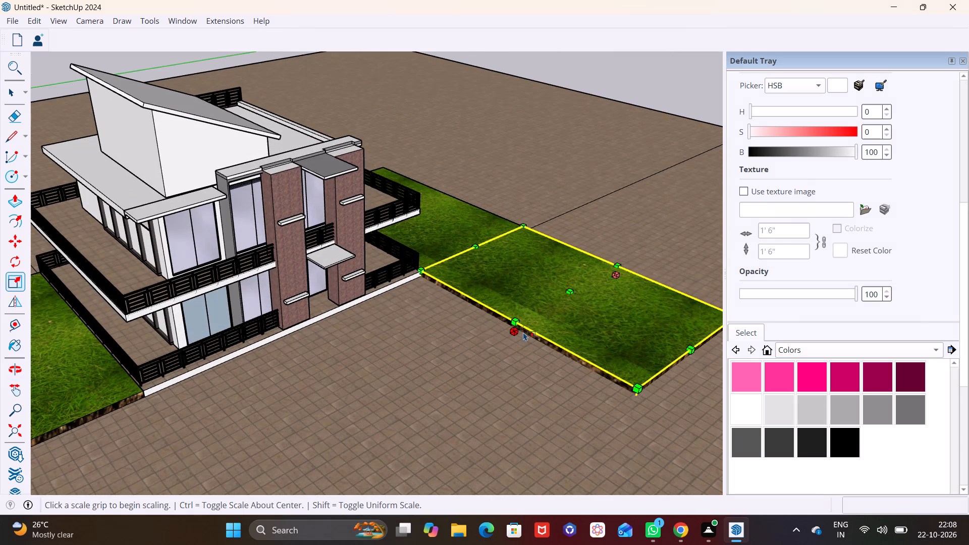
click(517, 329)
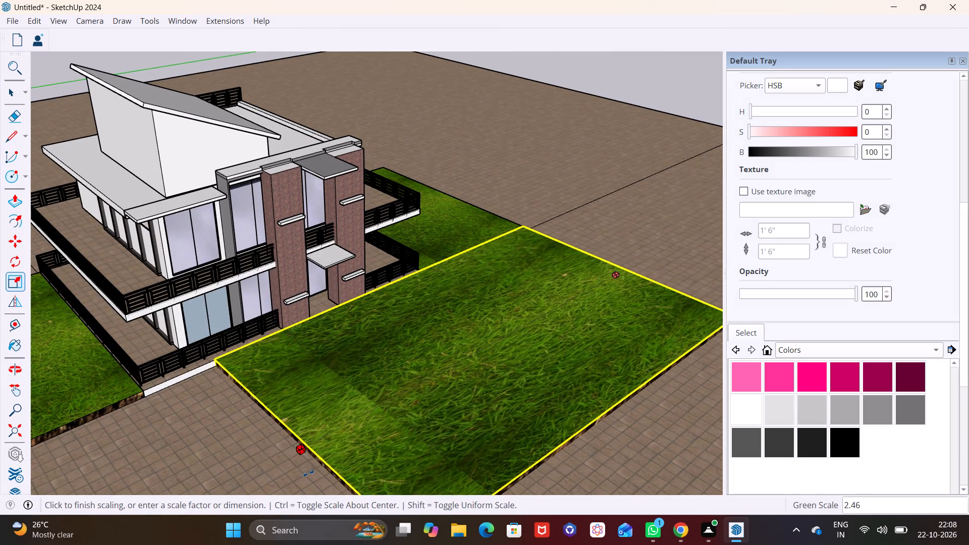
scroll(308, 473, down, 10)
shift+middle_drag(305, 468, 338, 405)
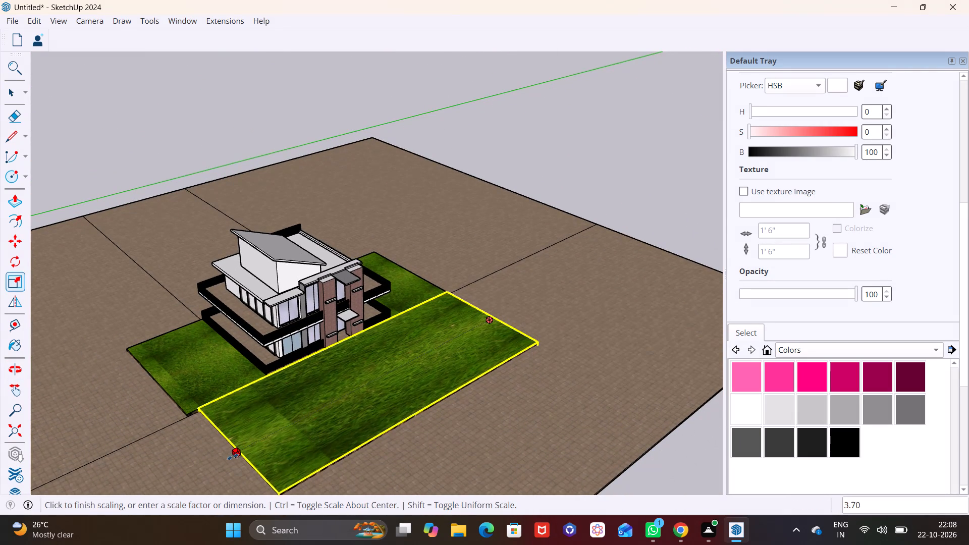
click(221, 462)
Scale the front lawn away from the house to the front edge of the paved ground, by about 2.20.
scroll(287, 426, down, 7)
shift+middle_drag(332, 428, 258, 343)
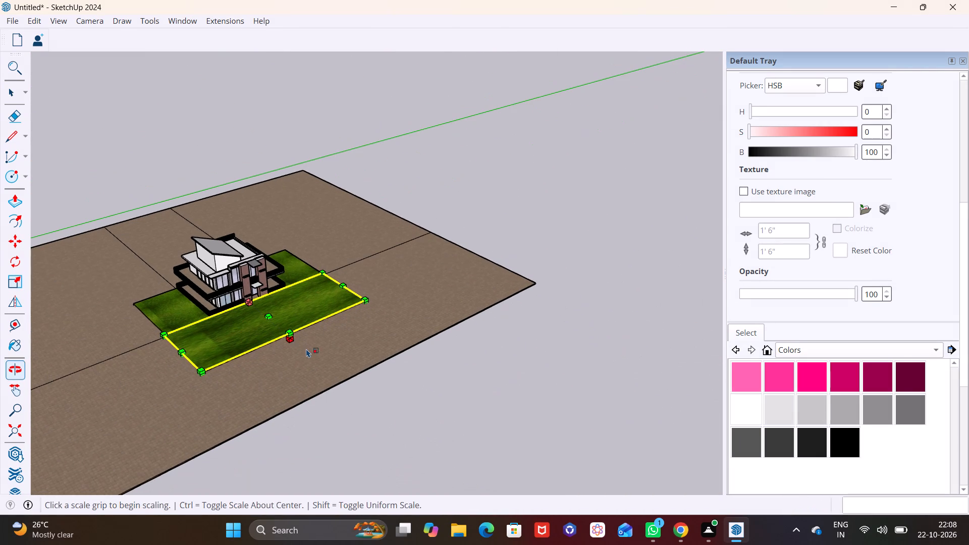
click(292, 337)
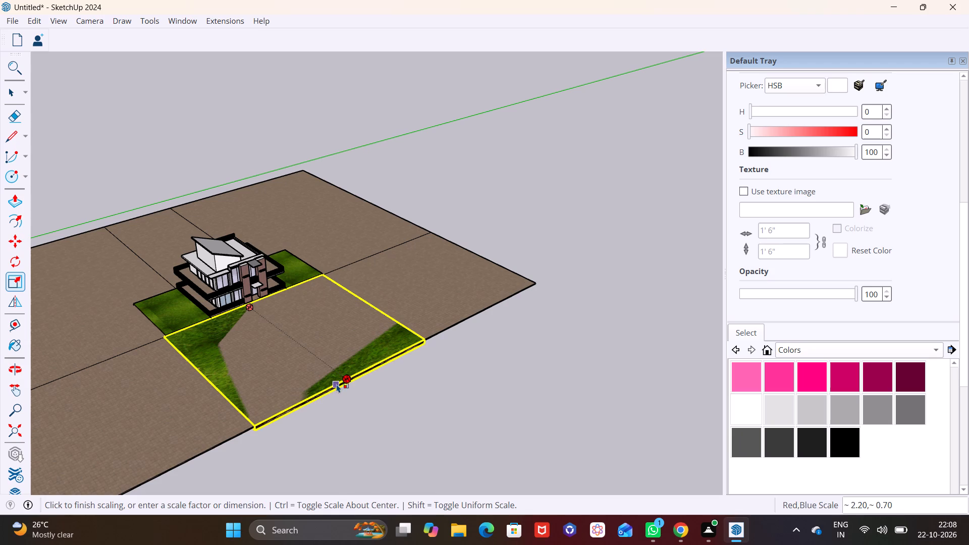
click(337, 384)
key(space)
click(407, 312)
Raise the front lawn about 1' 9" so its base sits on the paving.
middle_drag(324, 380, 324, 280)
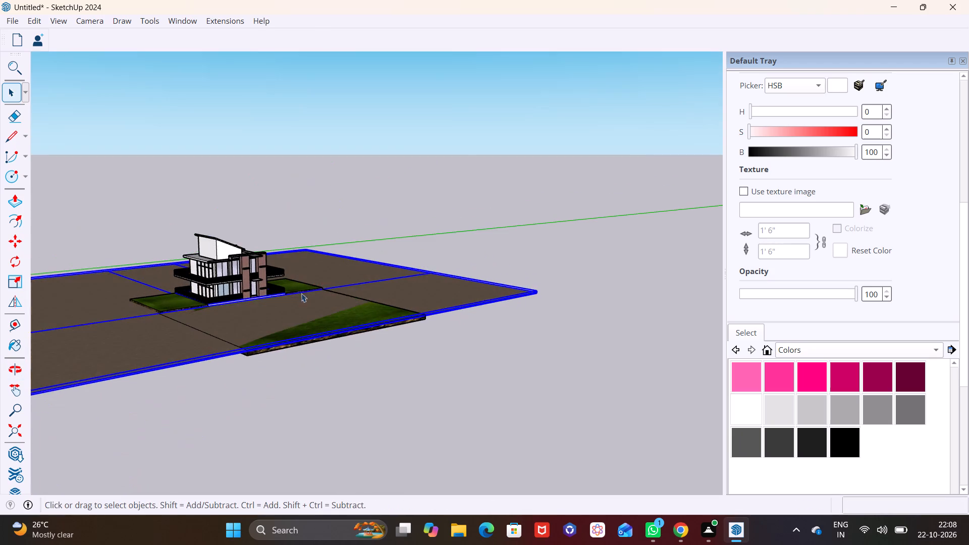
scroll(210, 339, up, 5)
click(275, 358)
key(m)
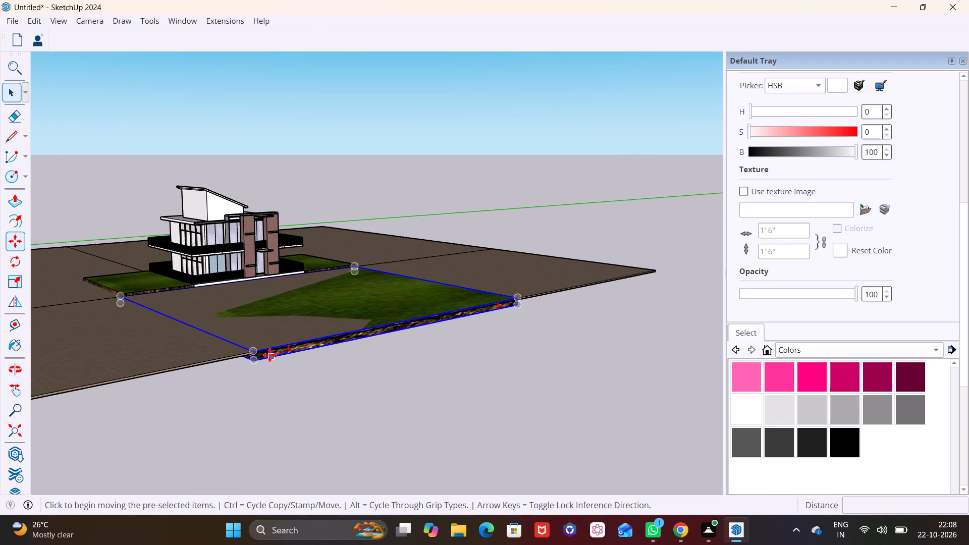
click(254, 363)
click(252, 354)
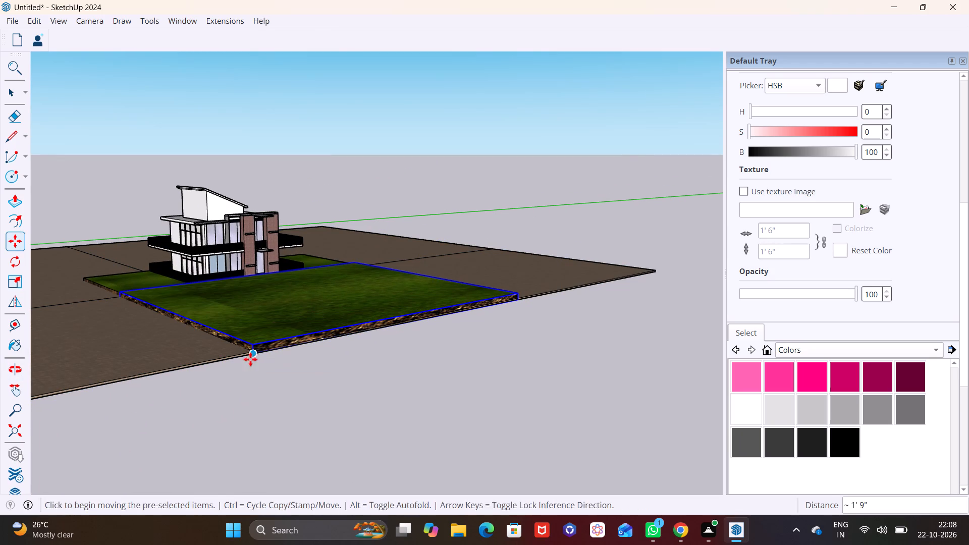
key(space)
click(454, 266)
Scale the side lawn outward from the terrace by 3.00, and extend it by about 2.05 to the paved ground's side edge.
middle_drag(459, 297, 392, 473)
scroll(300, 347, down, 2)
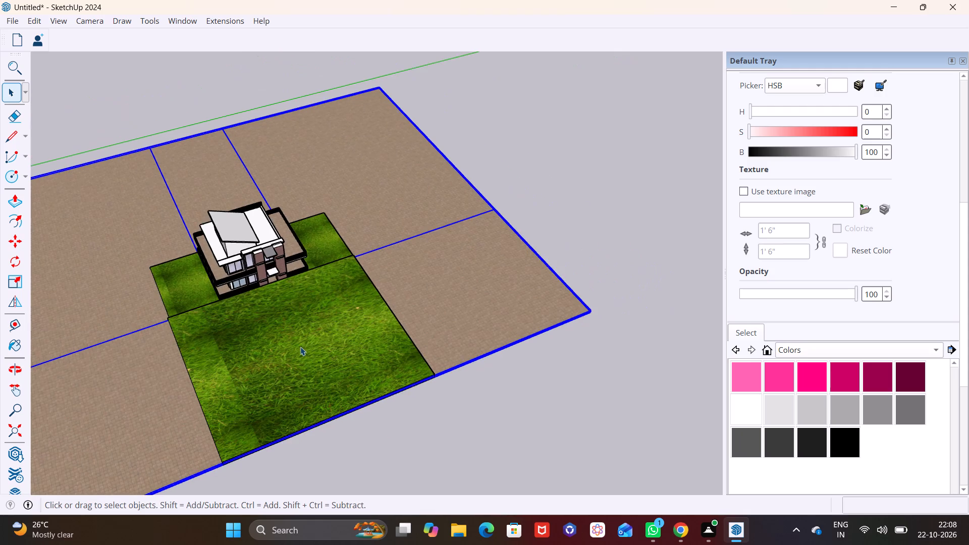
scroll(300, 347, down, 7)
scroll(214, 337, up, 7)
shift+middle_drag(296, 350, 405, 344)
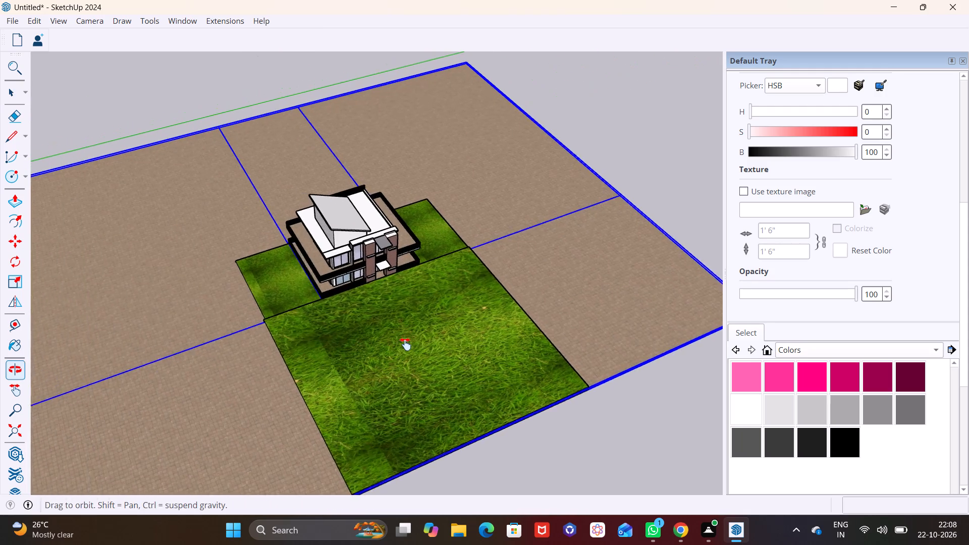
shift+middle_drag(405, 344, 494, 332)
middle_drag(389, 253, 504, 303)
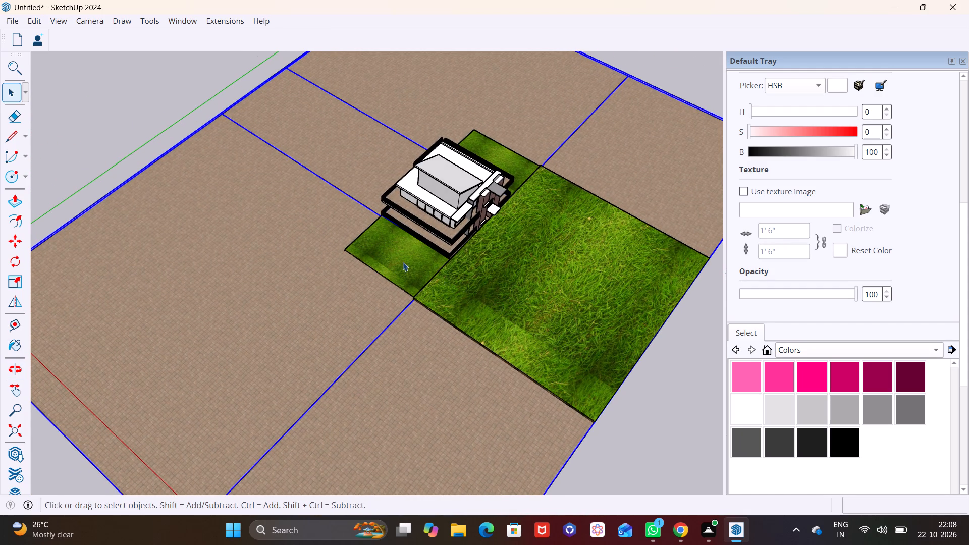
click(403, 262)
scroll(397, 263, up, 7)
middle_drag(378, 279, 489, 146)
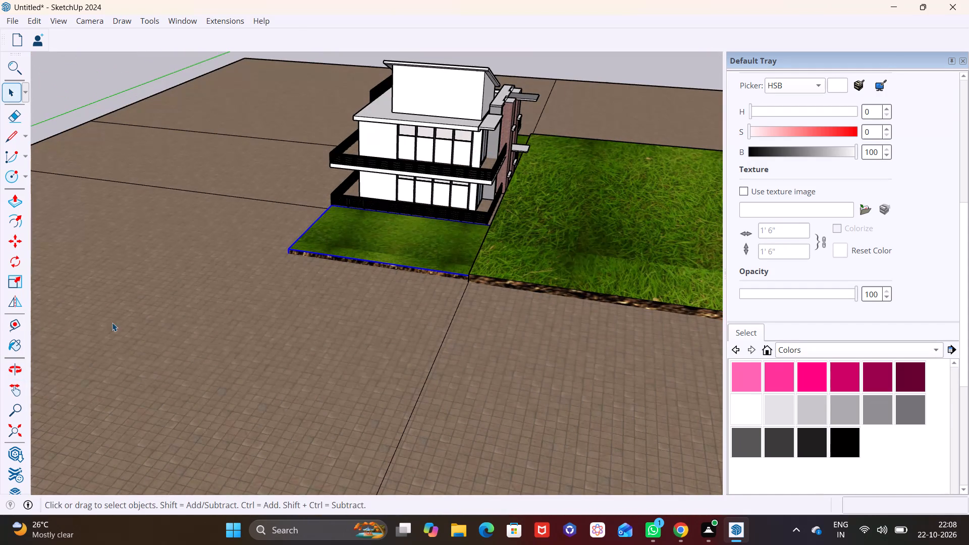
click(20, 279)
middle_drag(349, 274, 238, 351)
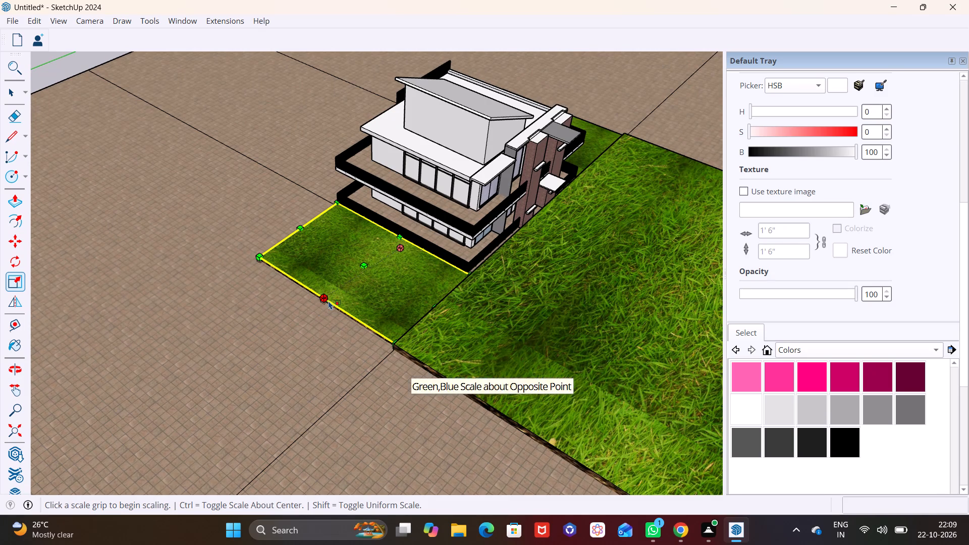
click(329, 301)
click(111, 438)
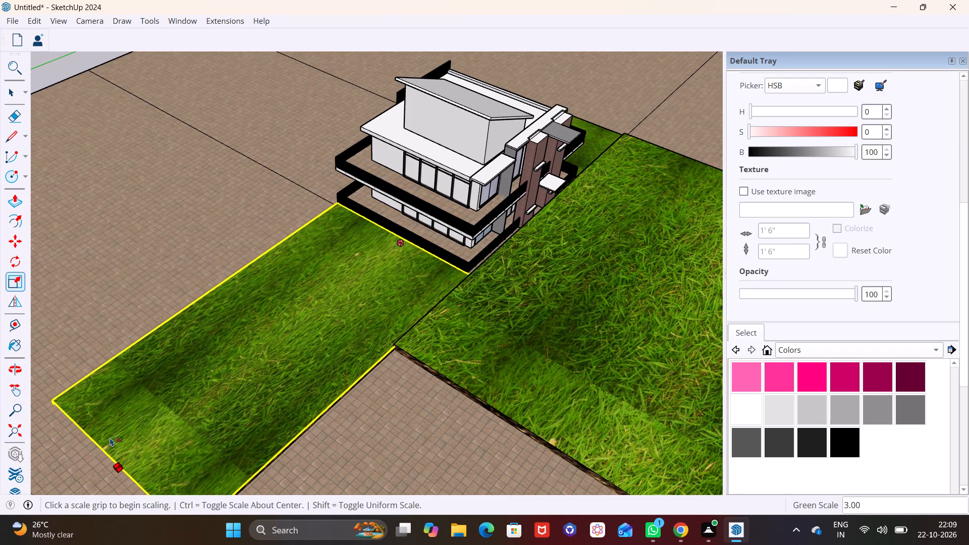
scroll(138, 397, down, 7)
middle_drag(143, 393, 354, 241)
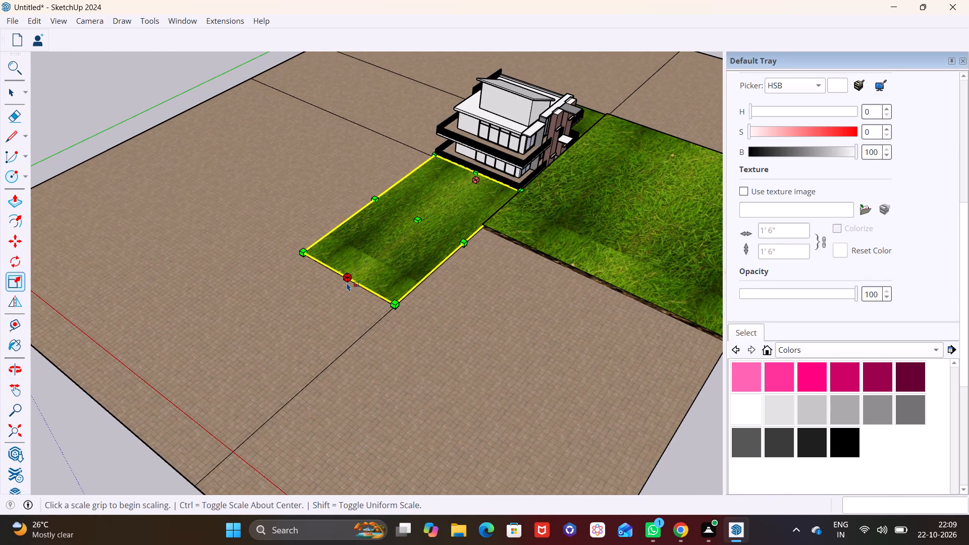
click(347, 283)
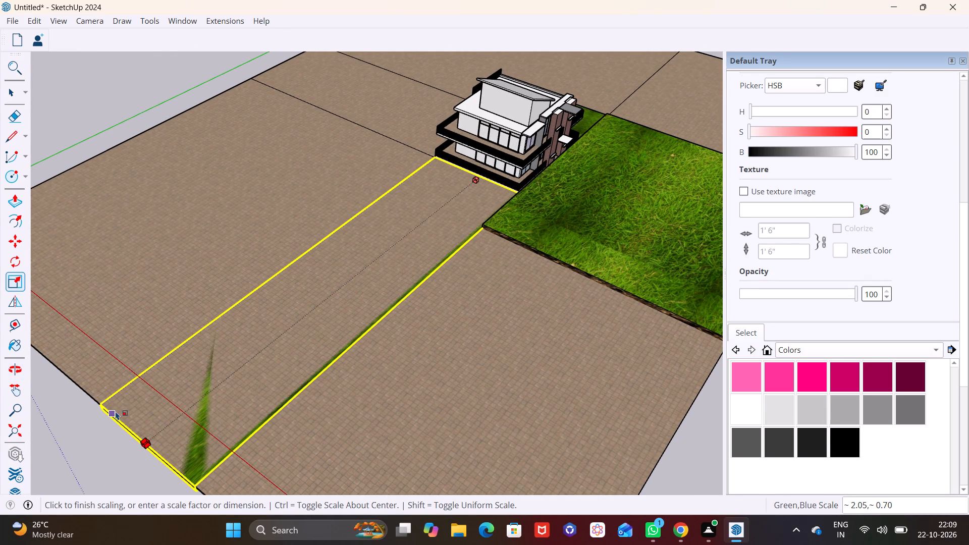
click(116, 411)
Scale the lengthened side lawn by about 3.72 towards the rear edge of the paved ground.
middle_drag(263, 353, 629, 295)
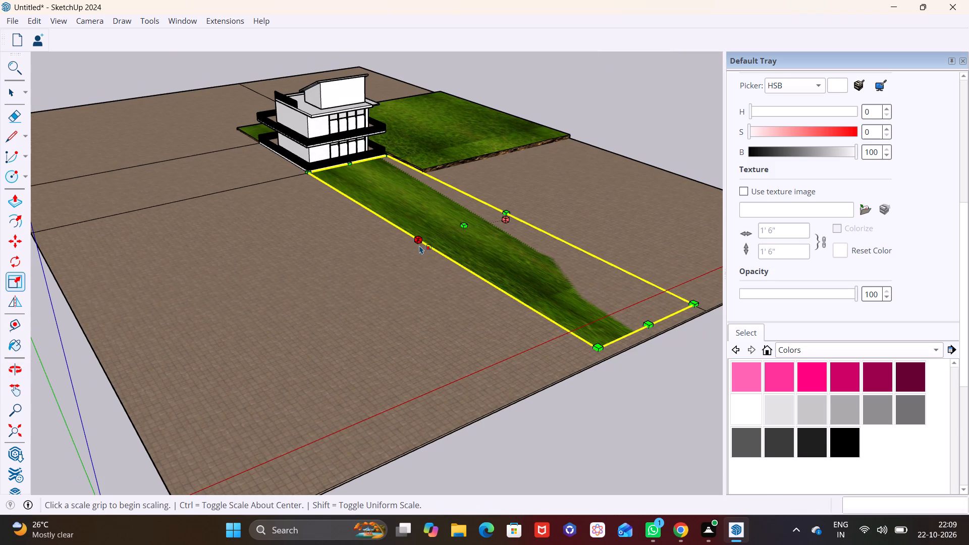
click(419, 245)
click(109, 379)
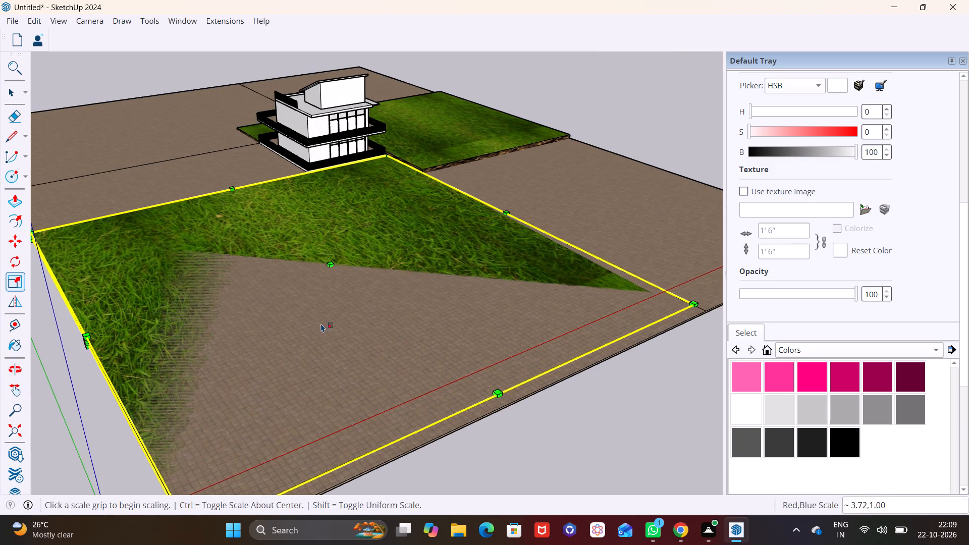
Raise the enlarged side lawn so its bottom corner meets the top of the paved ground.
middle_drag(321, 325, 92, 280)
scroll(319, 272, up, 3)
key(m)
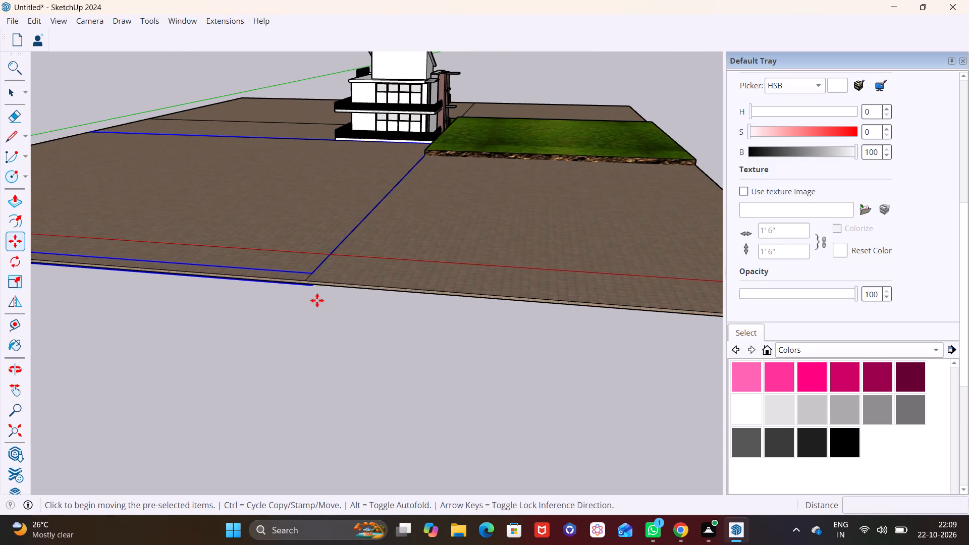
click(310, 291)
click(307, 282)
Scale the front lawn sideways past the enlarged side lawn to the paved ground's nearby side edge.
middle_drag(481, 197, 449, 323)
scroll(397, 242, down, 5)
middle_drag(419, 265, 151, 319)
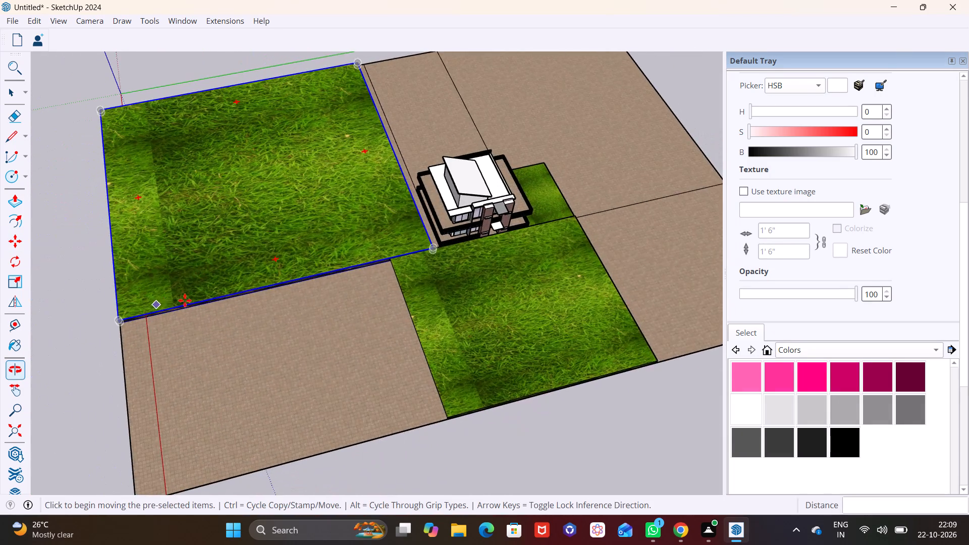
scroll(265, 287, down, 3)
middle_drag(291, 289, 400, 206)
scroll(471, 198, up, 4)
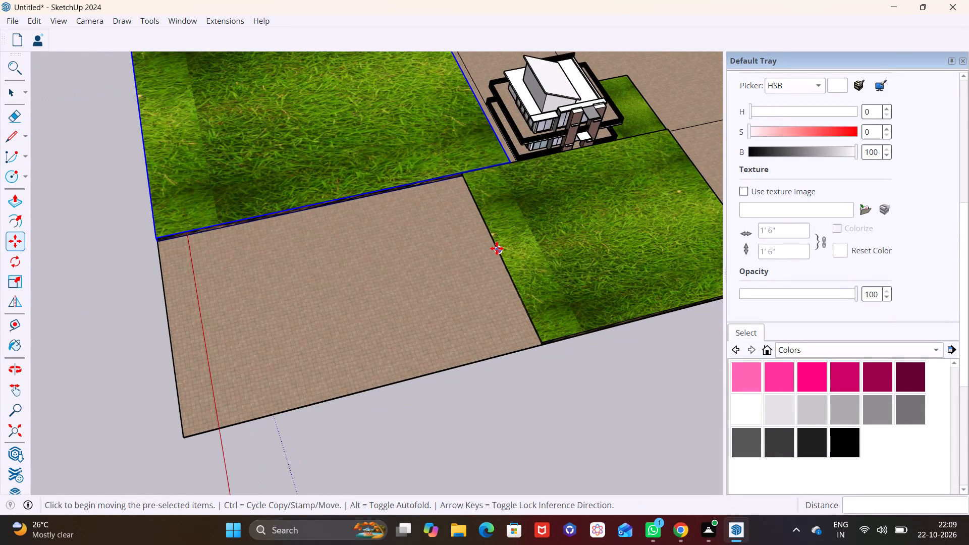
key(space)
click(510, 239)
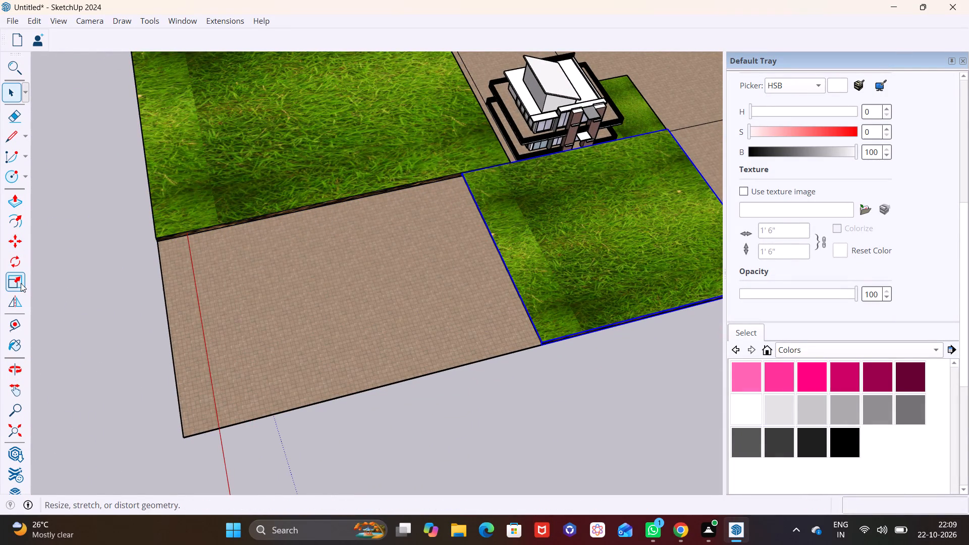
click(21, 283)
middle_drag(434, 244, 471, 175)
click(492, 226)
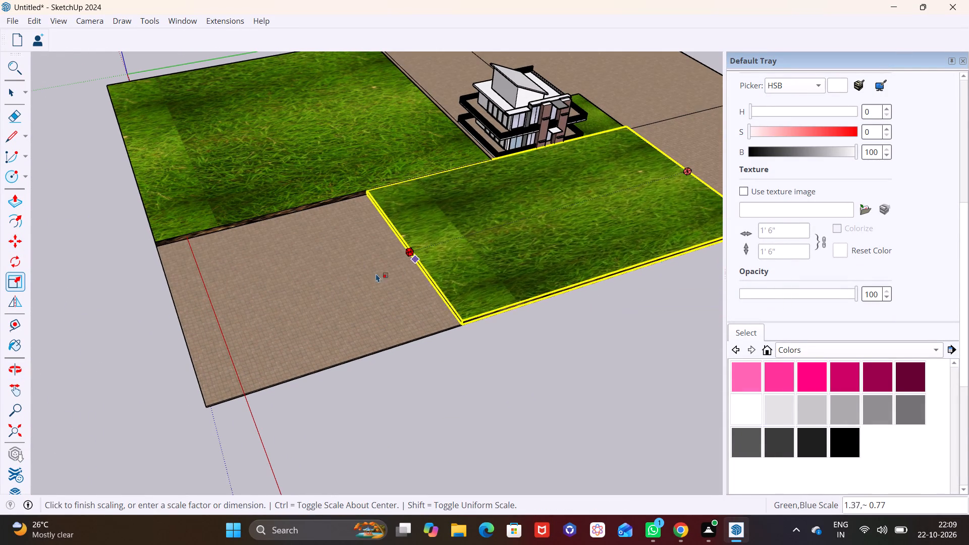
click(183, 330)
Scale the other end of the front lawn to the opposite side edge of the paved ground.
scroll(314, 266, down, 5)
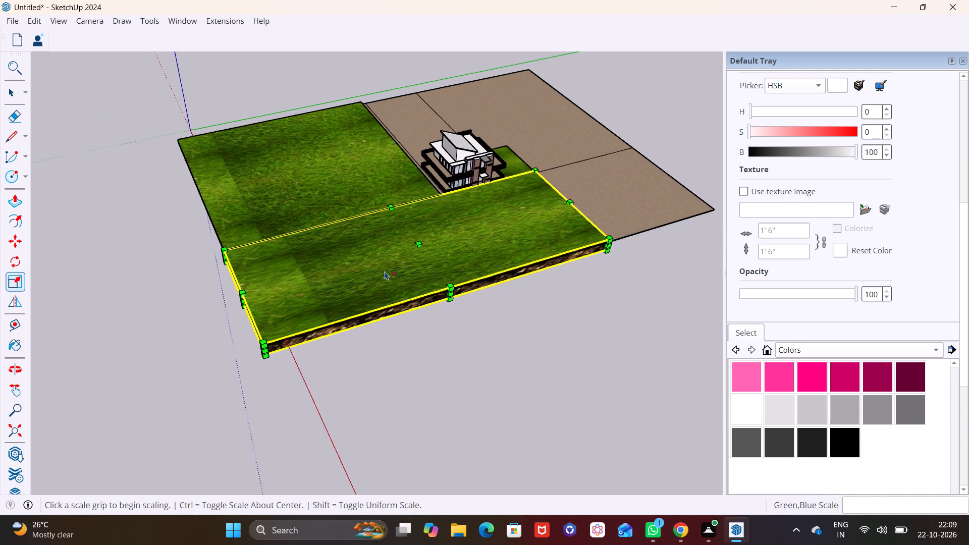
scroll(385, 271, down, 1)
shift+middle_drag(598, 215, 349, 283)
scroll(344, 263, up, 5)
middle_drag(219, 318, 111, 489)
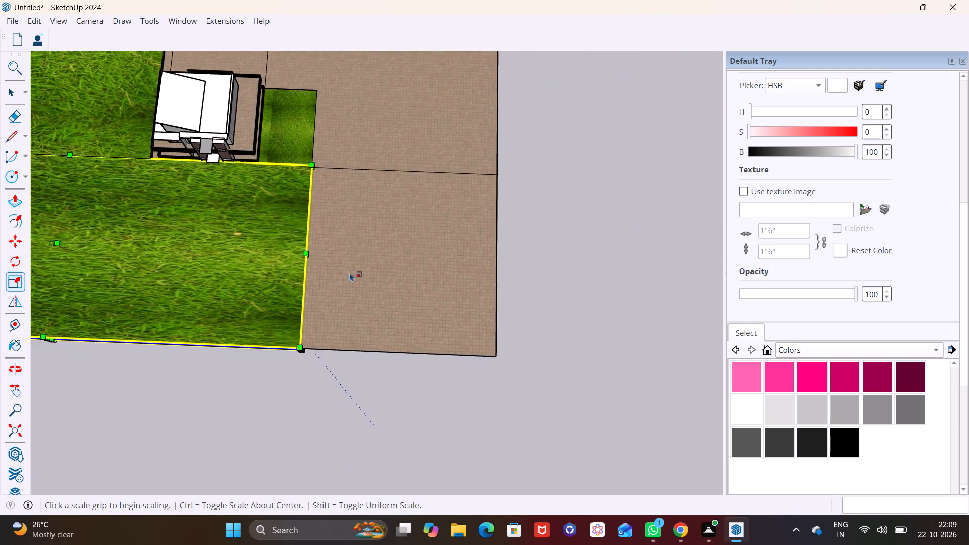
scroll(350, 272, up, 3)
click(288, 253)
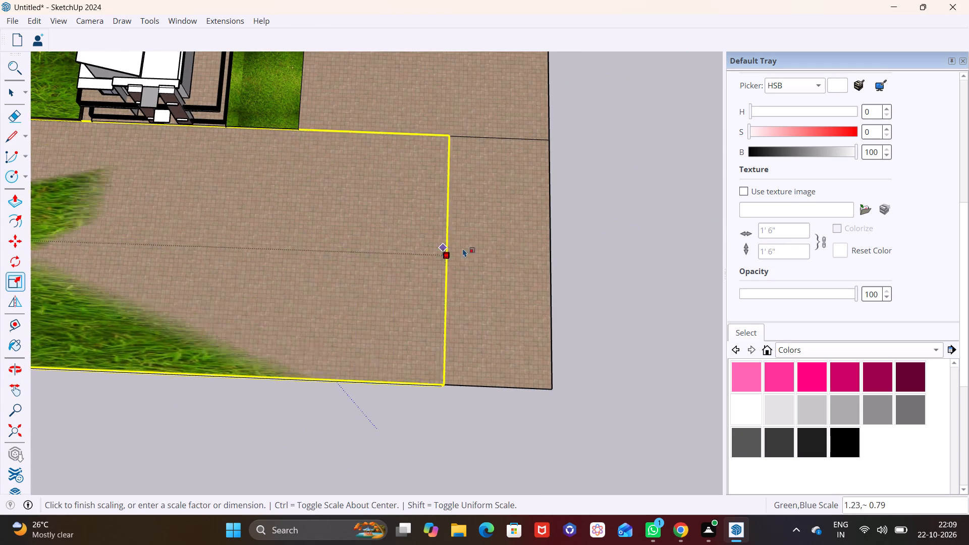
click(551, 248)
Raise the front lawn from its outer corner so its grass surface sits above the paved ground.
scroll(510, 353, up, 1)
middle_drag(510, 353, 339, 202)
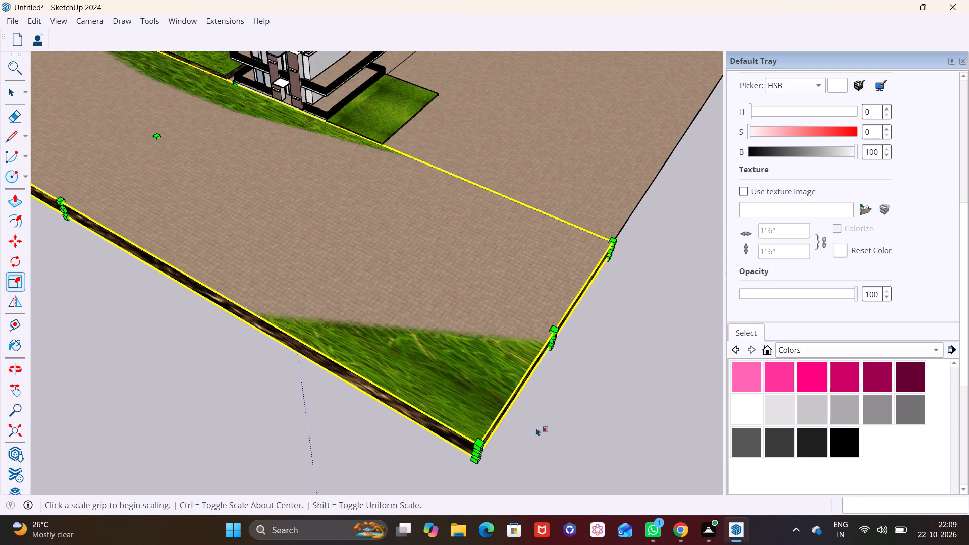
middle_drag(536, 427, 398, 308)
key(m)
scroll(356, 307, down, 5)
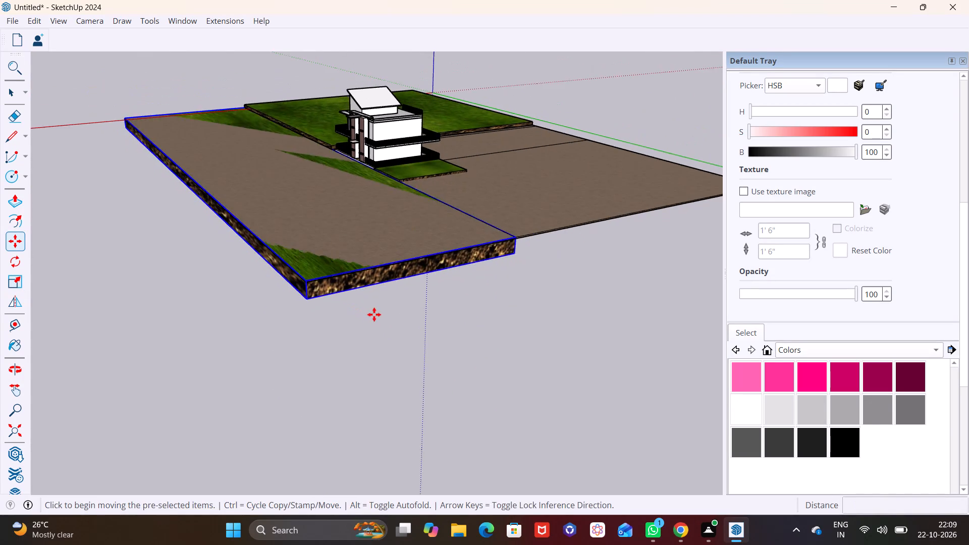
scroll(374, 314, down, 6)
click(458, 282)
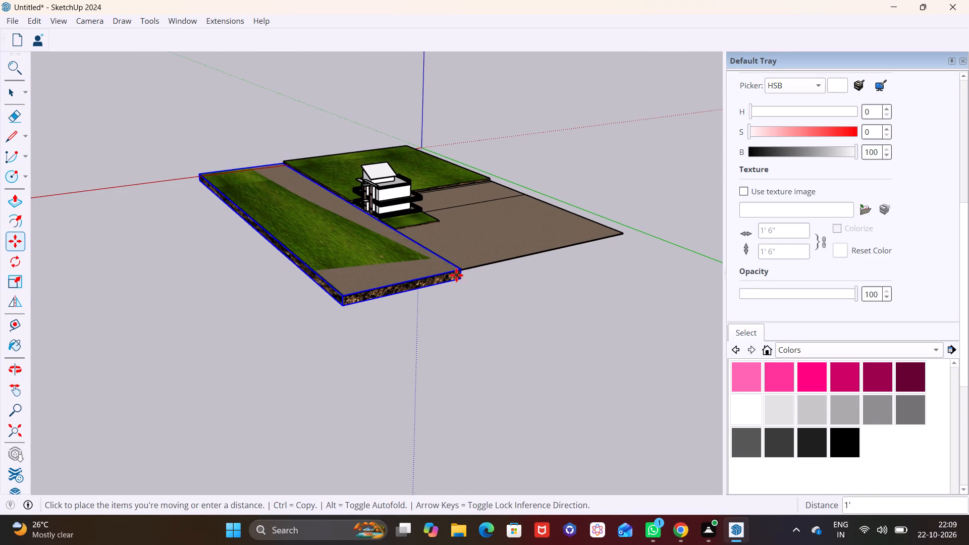
click(453, 267)
key(space)
Move the front lawn towards the house to close the gap, with its corner on the paved ground's dividing line.
click(486, 243)
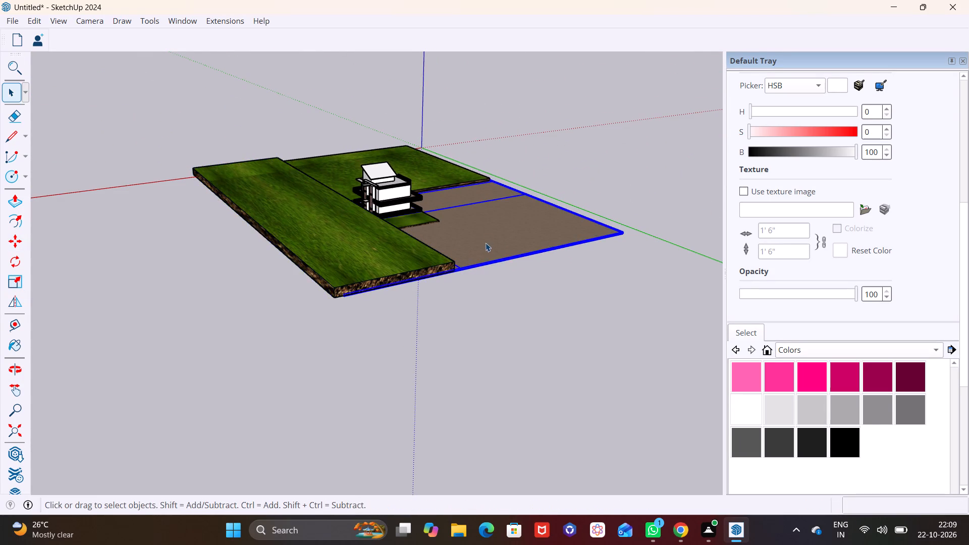
middle_drag(487, 236, 254, 414)
middle_drag(358, 312, 435, 331)
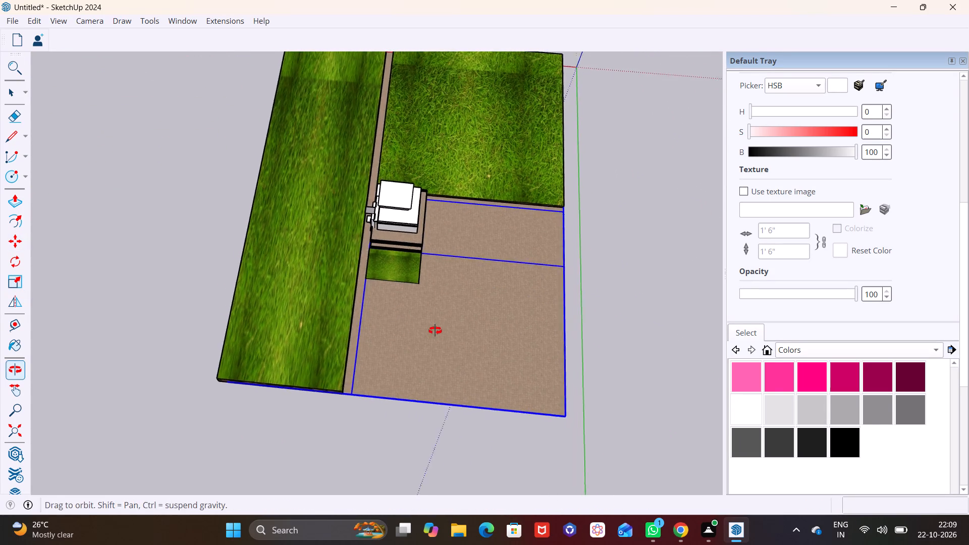
middle_drag(435, 331, 436, 331)
scroll(266, 349, up, 3)
click(334, 370)
key(m)
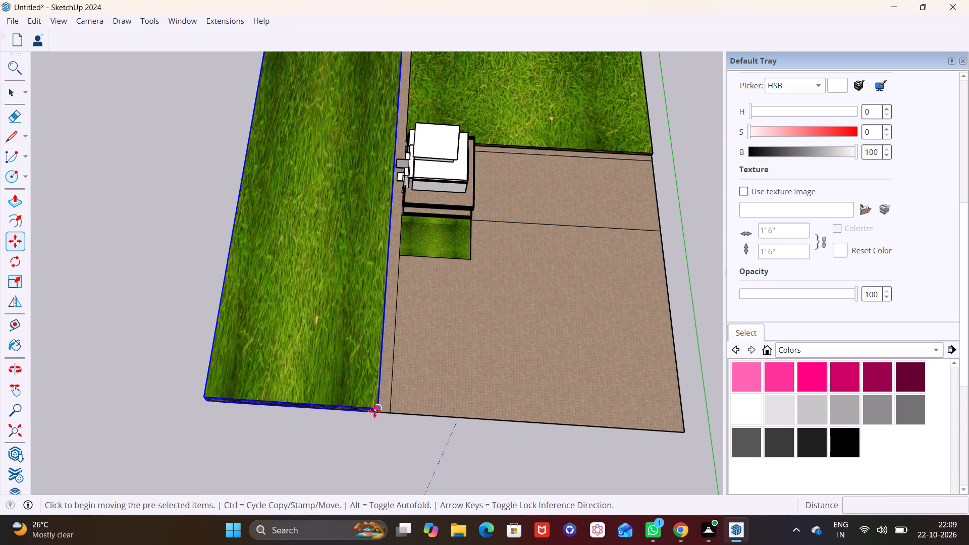
click(374, 411)
click(390, 410)
key(space)
click(471, 332)
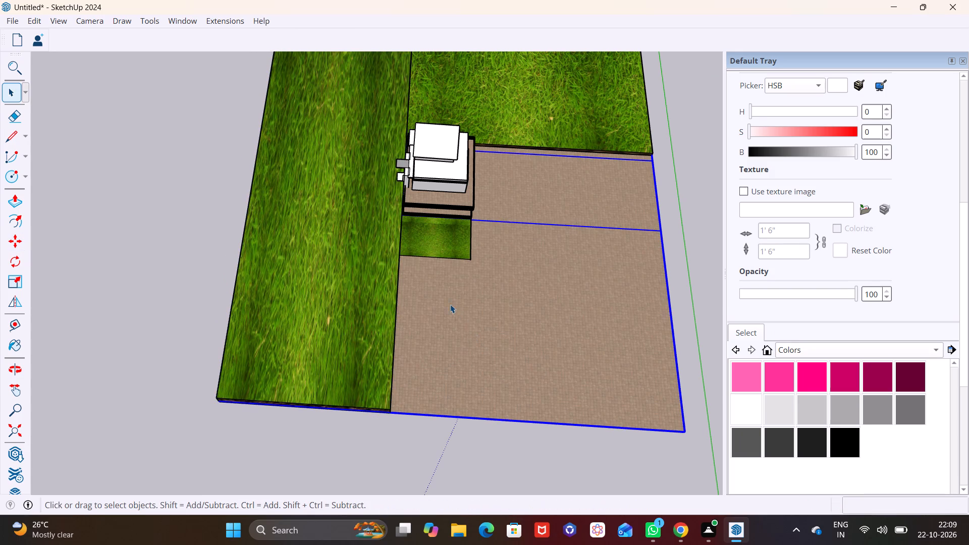
Scale the front lawn's height down to less than half its thickness.
middle_drag(512, 283, 266, 190)
scroll(514, 282, up, 1)
scroll(372, 235, up, 4)
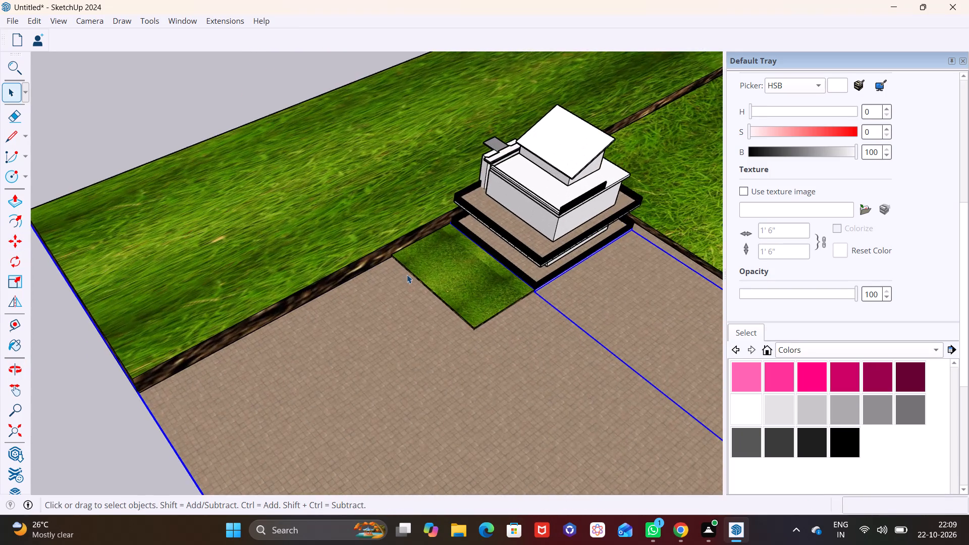
middle_drag(407, 276, 334, 175)
scroll(407, 276, up, 1)
middle_drag(342, 192, 321, 301)
middle_drag(377, 192, 392, 40)
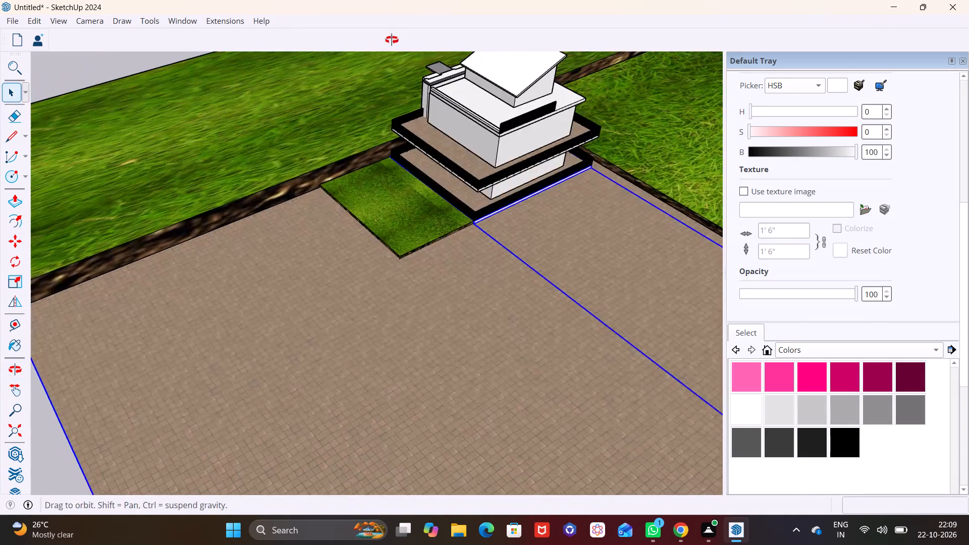
middle_drag(392, 40, 392, 36)
middle_drag(188, 338, 390, 165)
scroll(270, 186, down, 2)
middle_drag(237, 151, 242, 231)
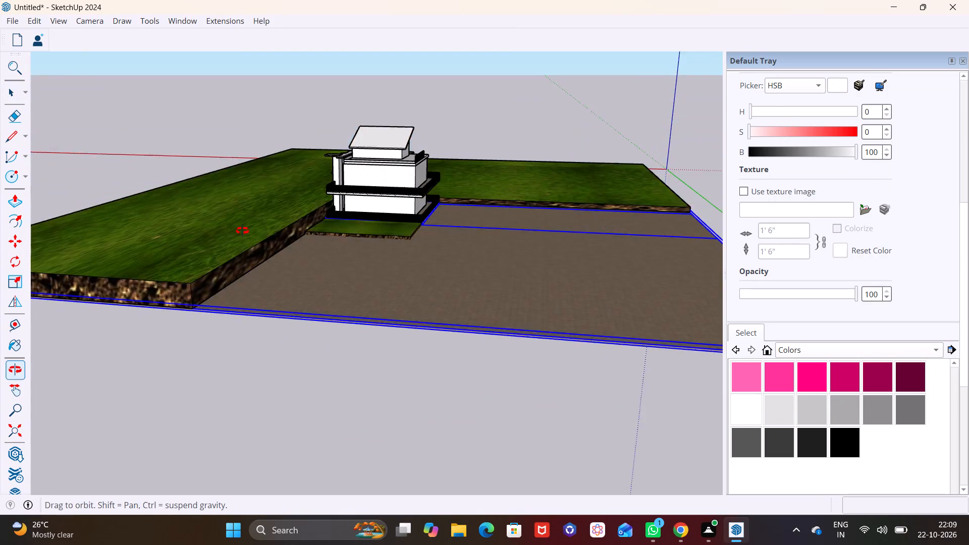
middle_drag(242, 231, 370, 261)
click(327, 280)
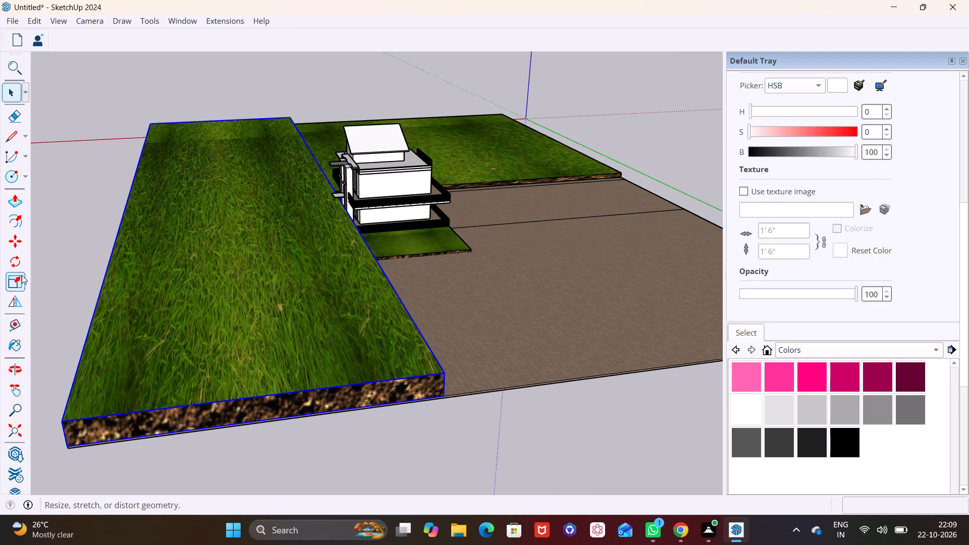
click(21, 284)
click(235, 196)
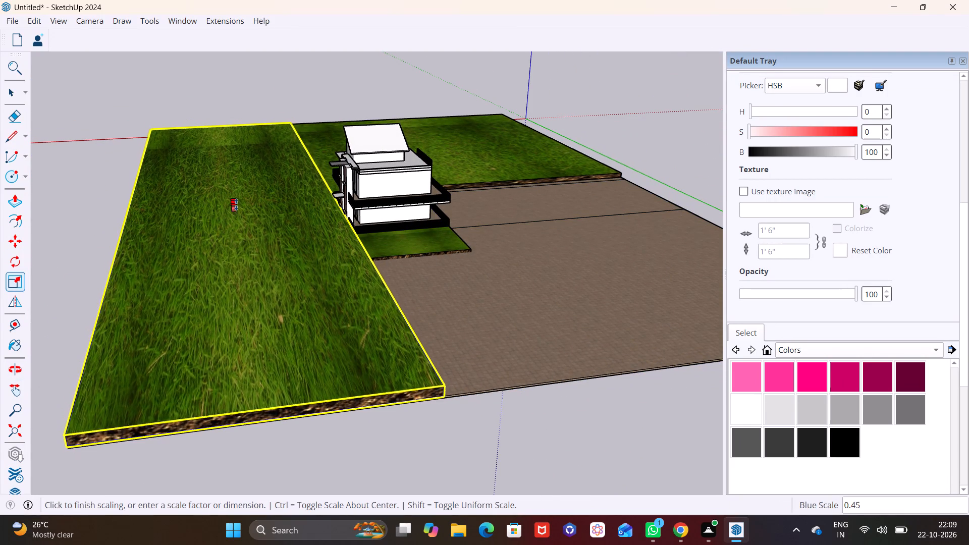
click(238, 213)
Scale the small lawn beside the house lengthwise by about 4.45 to the paved ground's far side edge.
middle_drag(374, 290, 203, 289)
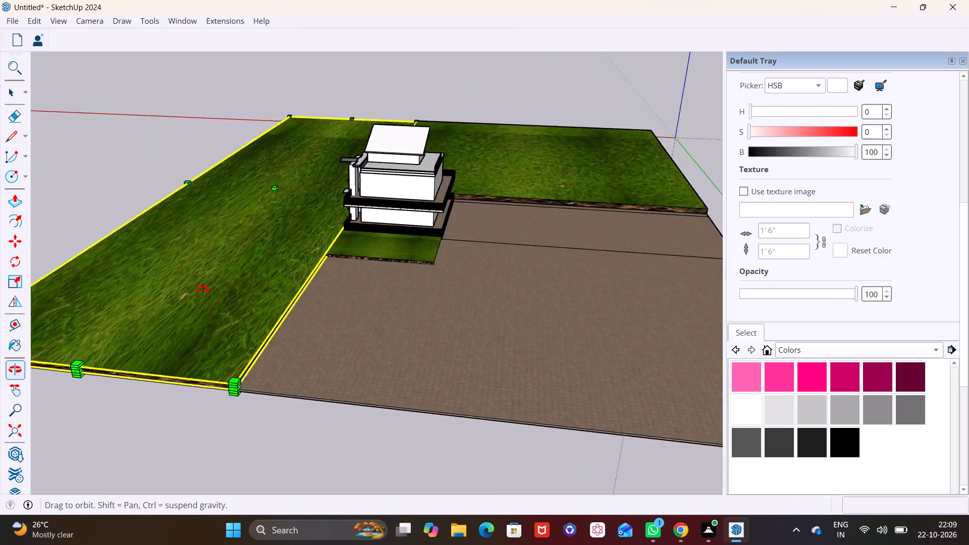
middle_drag(203, 289, 54, 268)
click(345, 245)
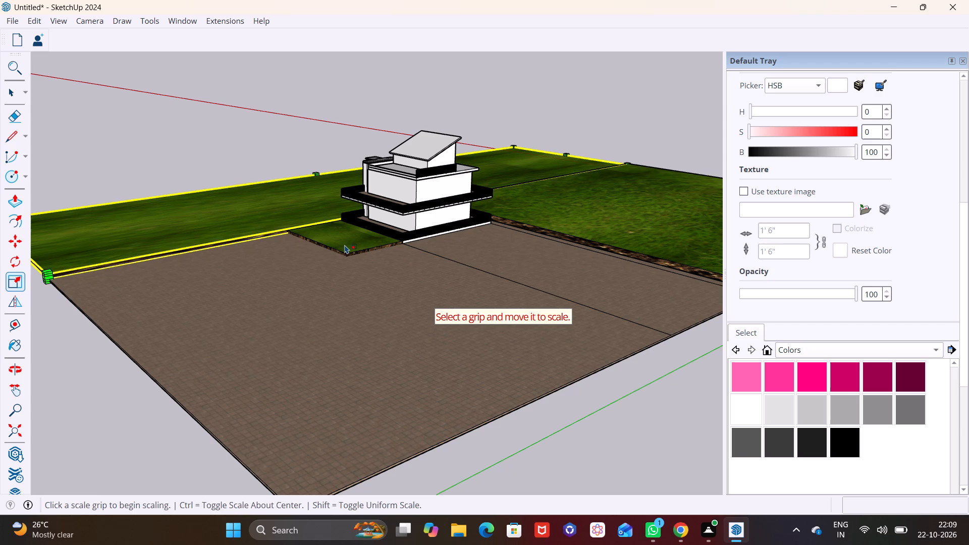
key(space)
click(345, 245)
middle_drag(335, 251, 352, 318)
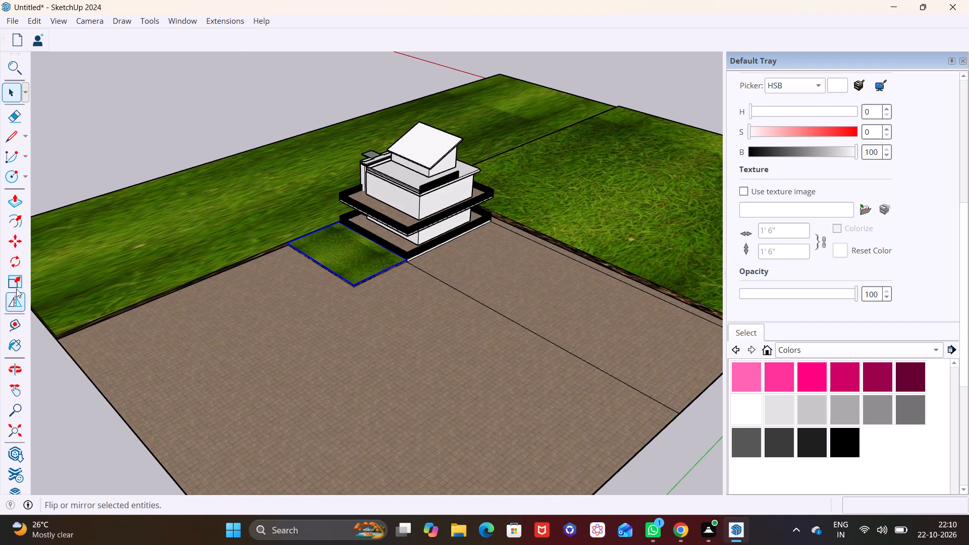
click(16, 289)
click(317, 261)
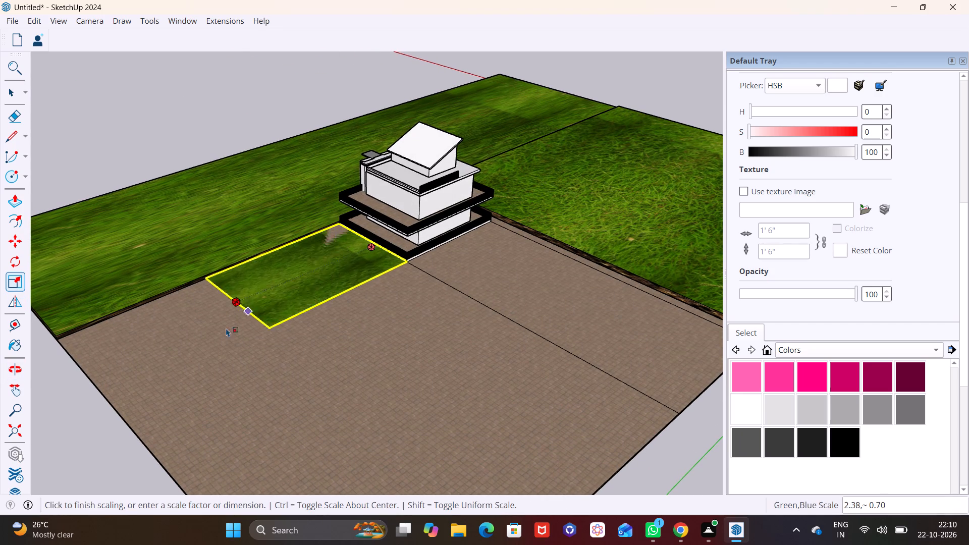
click(95, 387)
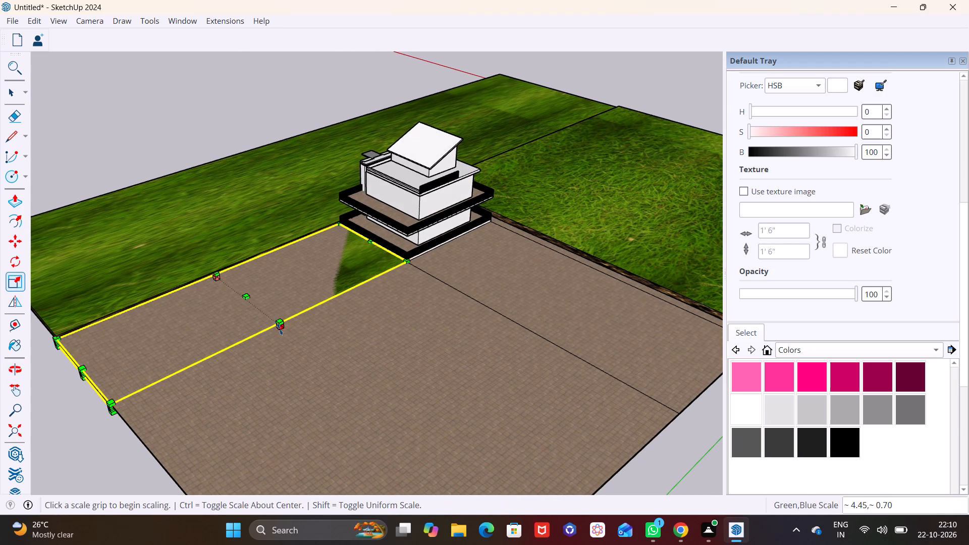
Scale the lengthened small lawn's width by about 3.67 to the paved ground's outer edge.
click(283, 325)
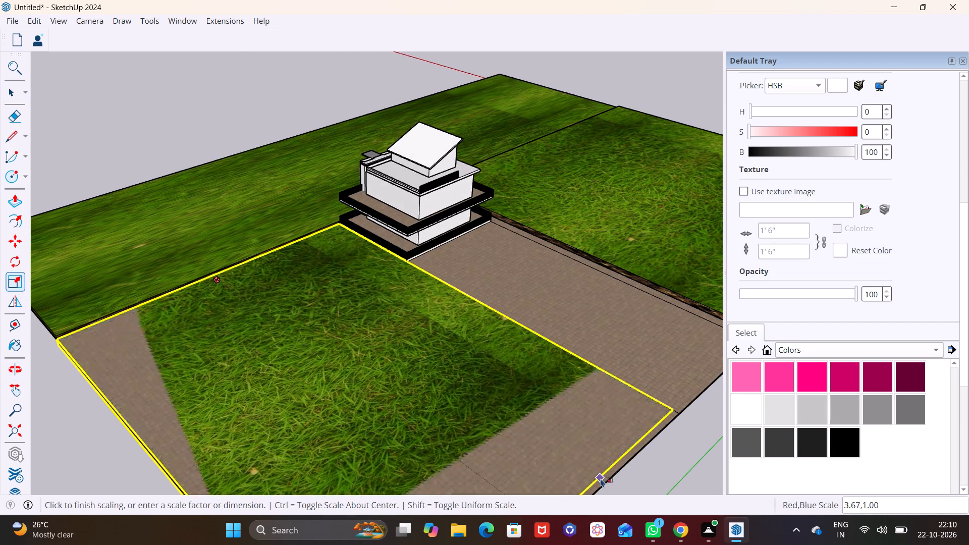
click(603, 482)
Raise the enlarged small lawn about 1' 9" from its outer corner so its grass clears the paved ground.
scroll(421, 382, down, 6)
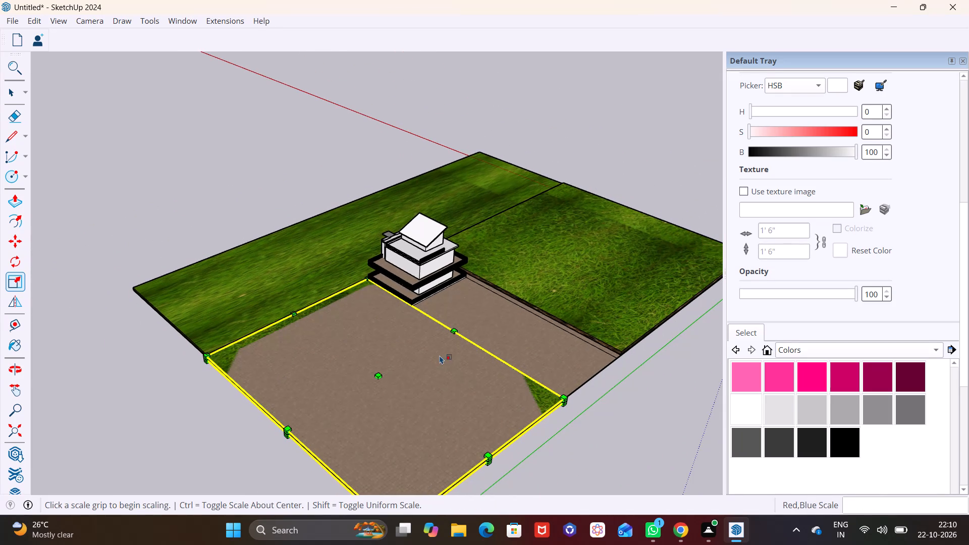
middle_drag(453, 414, 398, 318)
scroll(289, 368, up, 5)
key(m)
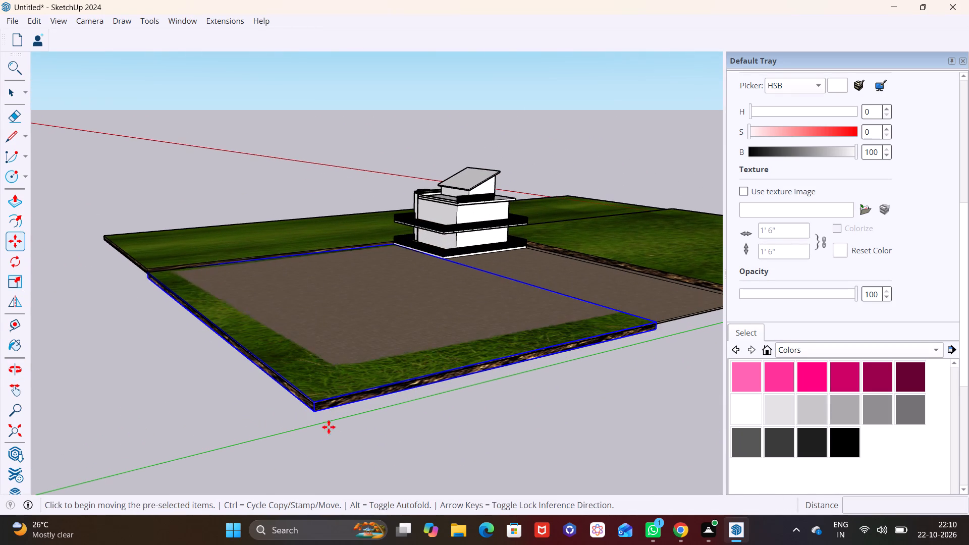
click(319, 416)
click(316, 404)
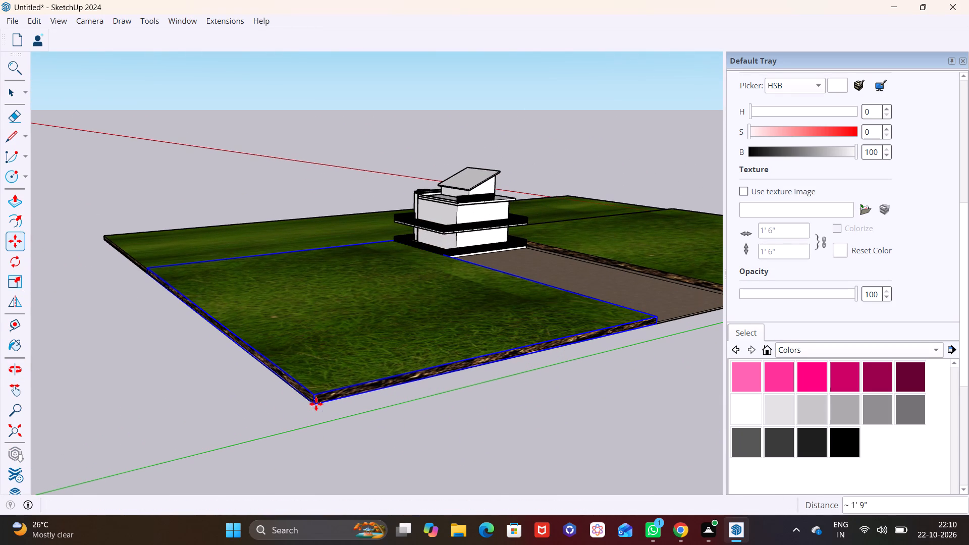
key(space)
click(404, 429)
Examine the three lawns around the house and the remaining paved strip from several angles.
middle_drag(382, 337, 322, 474)
scroll(298, 373, down, 4)
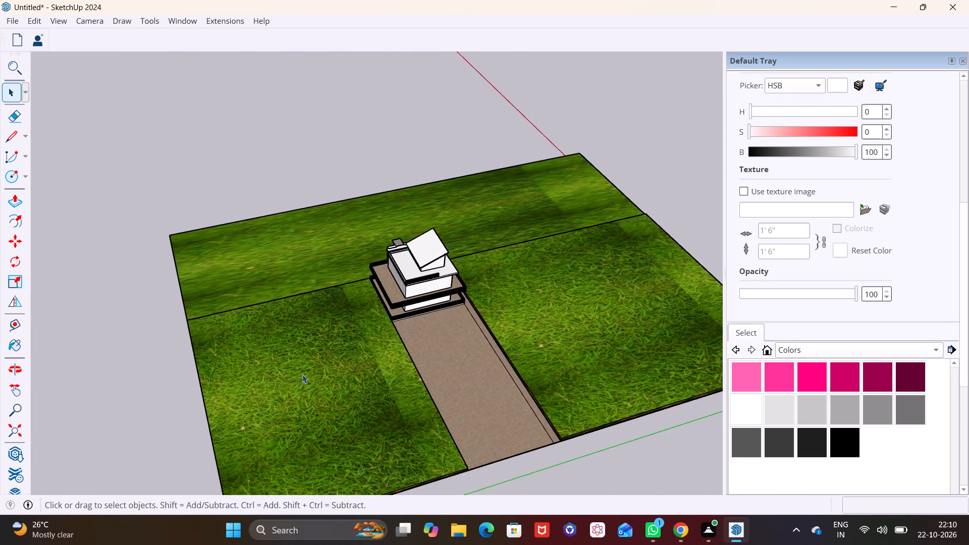
scroll(302, 374, down, 3)
middle_drag(401, 399, 325, 358)
scroll(316, 355, up, 1)
middle_drag(314, 359, 248, 457)
scroll(275, 358, up, 4)
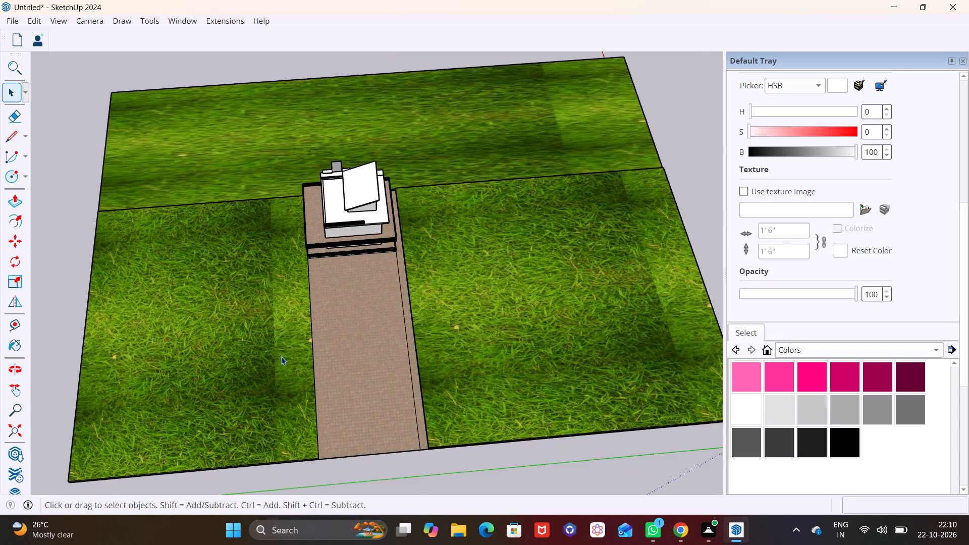
scroll(281, 356, up, 2)
middle_drag(312, 342, 457, 338)
scroll(420, 339, up, 1)
scroll(378, 335, down, 6)
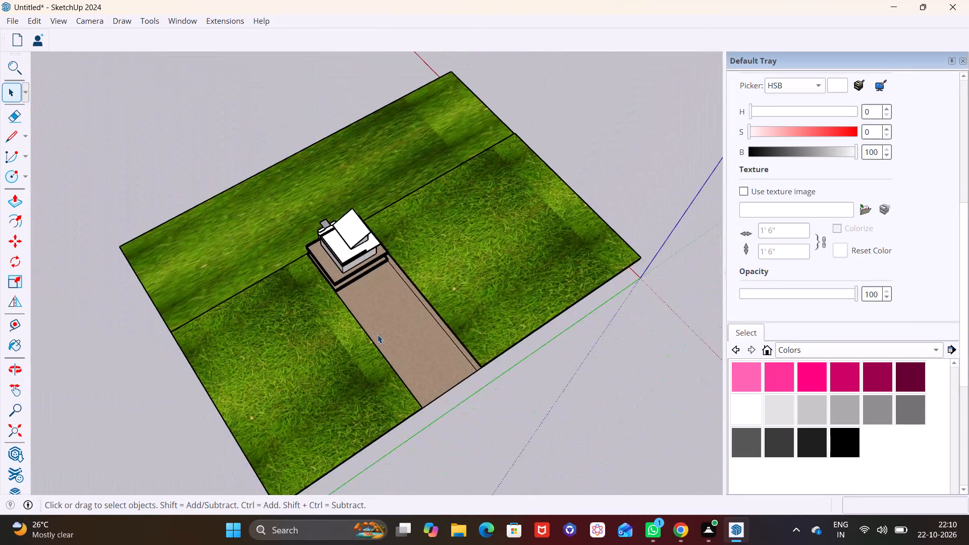
scroll(378, 335, down, 4)
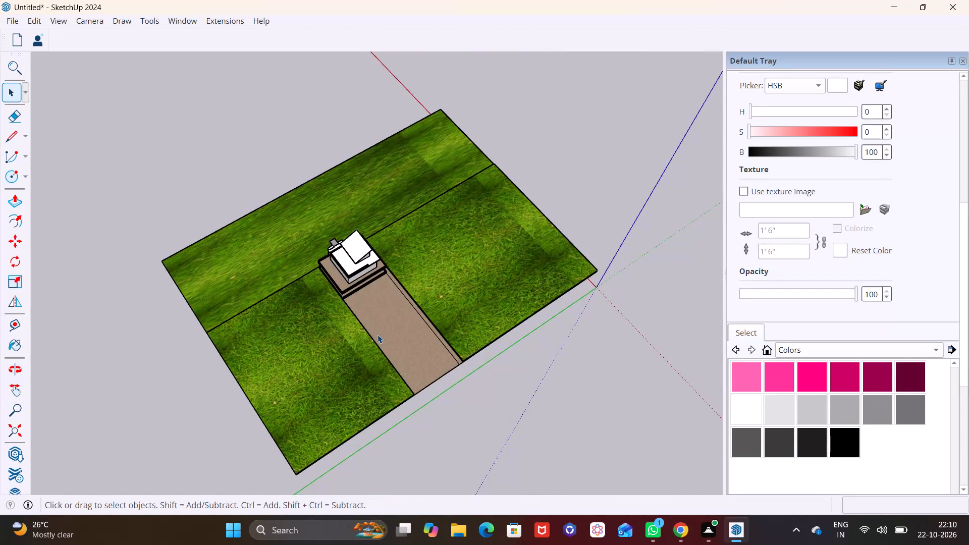
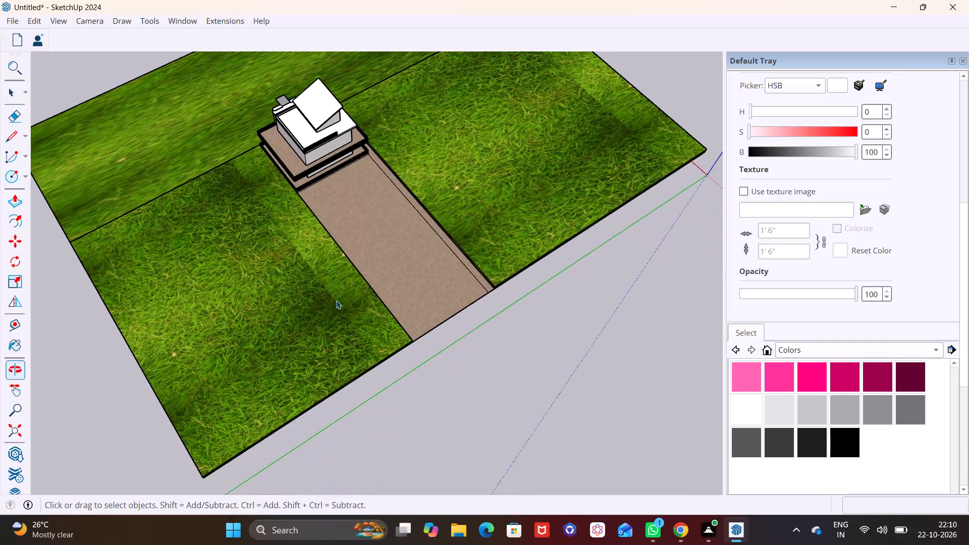
Import the square Grass turf model with a soil edge from 3D Warehouse and place it on the paved strip in front of the house.
scroll(336, 302, up, 1)
middle_drag(336, 302, 273, 192)
scroll(332, 180, up, 3)
shift+middle_drag(345, 198, 239, 284)
shift+scroll(336, 206, up, 1)
scroll(261, 279, up, 4)
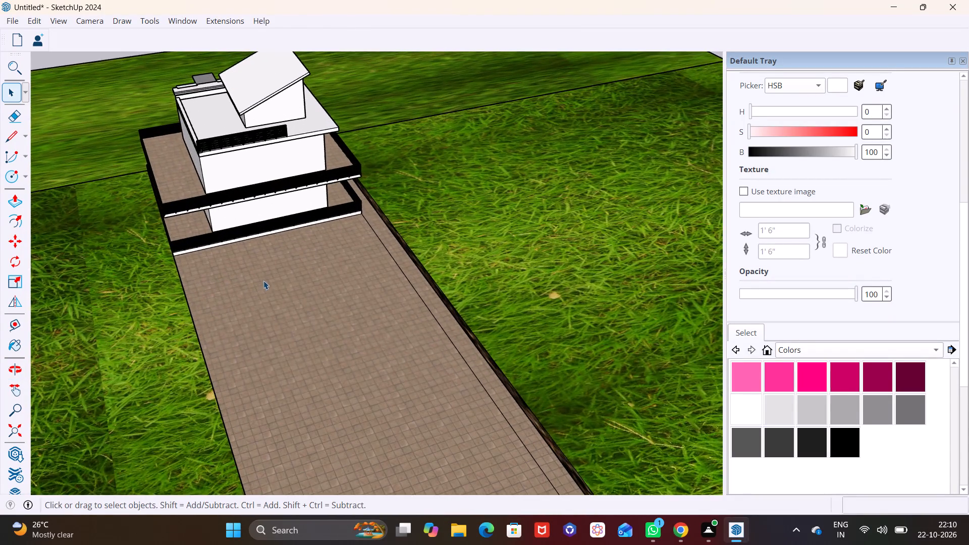
scroll(268, 290, up, 1)
middle_drag(263, 289, 197, 265)
scroll(219, 286, down, 7)
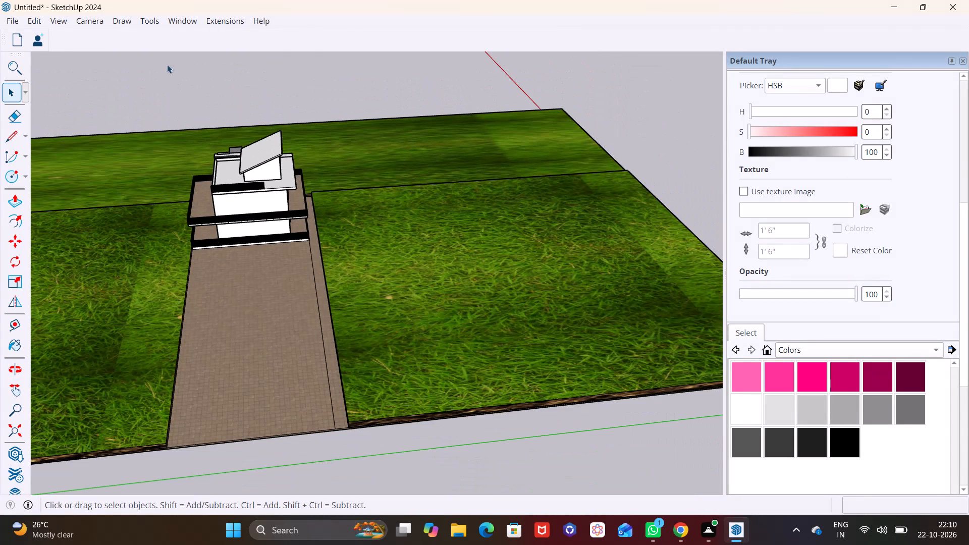
click(188, 23)
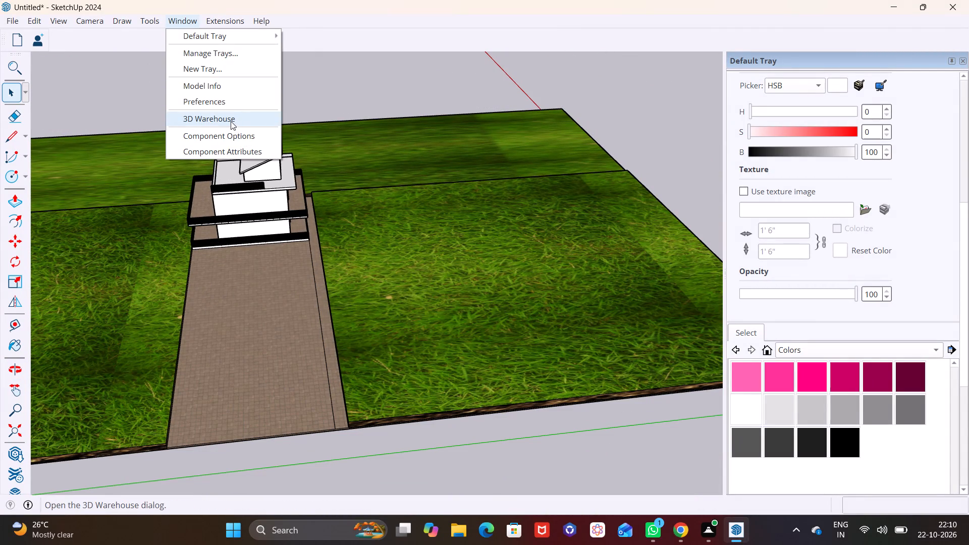
click(231, 121)
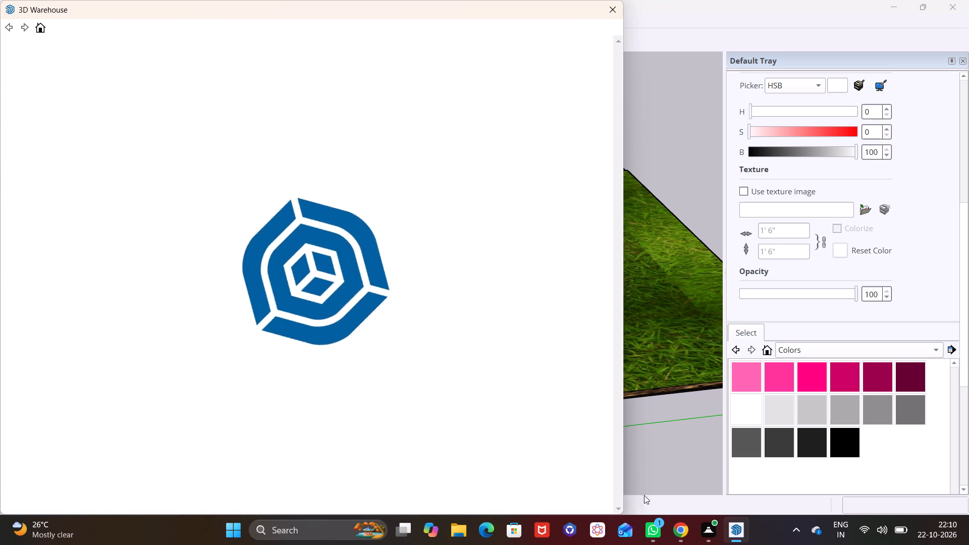
click(615, 511)
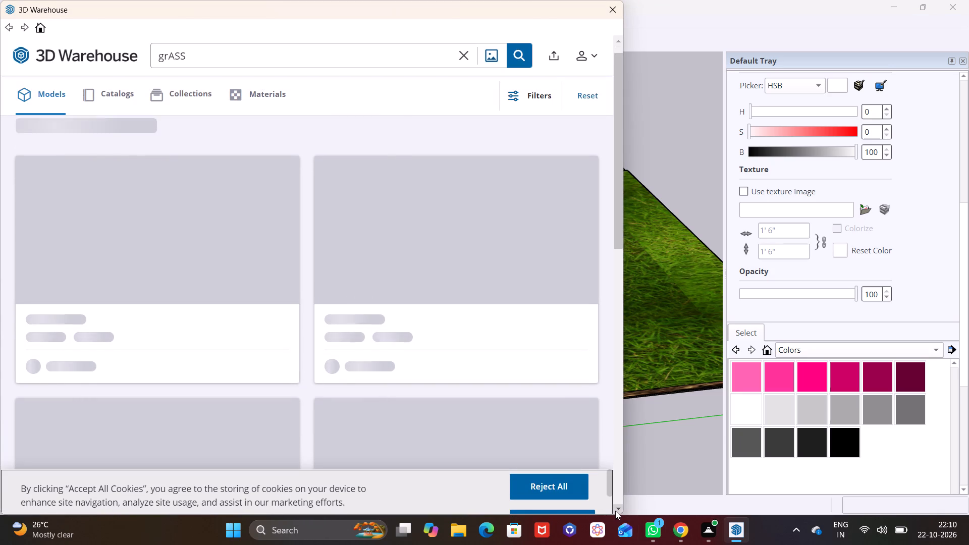
click(615, 511)
click(615, 511)
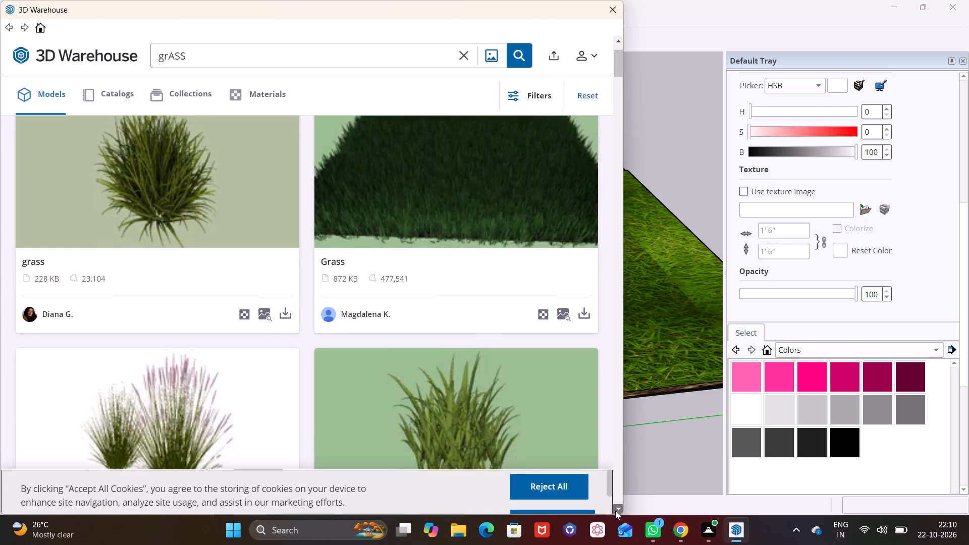
click(615, 511)
click(615, 511)
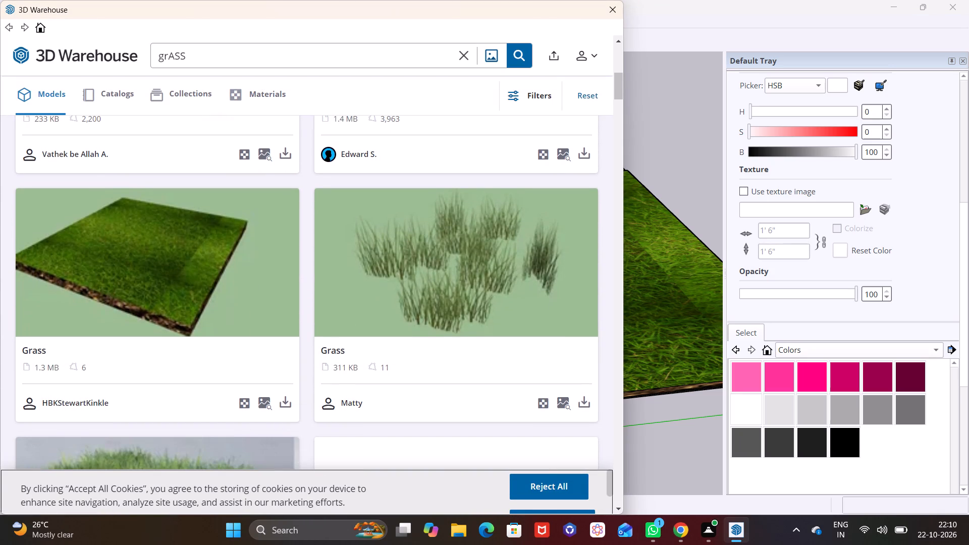
click(287, 398)
click(250, 277)
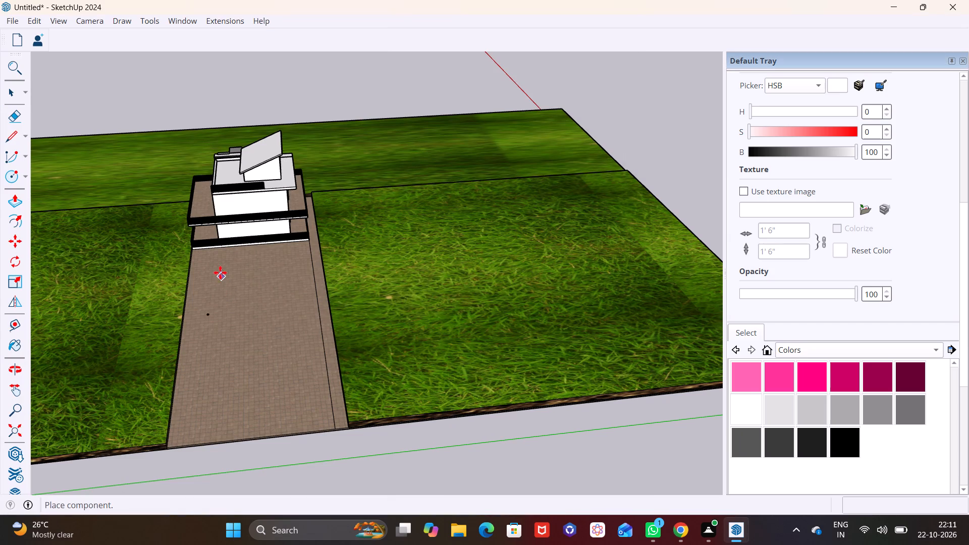
click(204, 259)
Scale the tiny new grass patch across the paved strip by about 14.60 along the green axis.
scroll(162, 287, up, 10)
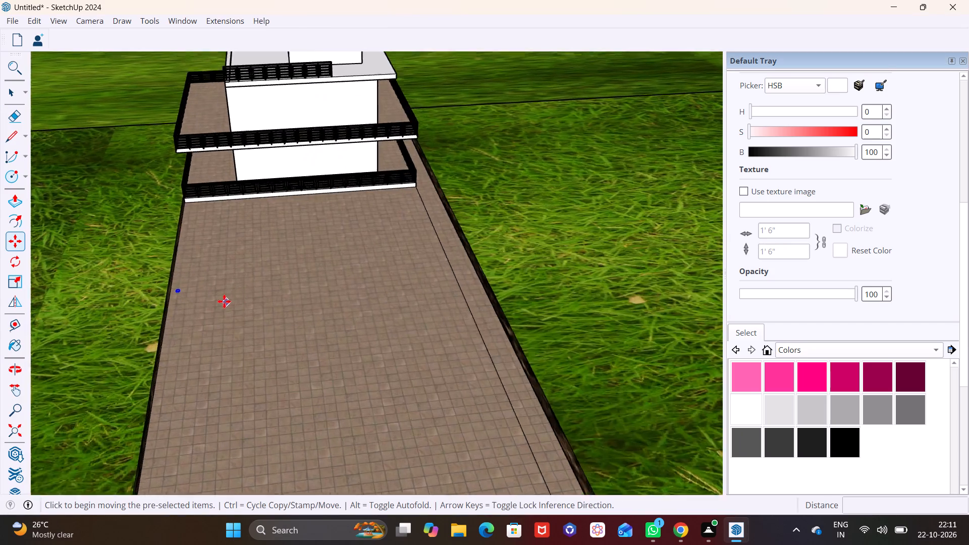
scroll(224, 301, up, 13)
middle_drag(167, 298, 149, 364)
scroll(141, 327, up, 1)
middle_drag(141, 327, 251, 286)
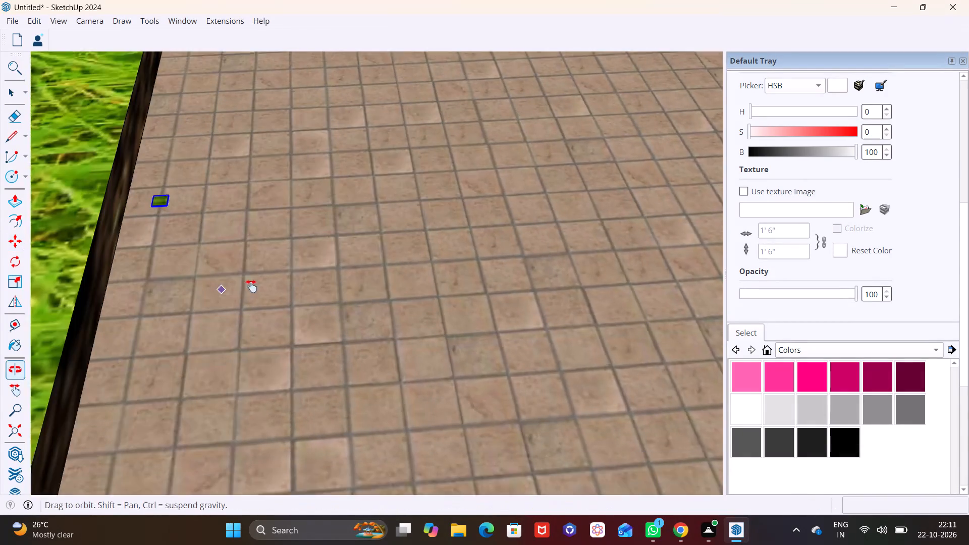
middle_drag(251, 286, 259, 286)
scroll(238, 184, up, 6)
key(space)
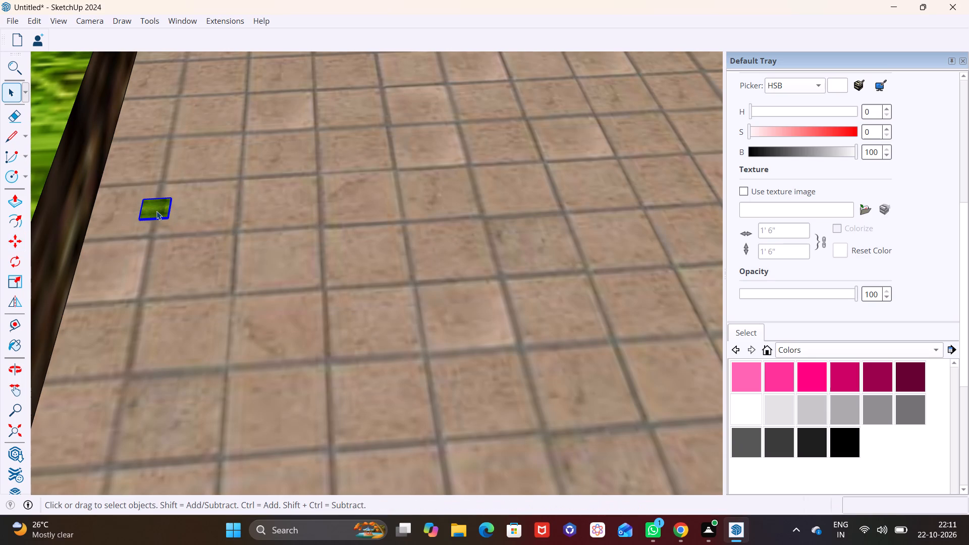
click(156, 211)
click(16, 285)
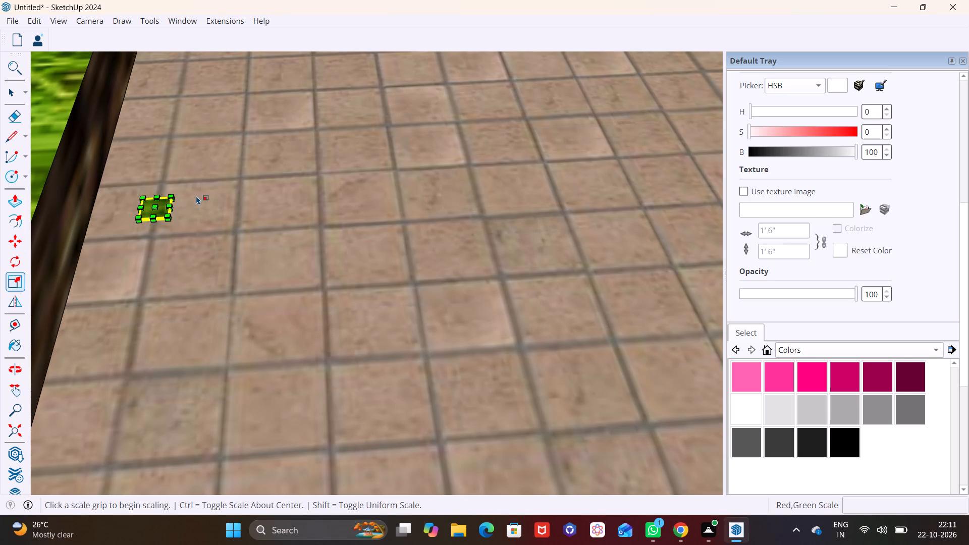
click(171, 207)
click(533, 161)
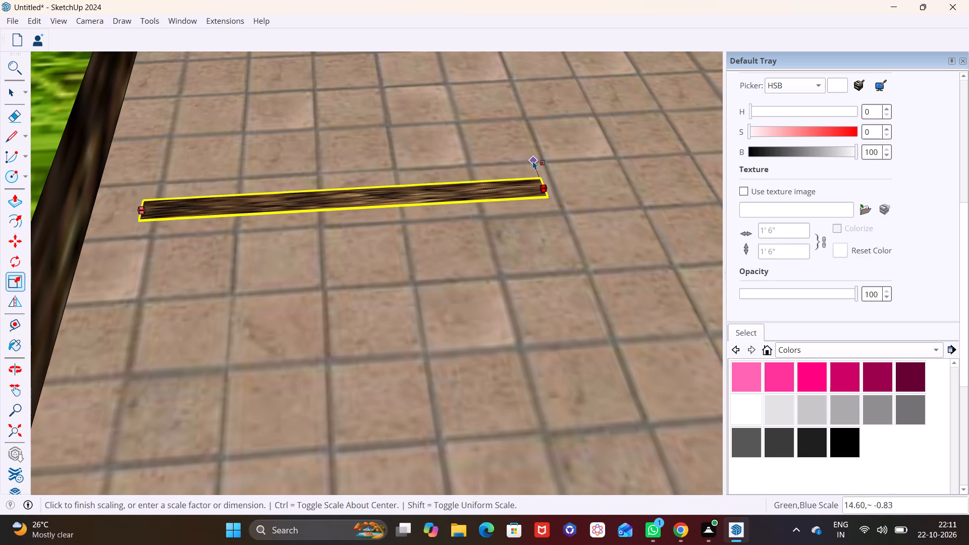
Scale the narrow grass strip's long side toward the house by about 5.00 along the red axis.
scroll(505, 219, up, 1)
middle_drag(503, 219, 211, 420)
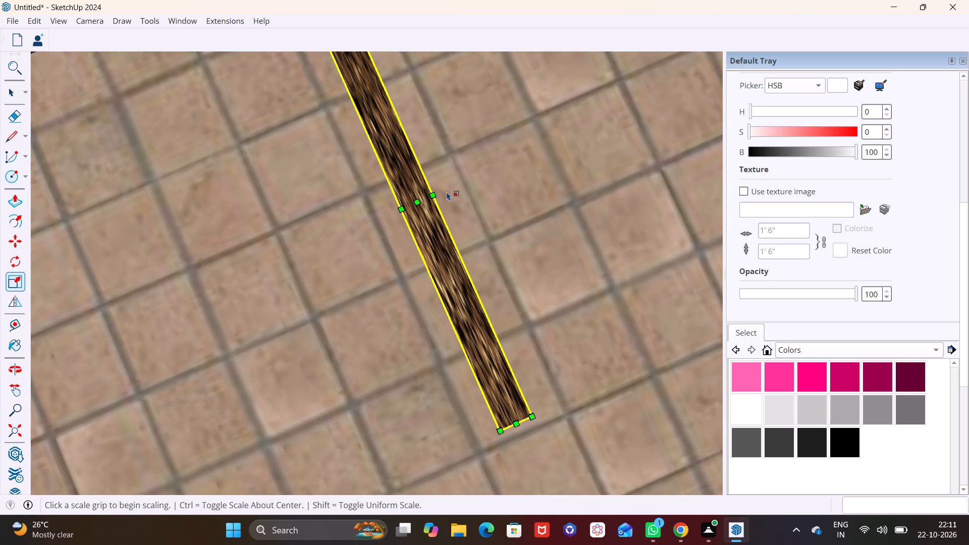
click(435, 196)
click(647, 120)
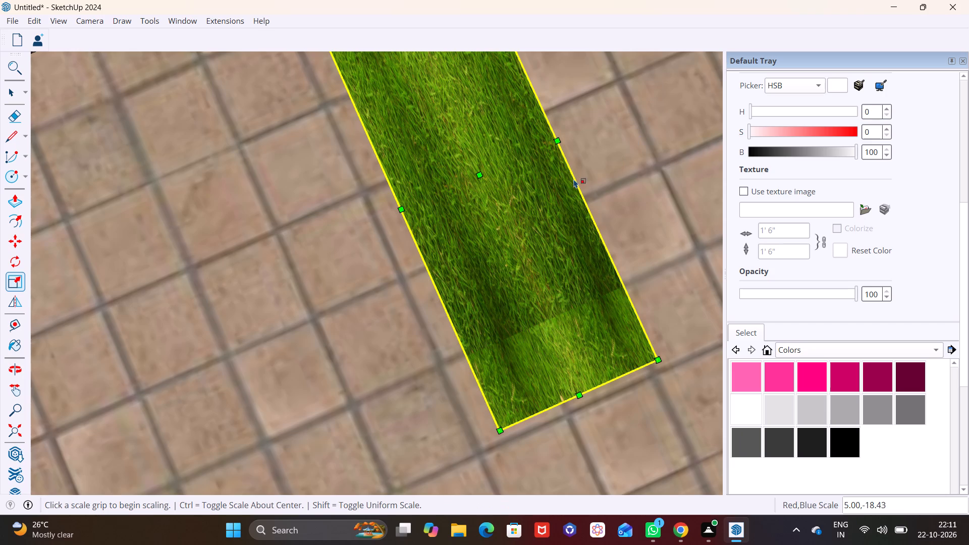
Stretch the grass patch along the red axis in further stages, including one of about 1.23, until it nearly reaches the house's front railing.
scroll(574, 192, down, 6)
middle_drag(567, 208, 319, 321)
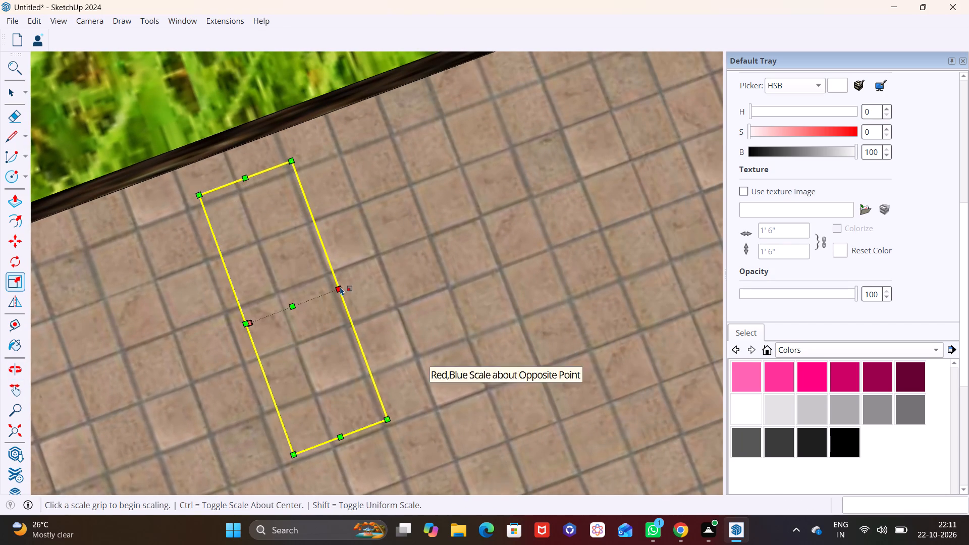
click(340, 287)
click(677, 149)
middle_drag(657, 158, 486, 260)
shift+scroll(657, 159, up, 1)
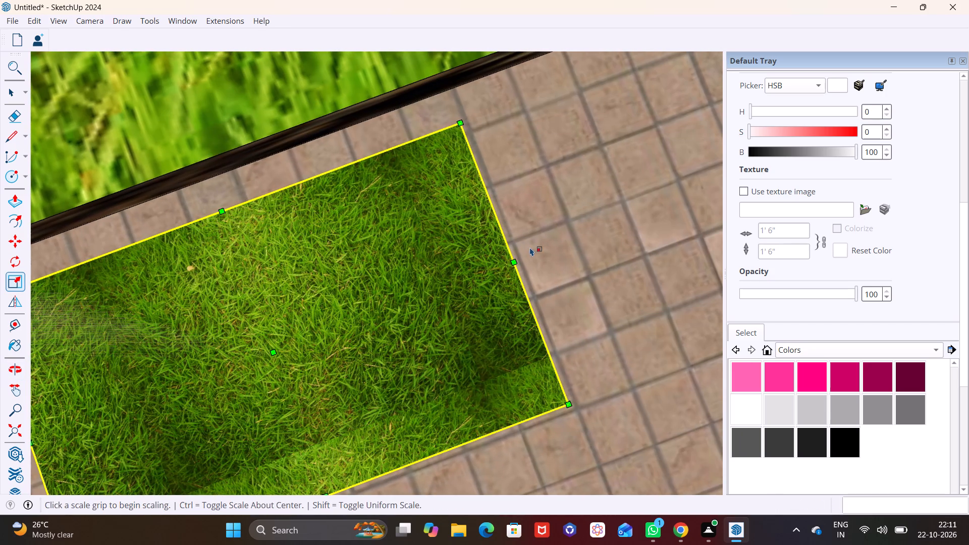
click(517, 262)
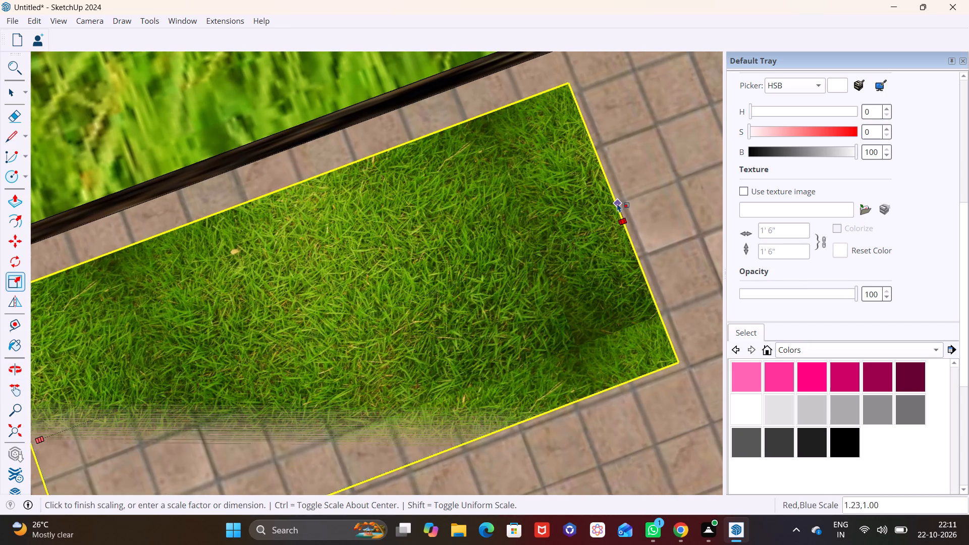
click(617, 203)
shift+middle_drag(617, 203, 239, 371)
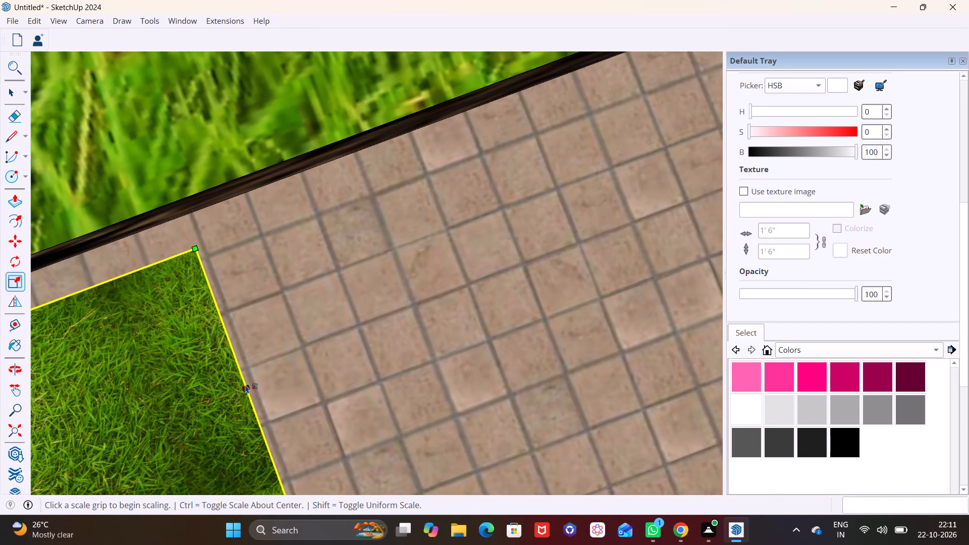
click(245, 385)
click(689, 190)
shift+middle_drag(676, 203, 302, 356)
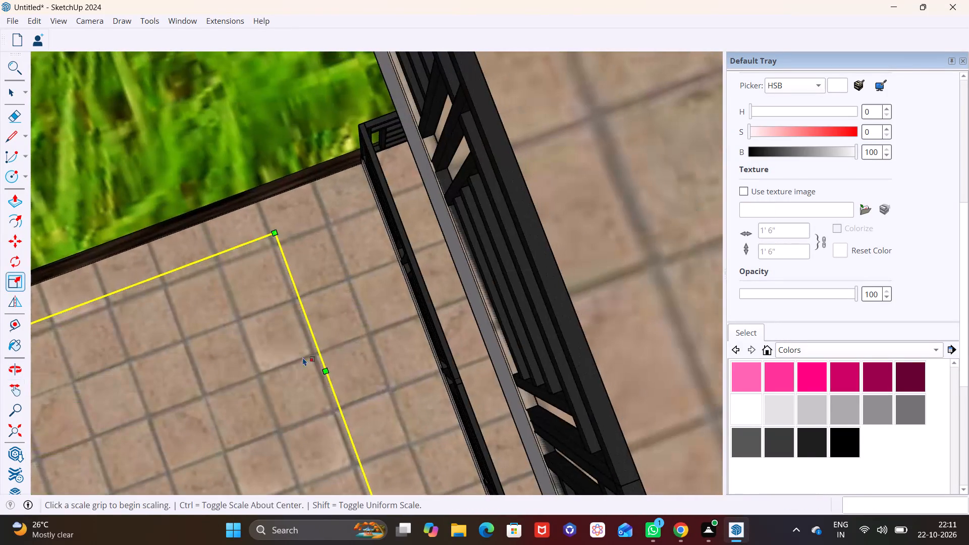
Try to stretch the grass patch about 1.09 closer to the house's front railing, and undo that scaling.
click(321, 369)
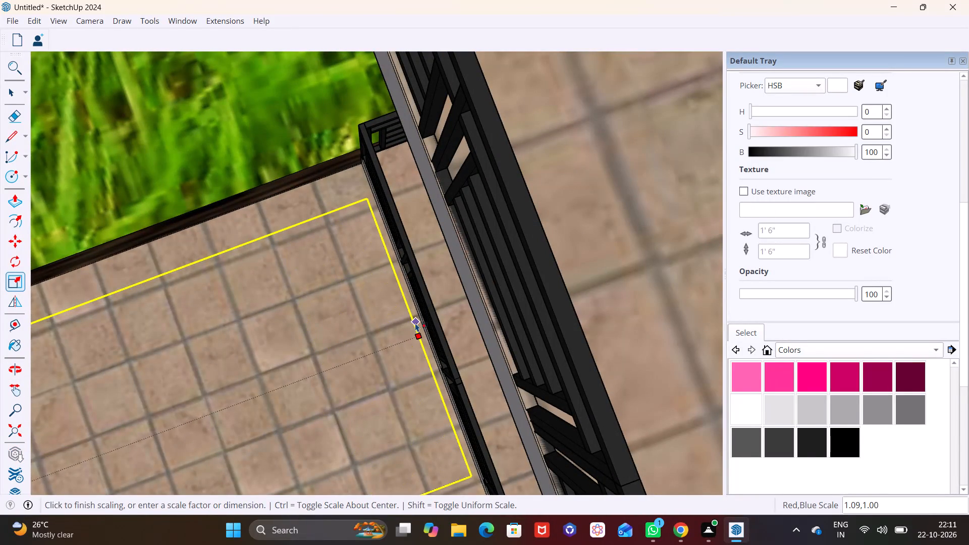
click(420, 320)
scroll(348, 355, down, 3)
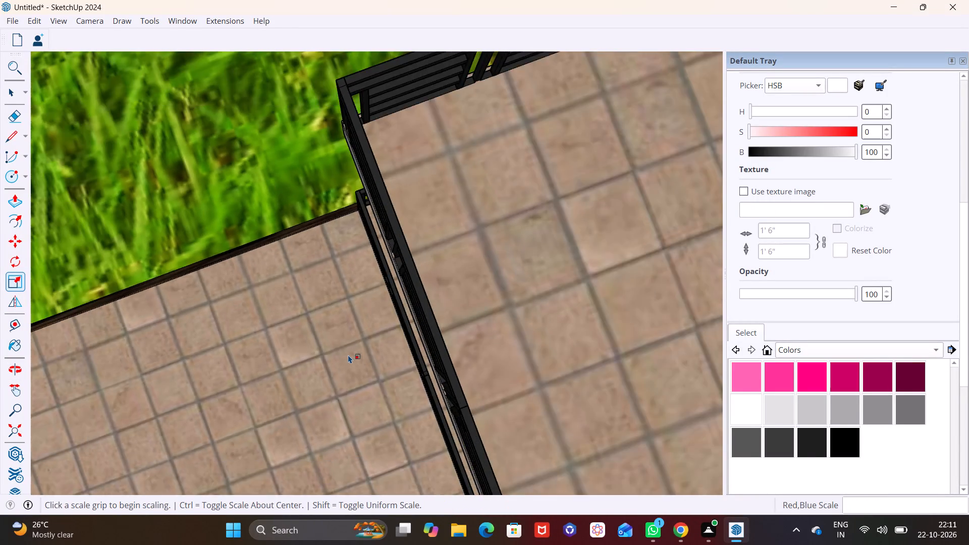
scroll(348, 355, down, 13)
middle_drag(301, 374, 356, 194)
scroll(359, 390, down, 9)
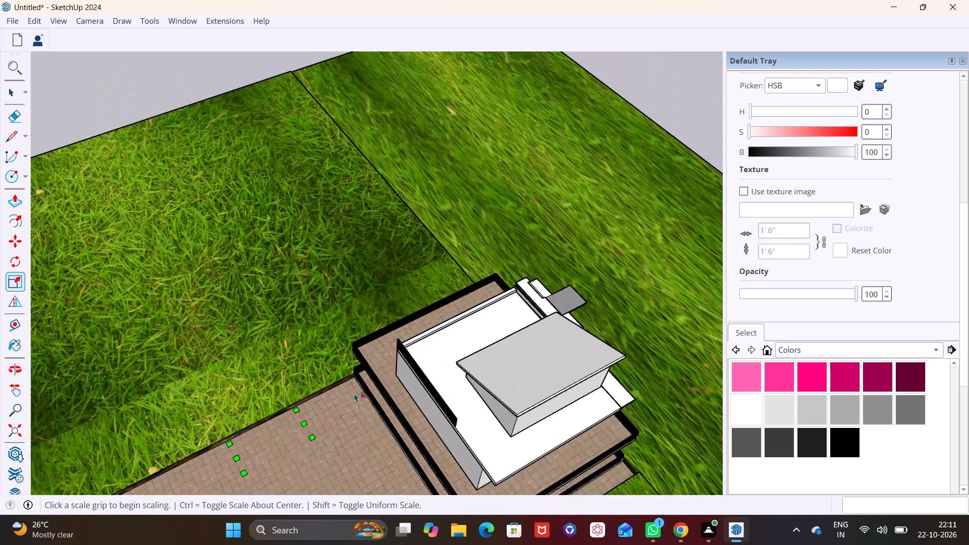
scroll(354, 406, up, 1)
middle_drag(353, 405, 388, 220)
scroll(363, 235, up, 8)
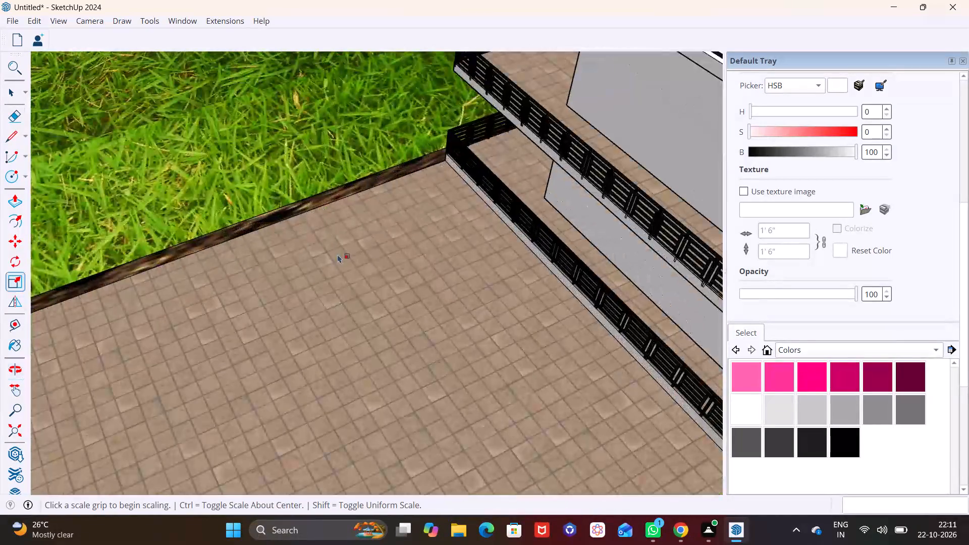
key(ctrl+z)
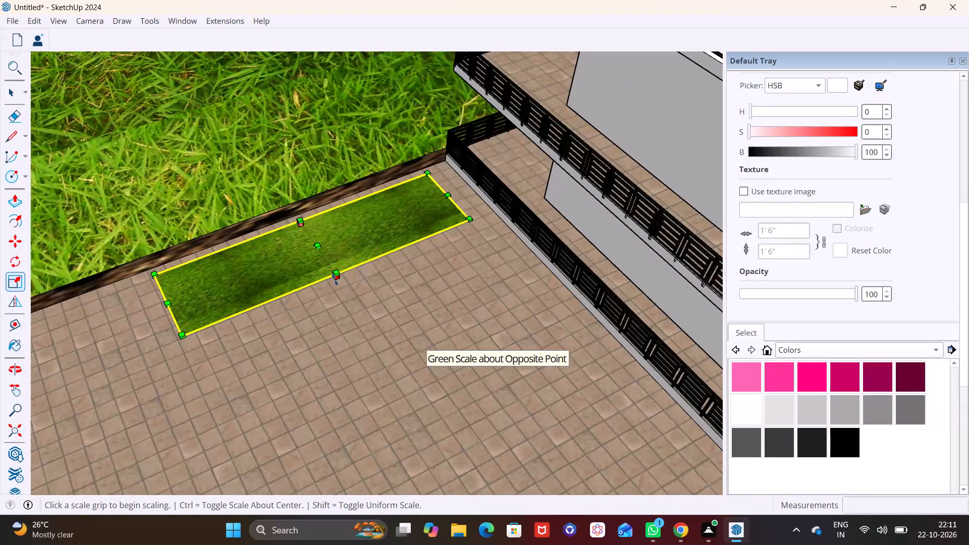
Widen the grass patch across the paved strip to the lawn on the opposite side, finishing with a green-axis scale of about 1.62.
click(335, 280)
click(499, 453)
shift+middle_drag(463, 435, 435, 397)
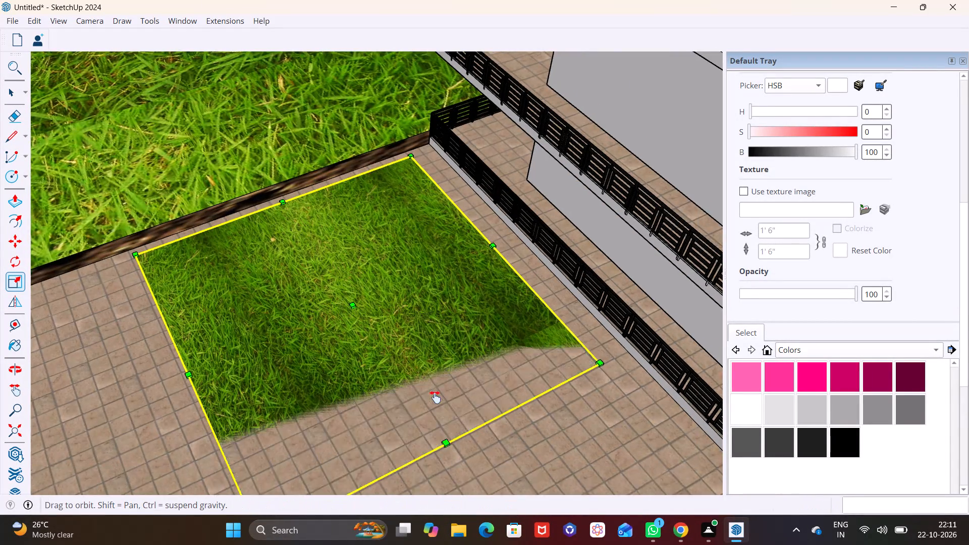
shift+middle_drag(435, 397, 399, 170)
click(408, 193)
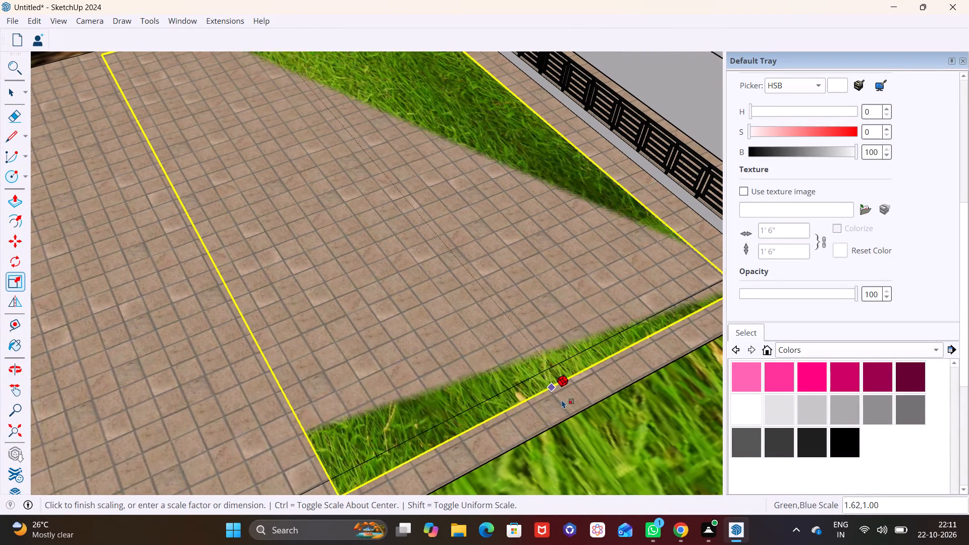
click(577, 414)
scroll(418, 341, down, 3)
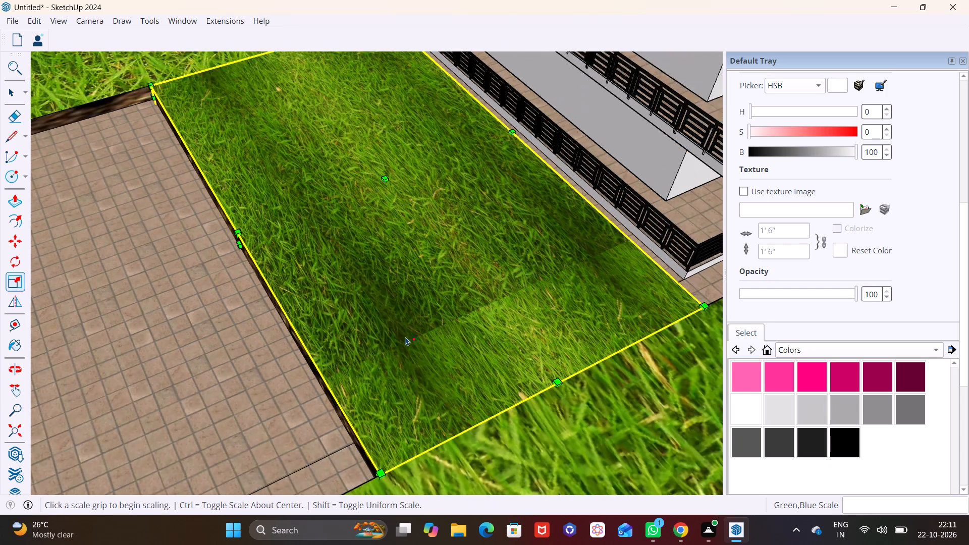
scroll(405, 337, down, 4)
Scale the new lawn's house-side edge slightly outward to meet the base of the front railing.
middle_drag(318, 219, 417, 363)
scroll(373, 248, up, 1)
middle_drag(369, 250, 356, 275)
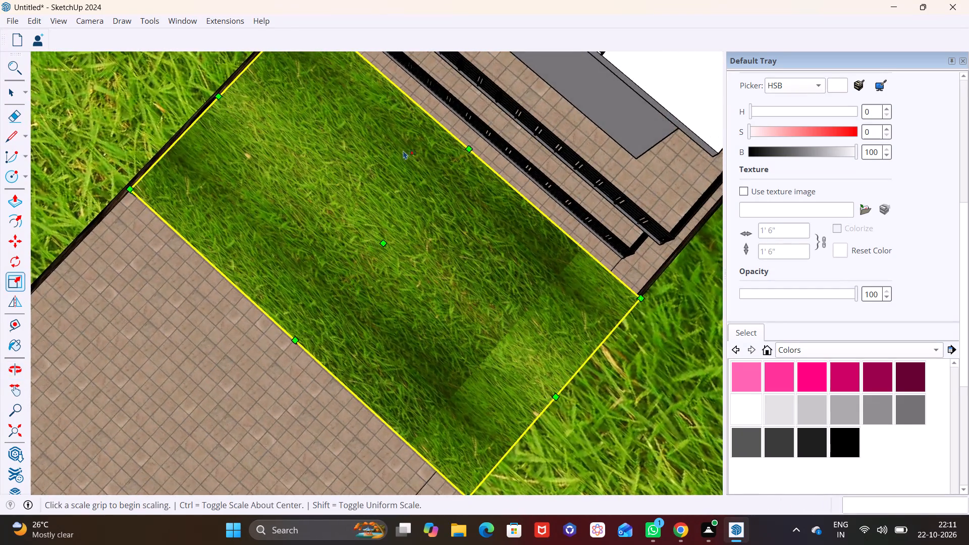
scroll(403, 148, up, 6)
scroll(524, 178, up, 1)
middle_drag(515, 178, 438, 85)
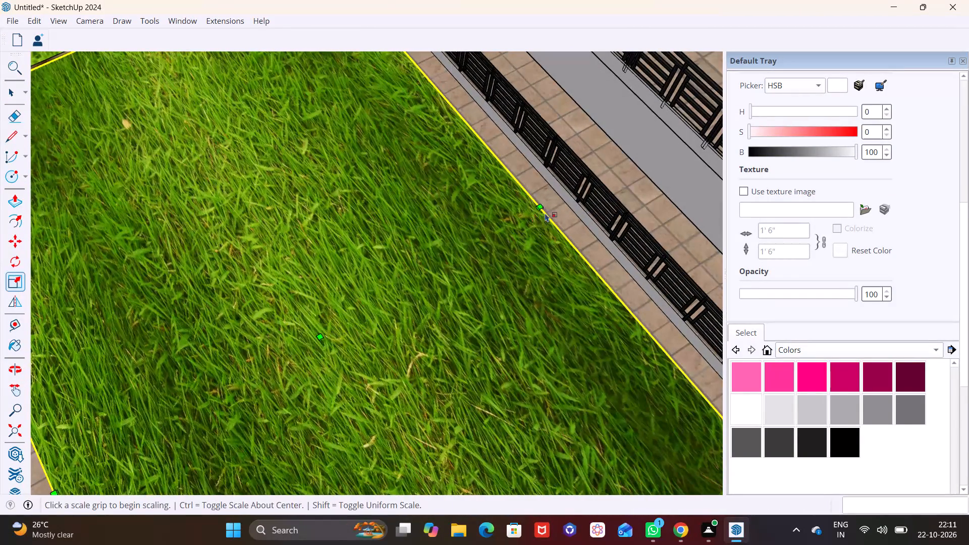
click(538, 205)
click(559, 197)
Scale the new lawn's remaining side edge by about 1.02 to the adjoining lawn, and its height by about 4.65.
scroll(305, 275, down, 7)
middle_drag(294, 298, 495, 175)
scroll(304, 391, up, 1)
middle_drag(303, 387, 454, 261)
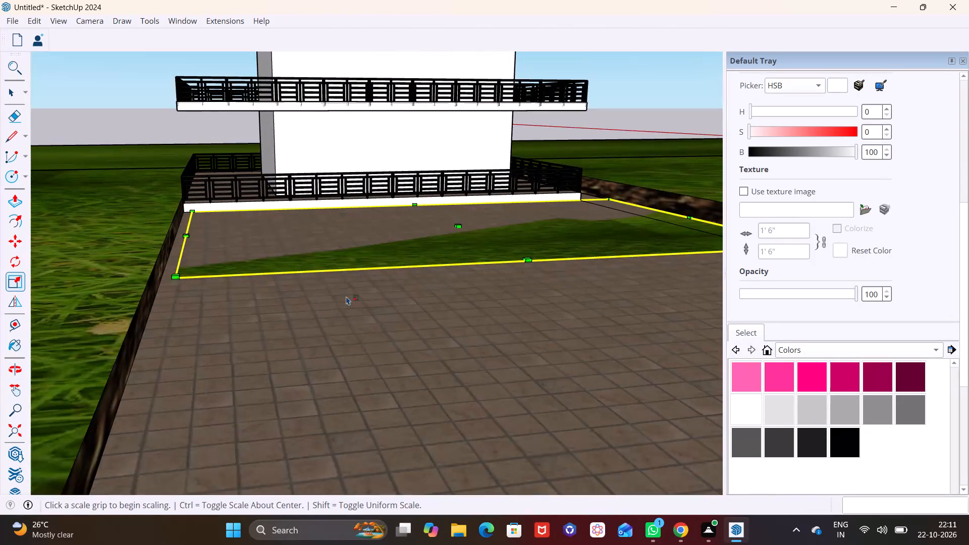
middle_drag(292, 291, 382, 333)
click(252, 264)
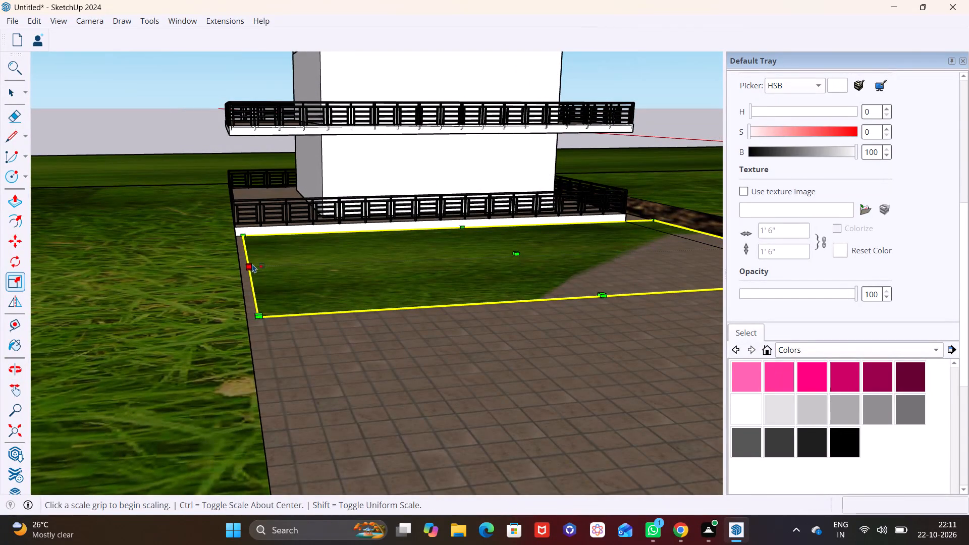
click(241, 268)
scroll(283, 309, down, 4)
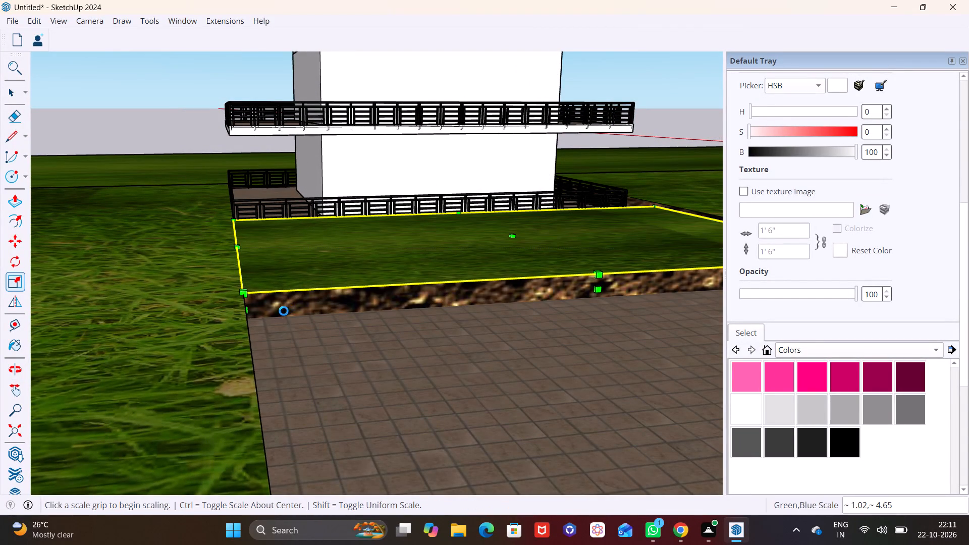
scroll(284, 311, down, 13)
middle_drag(356, 357, 376, 479)
shift+middle_drag(390, 422, 330, 293)
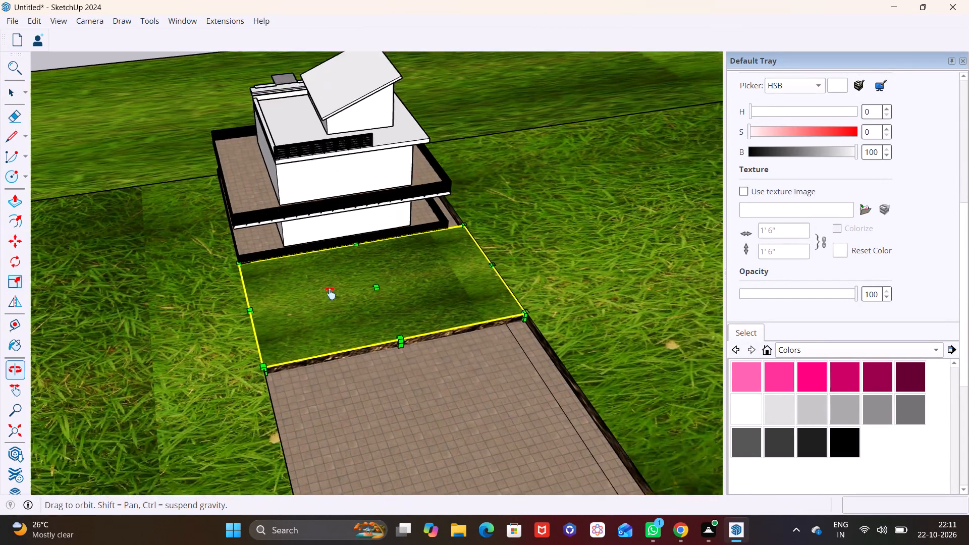
shift+middle_drag(330, 293, 315, 215)
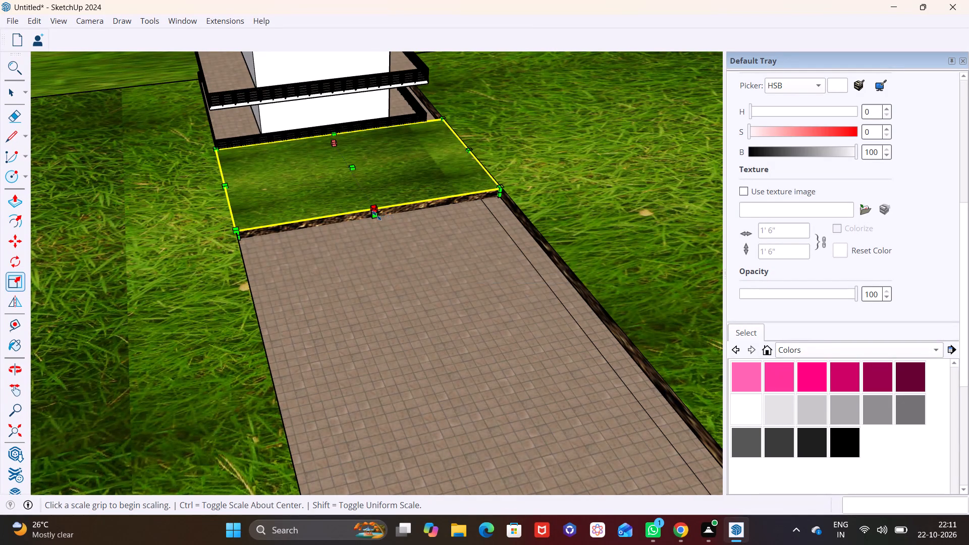
Stretch the new lawn along the red axis, away from the house's front railing, over the paved strip to the plot's outer edge.
scroll(376, 215, up, 13)
click(367, 215)
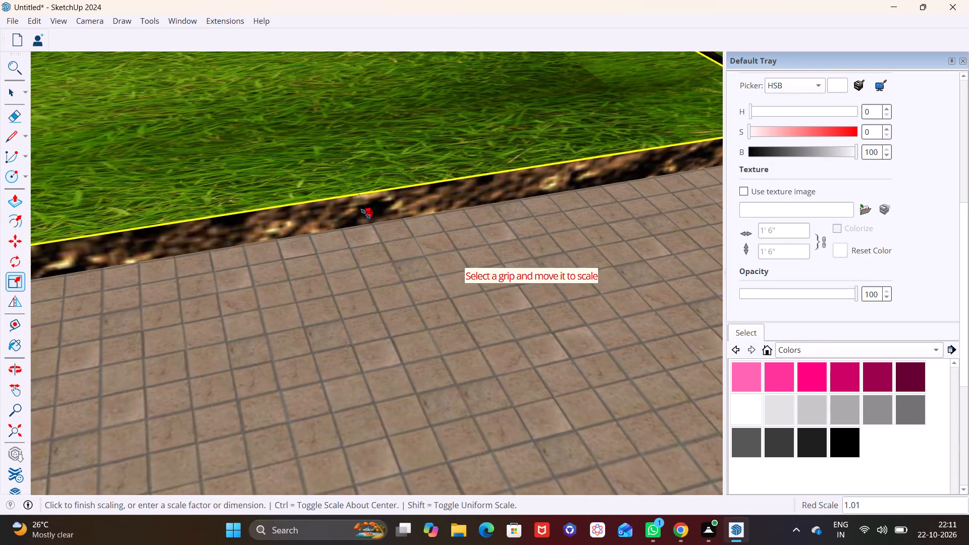
scroll(420, 358, down, 13)
shift+middle_drag(414, 357, 381, 272)
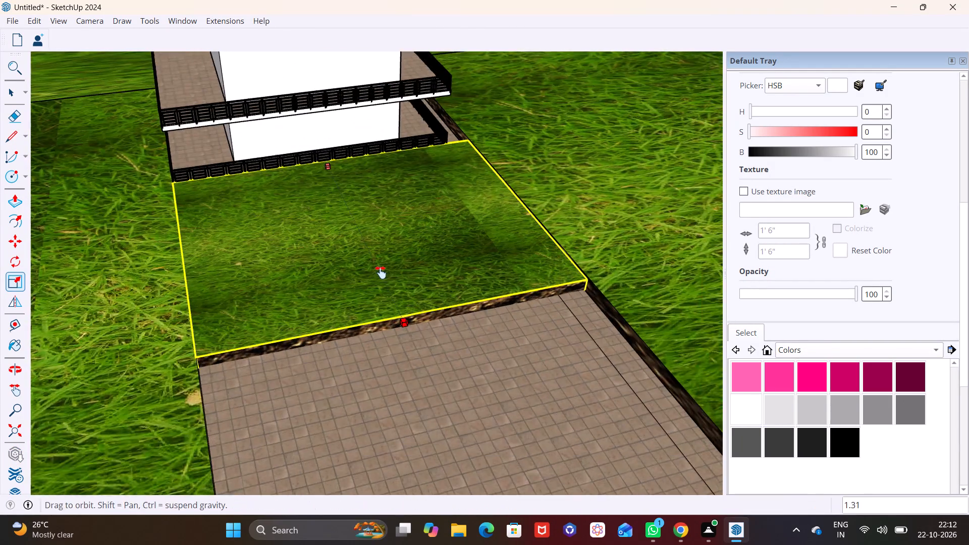
shift+middle_drag(381, 272, 370, 230)
scroll(440, 412, down, 4)
shift+middle_drag(437, 413, 380, 269)
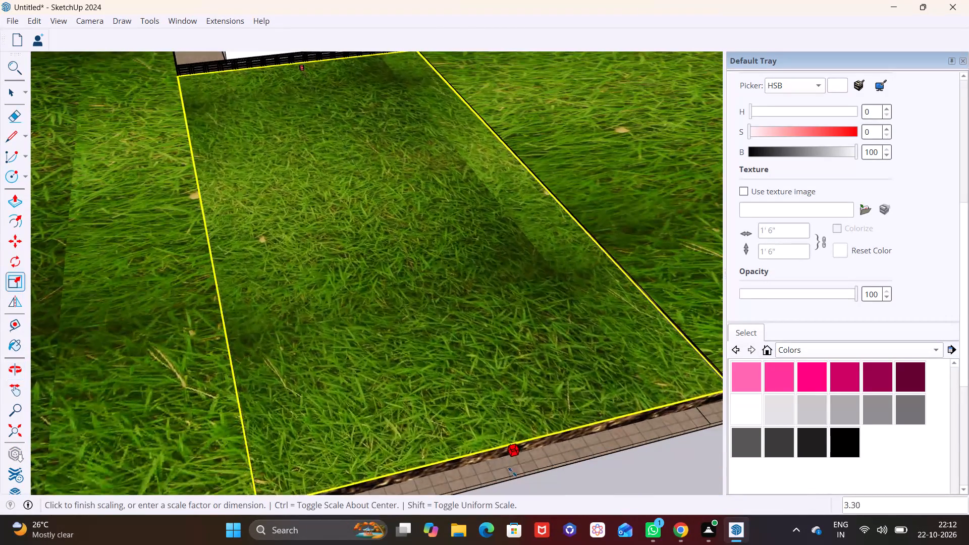
click(516, 480)
key(space)
Examine the lawns around the house from above and from ground level on the house's glazed, brick-columned side.
click(574, 169)
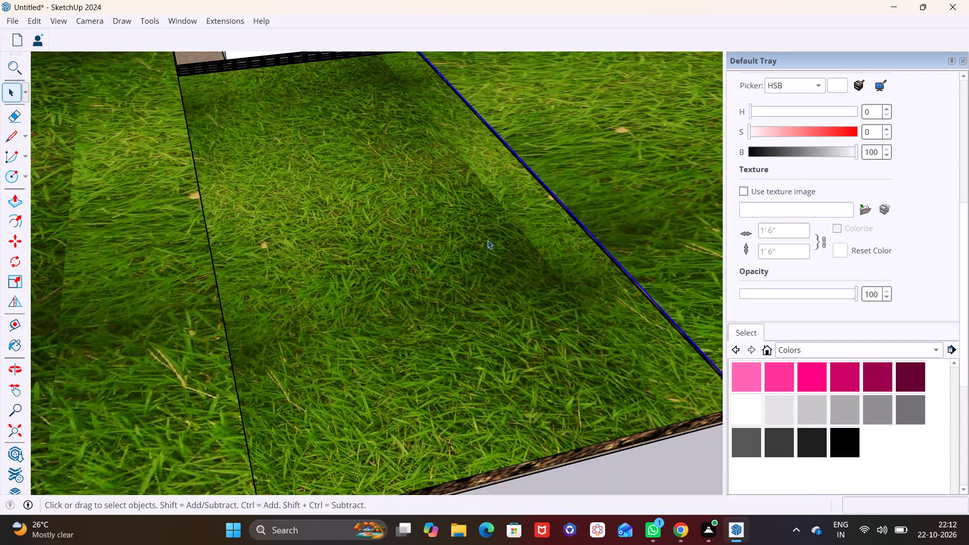
scroll(311, 310, down, 14)
middle_drag(310, 312, 503, 313)
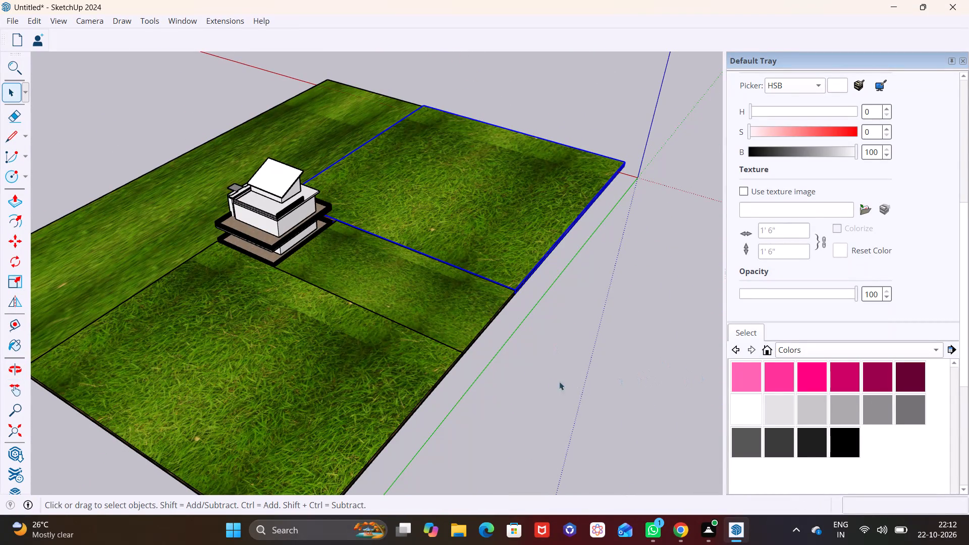
click(545, 381)
middle_drag(49, 413, 366, 359)
middle_drag(282, 361, 511, 387)
scroll(387, 366, up, 6)
middle_drag(394, 374, 617, 244)
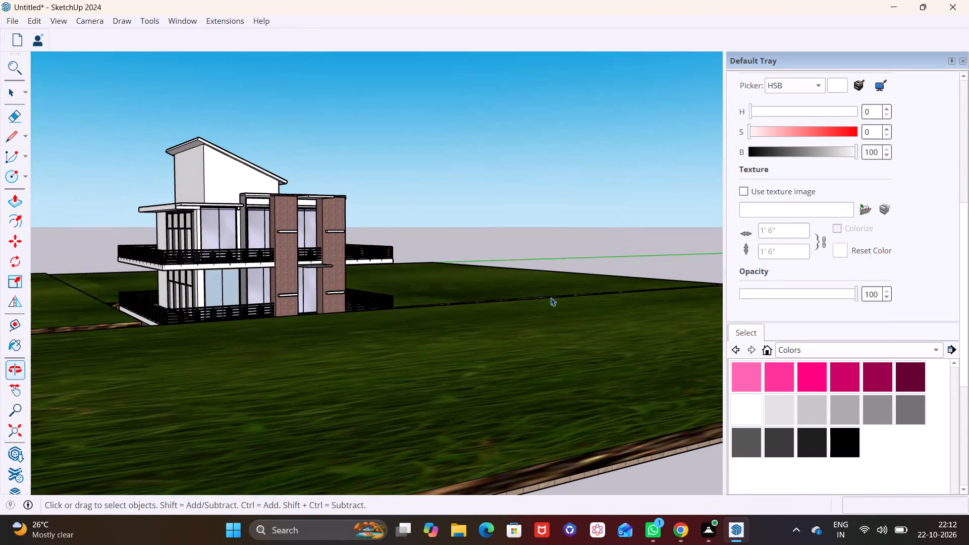
middle_click(273, 375)
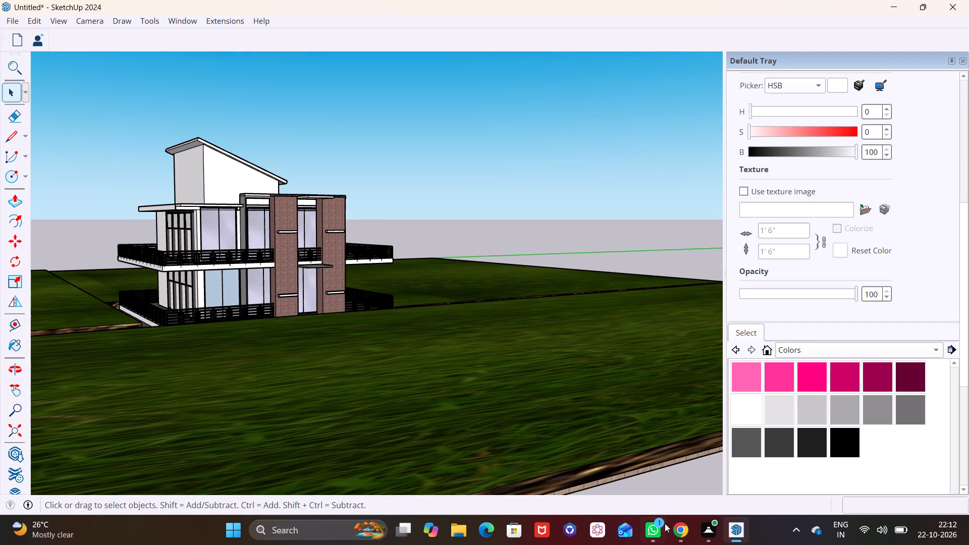
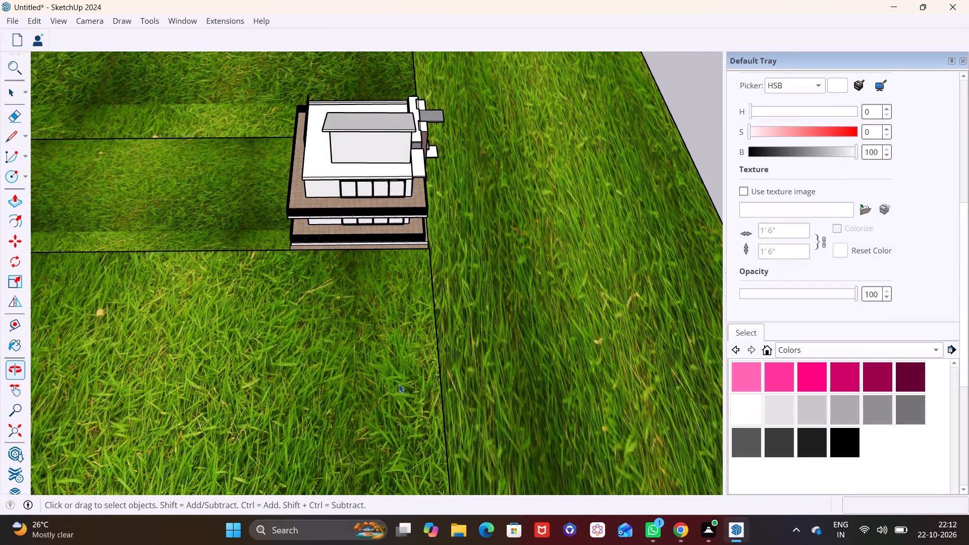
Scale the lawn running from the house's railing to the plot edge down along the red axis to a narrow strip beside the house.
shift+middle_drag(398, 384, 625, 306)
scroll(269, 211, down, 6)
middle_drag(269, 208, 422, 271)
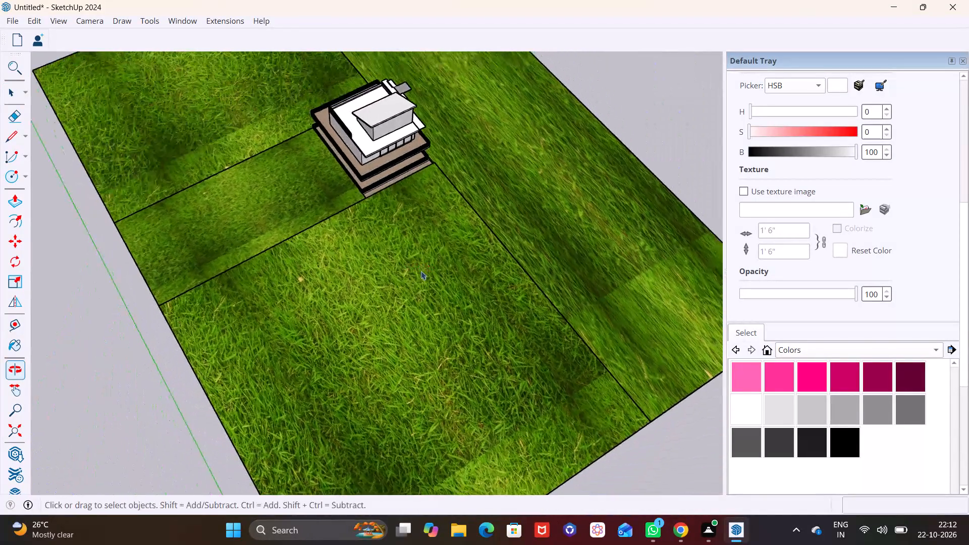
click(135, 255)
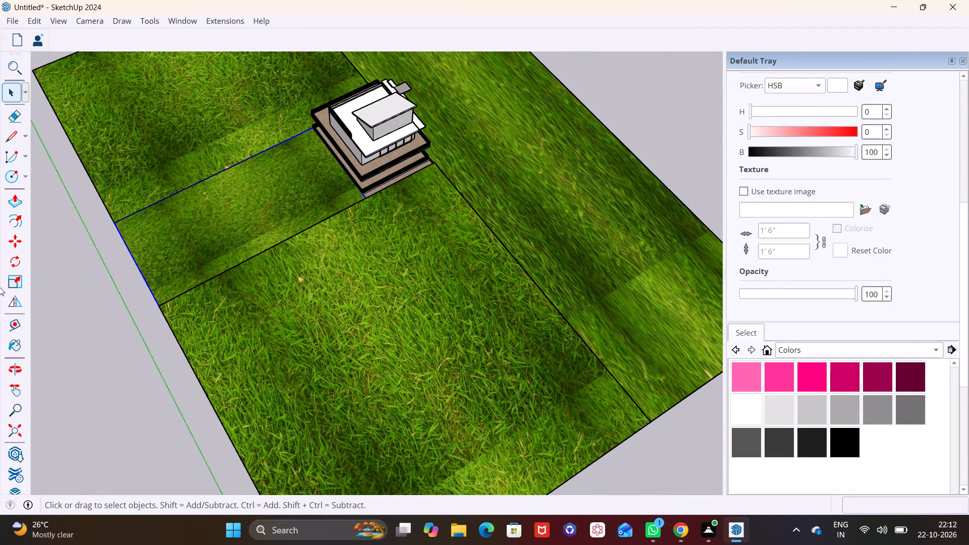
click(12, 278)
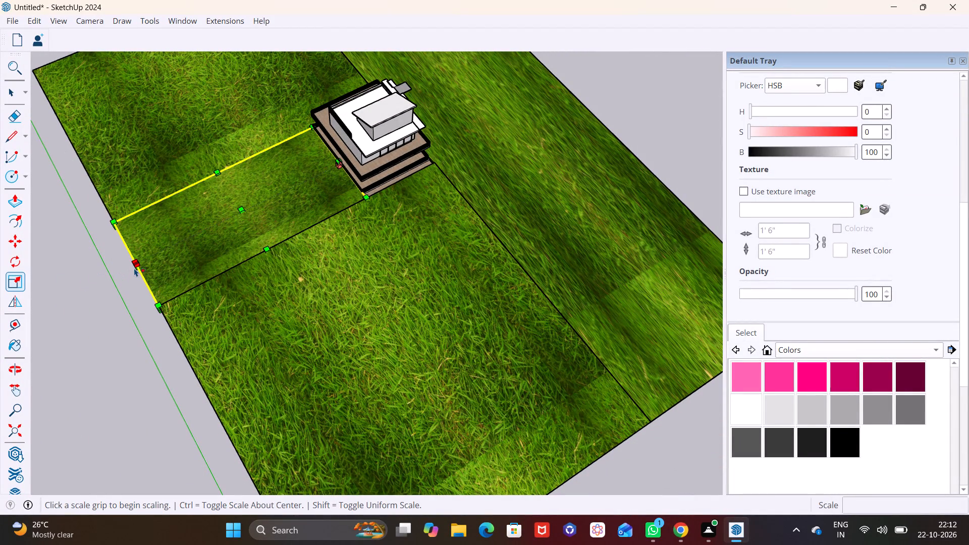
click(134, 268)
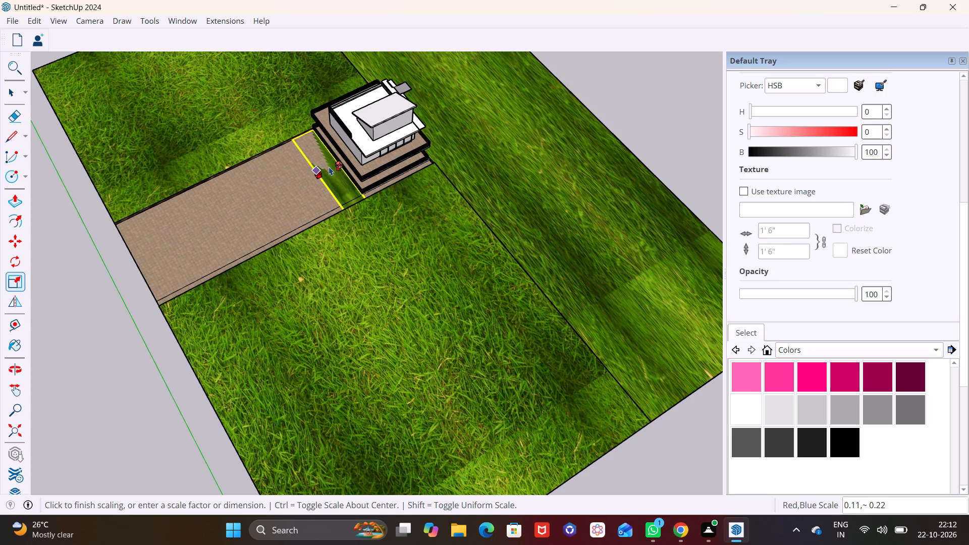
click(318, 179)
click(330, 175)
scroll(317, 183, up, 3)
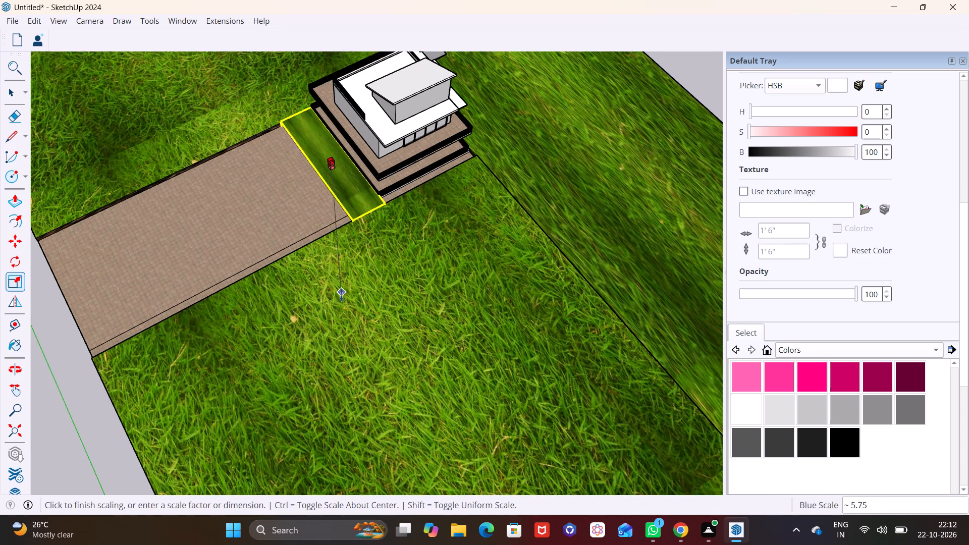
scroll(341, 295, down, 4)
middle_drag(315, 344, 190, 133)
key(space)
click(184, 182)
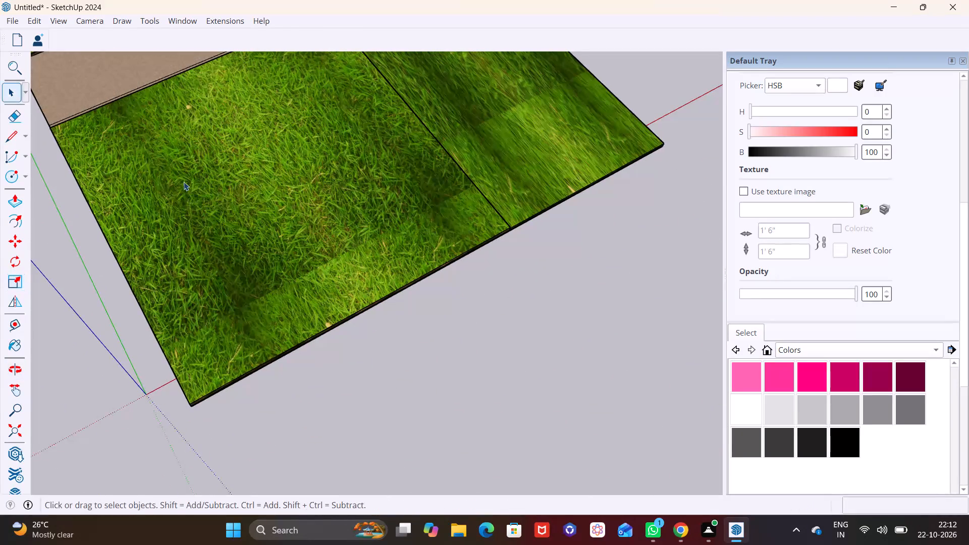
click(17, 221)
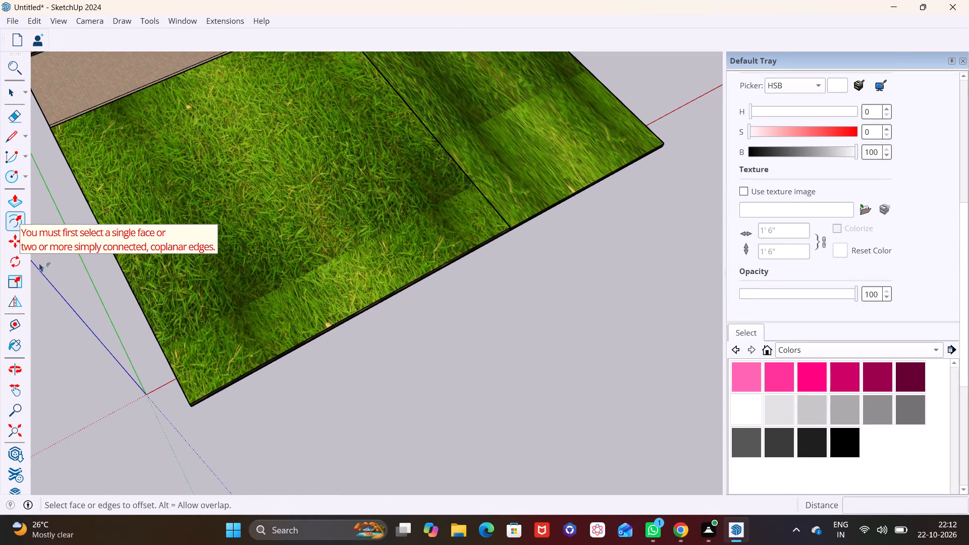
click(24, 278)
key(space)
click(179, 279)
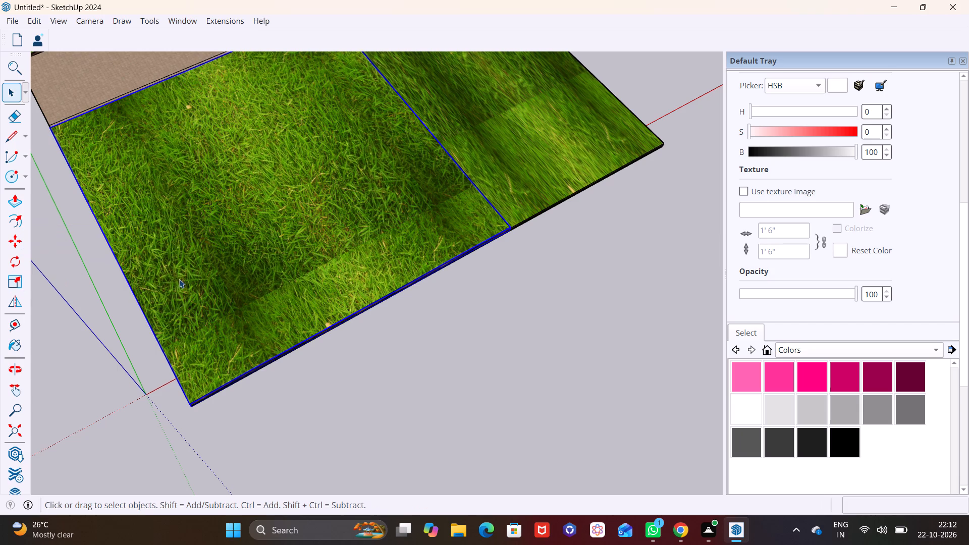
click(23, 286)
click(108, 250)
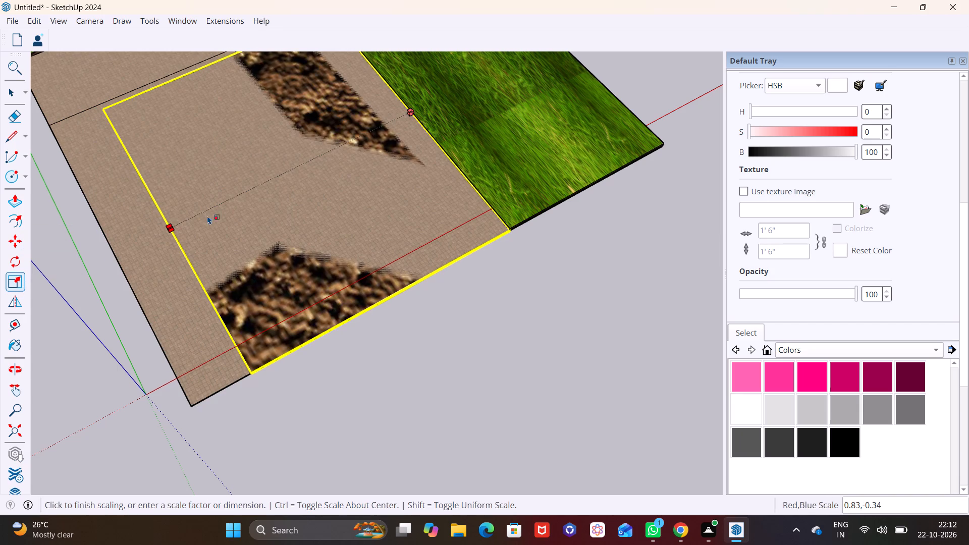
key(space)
Delete the large lawn at the origin end of the plot, next to the long side lawn.
click(333, 275)
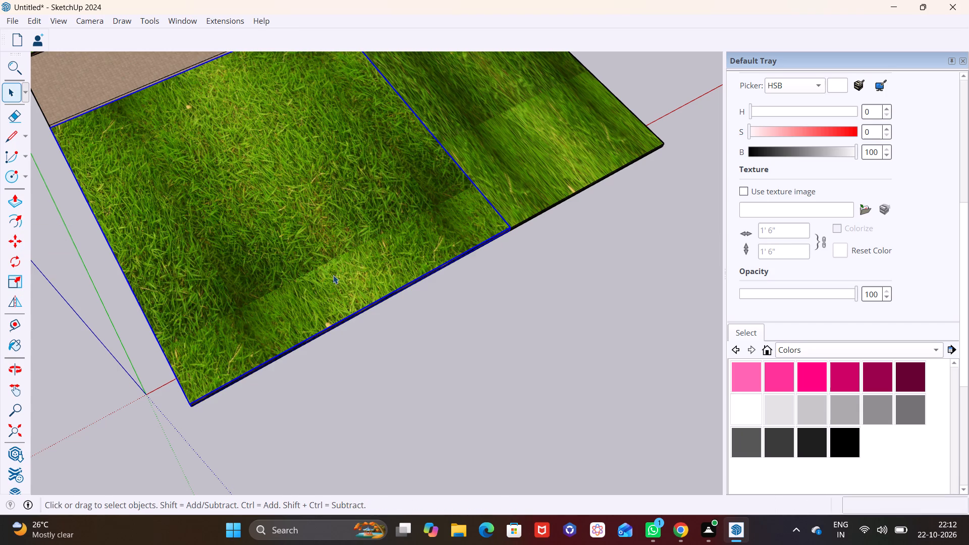
key(Delete)
Delete the narrow lawn strip beside the house and the large lawn at the end of the plot away from the origin.
scroll(334, 284, down, 6)
middle_drag(245, 280, 133, 300)
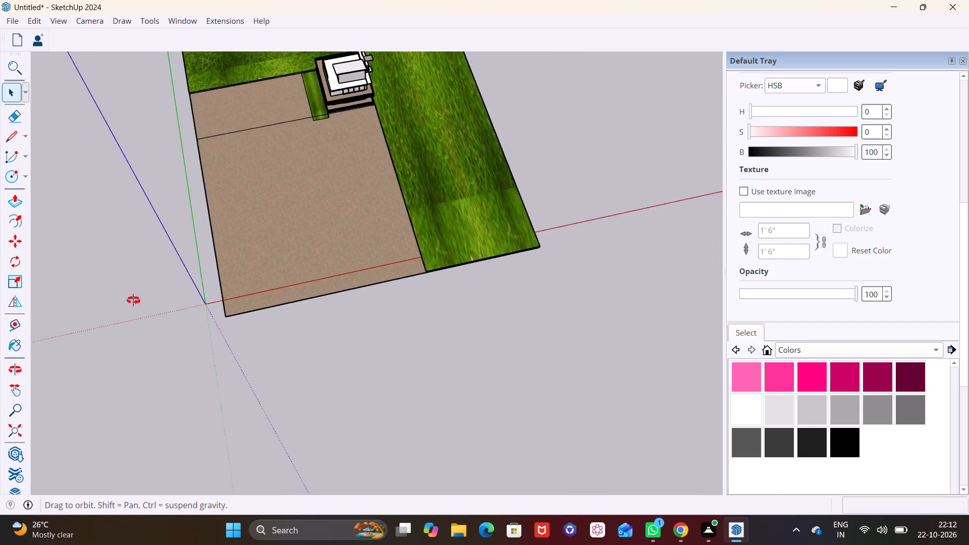
middle_drag(133, 300, 84, 301)
middle_drag(303, 276, 309, 75)
middle_drag(369, 234, 355, 157)
shift+middle_drag(340, 171, 301, 415)
shift+scroll(308, 265, up, 1)
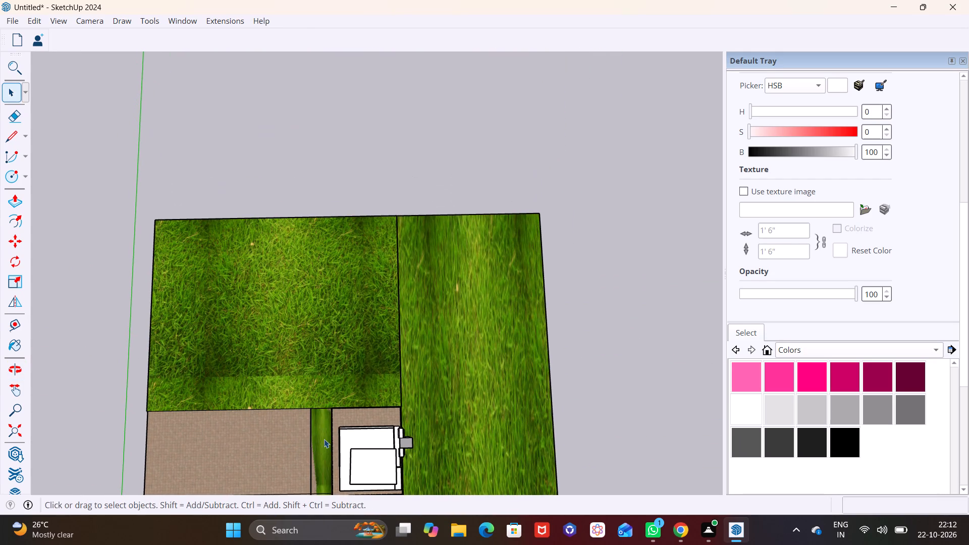
click(324, 439)
key(Delete)
click(281, 348)
key(Delete)
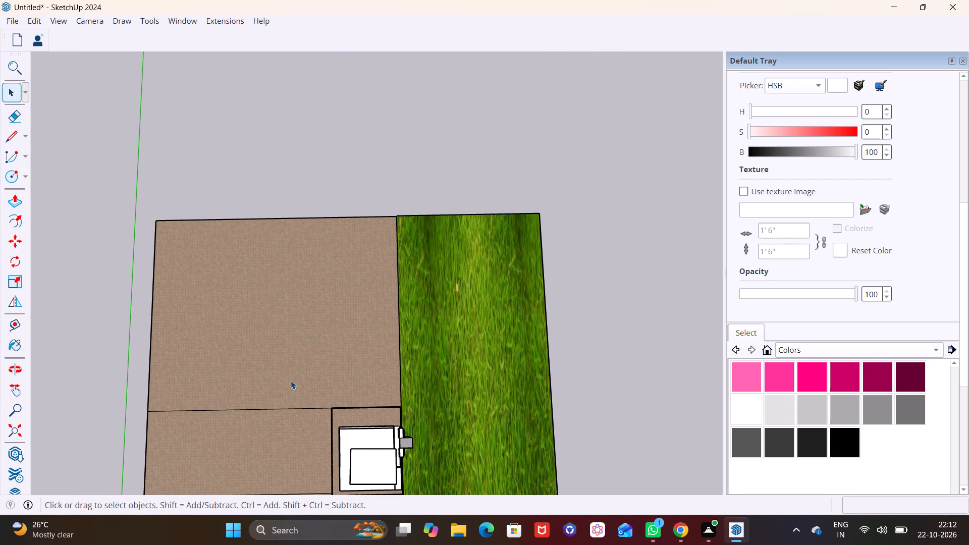
Examine the house's brick-columned side and the long lawn in front of it from near ground level.
middle_drag(368, 424, 39, 232)
scroll(114, 312, up, 3)
middle_drag(137, 381, 145, 283)
scroll(251, 453, up, 1)
middle_drag(250, 453, 345, 241)
scroll(332, 257, up, 5)
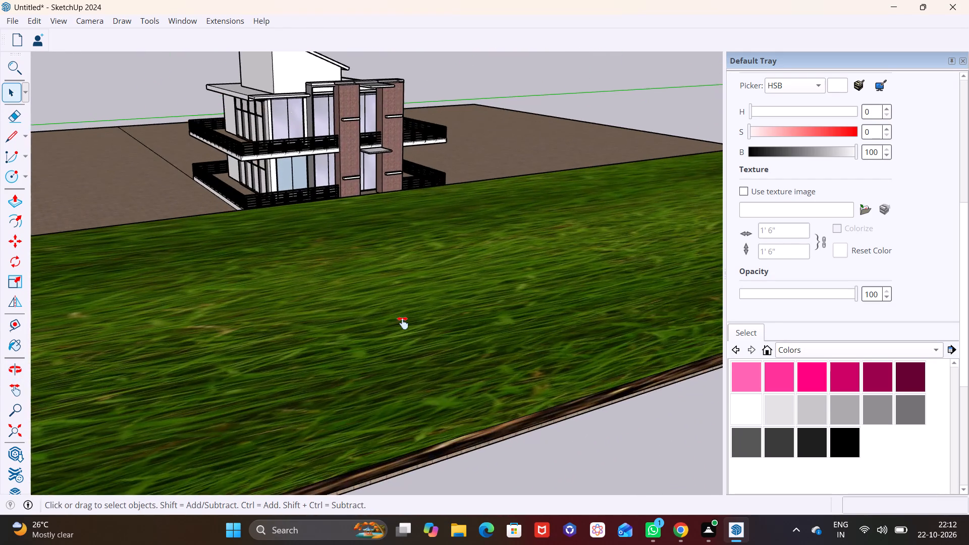
shift+middle_drag(403, 323, 543, 418)
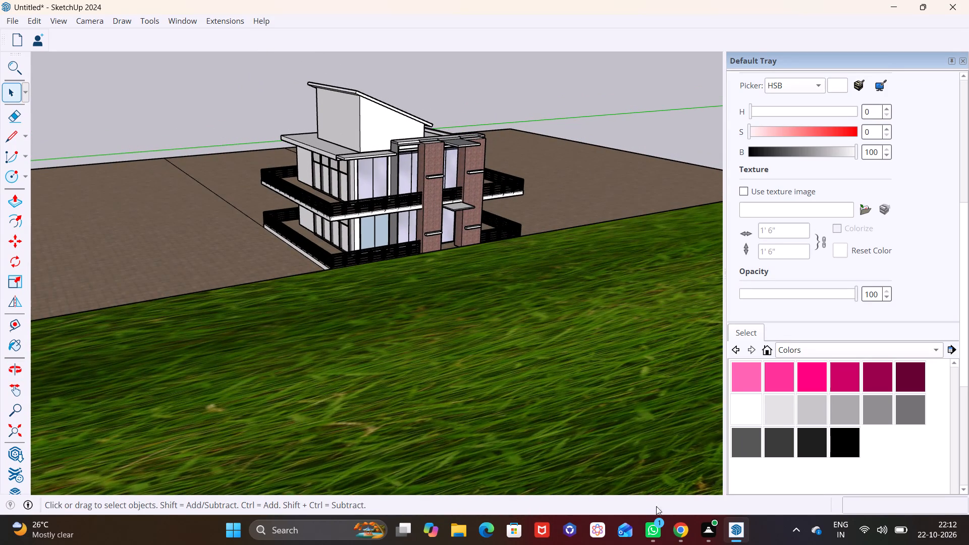
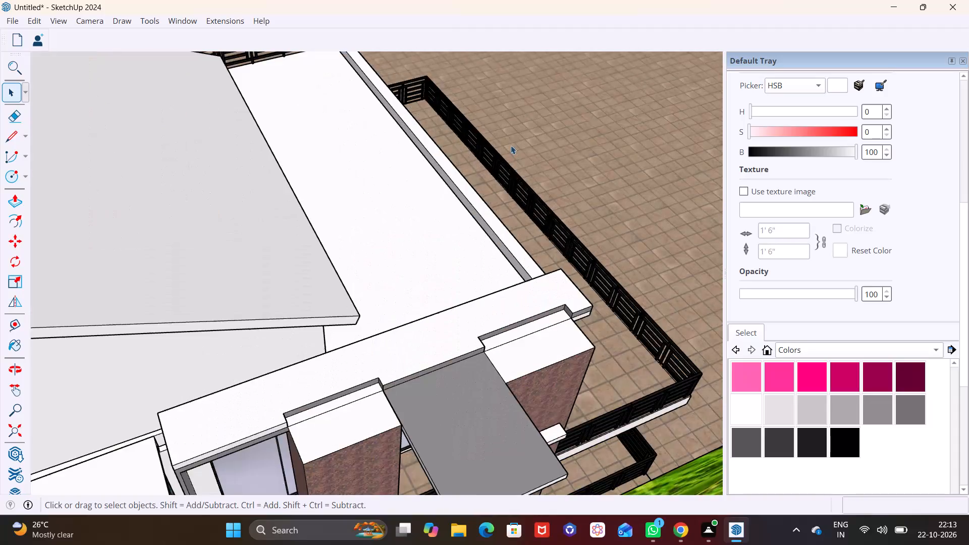
Examine the paved ground beside the house's railing and the brick-columned side facing the long lawn.
middle_drag(499, 163, 218, 195)
scroll(281, 249, up, 1)
middle_drag(283, 252, 275, 242)
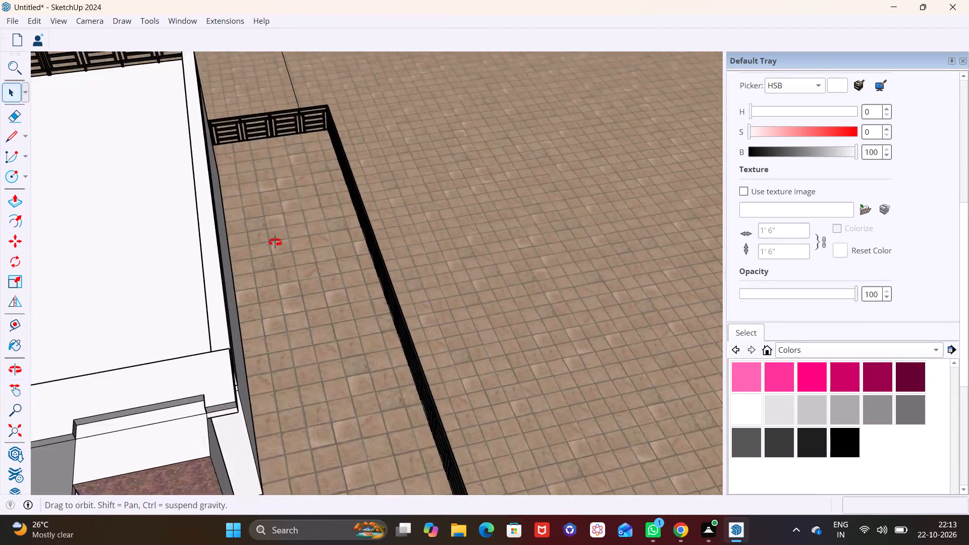
middle_drag(275, 242, 246, 175)
scroll(252, 204, up, 1)
scroll(258, 261, down, 13)
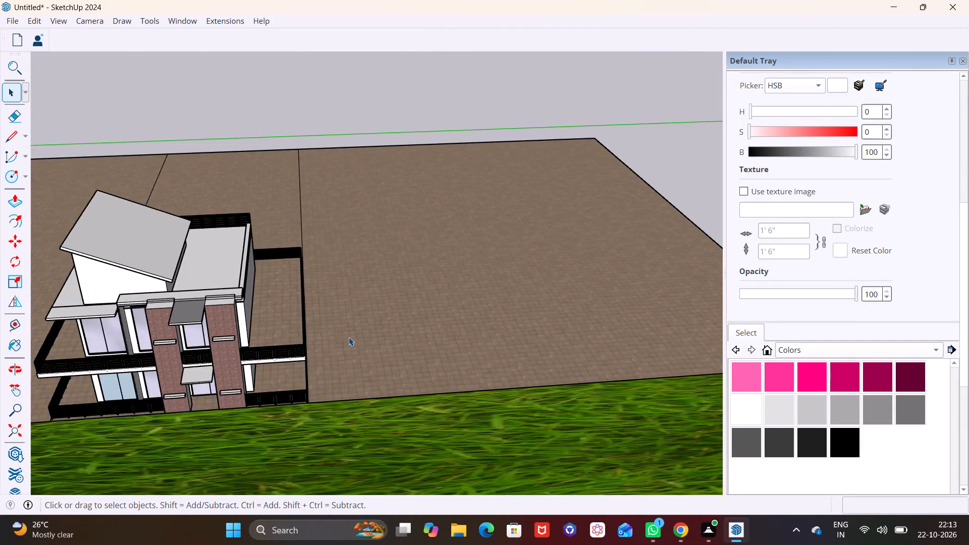
middle_drag(380, 334, 440, 289)
shift+middle_drag(298, 384, 430, 245)
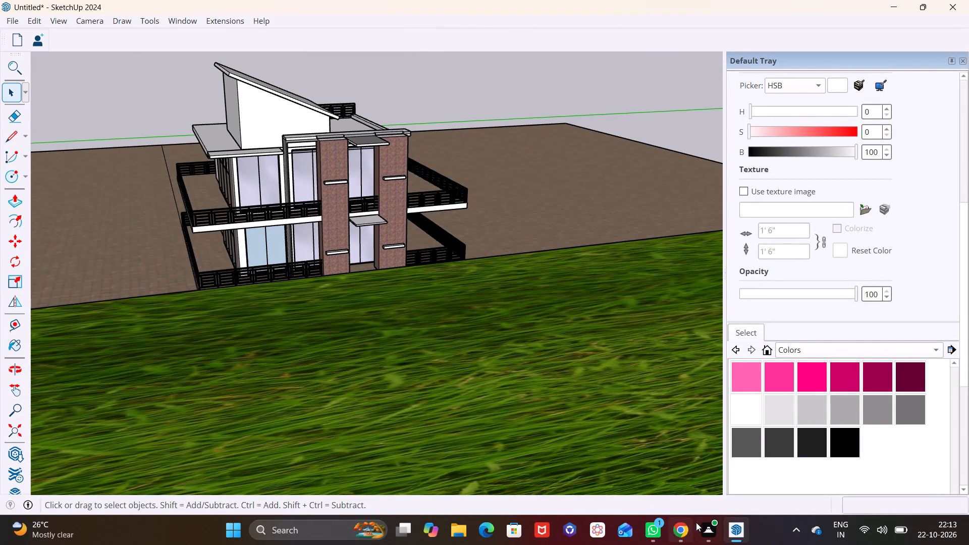
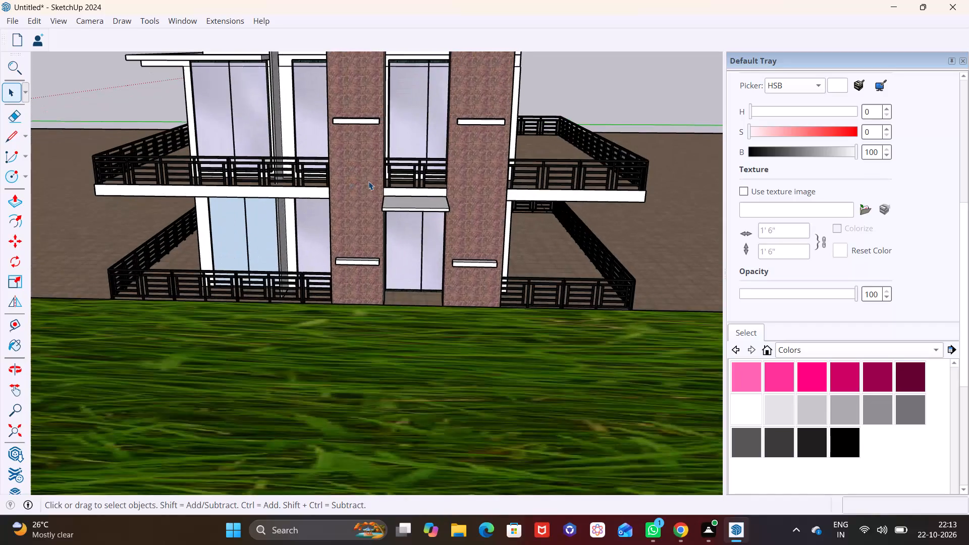
Examine the brick-columned facade and its railings up close, and the whole house against the surrounding paving and lawn.
scroll(370, 182, up, 1)
shift+middle_drag(369, 189, 184, 261)
scroll(297, 290, up, 1)
middle_drag(284, 290, 144, 317)
scroll(262, 259, up, 2)
middle_drag(311, 312, 512, 282)
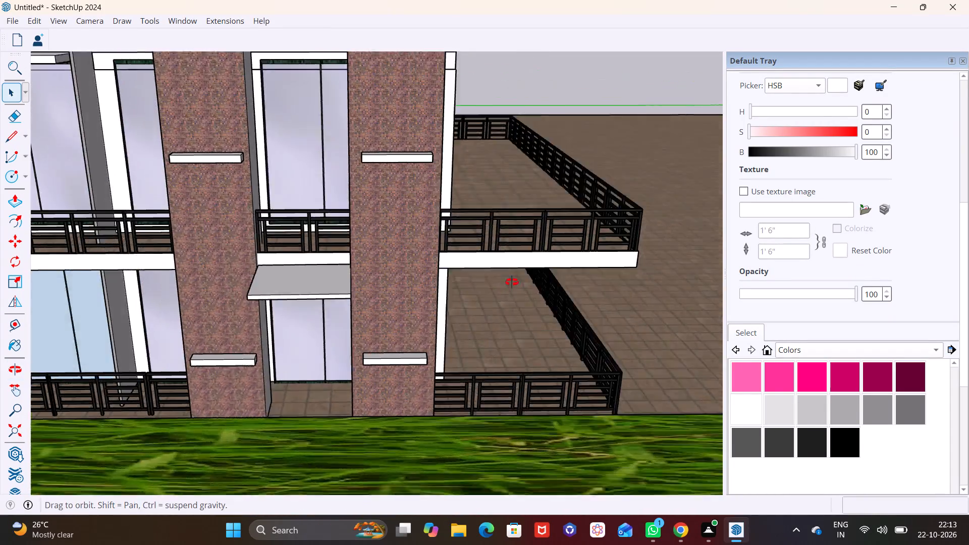
middle_drag(512, 282, 516, 281)
scroll(446, 328, down, 10)
middle_drag(365, 341, 515, 403)
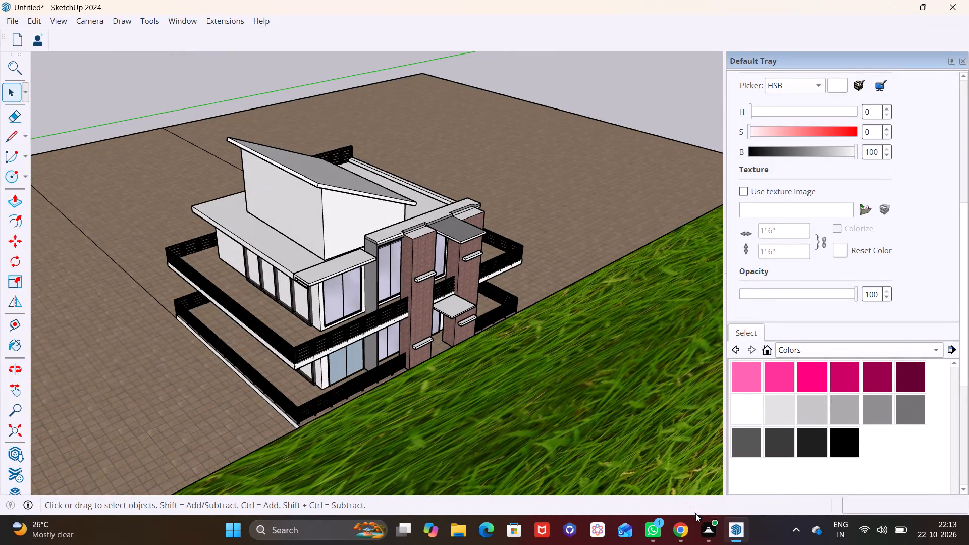
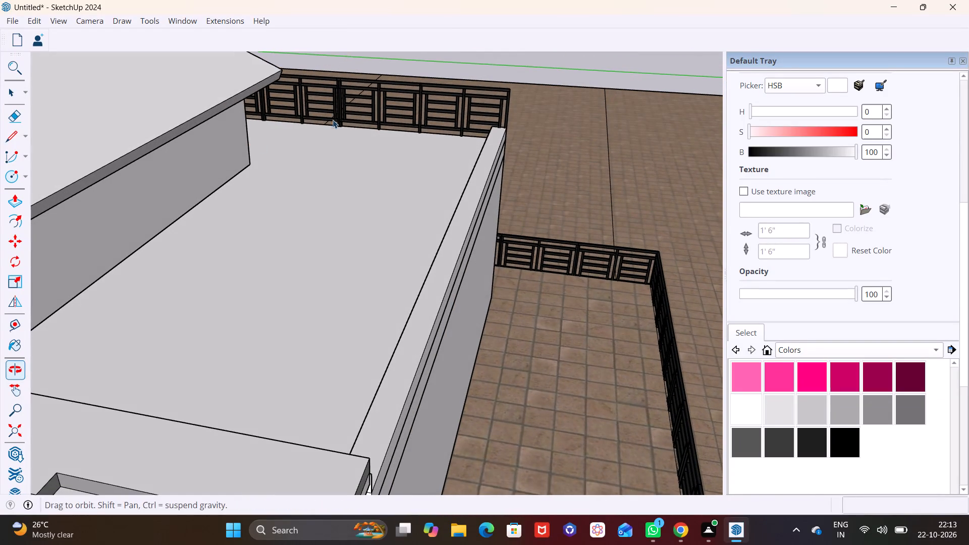
Copy the end panel of the roof terrace railing about 13' 9" onto the terrace beside the parapet.
click(380, 103)
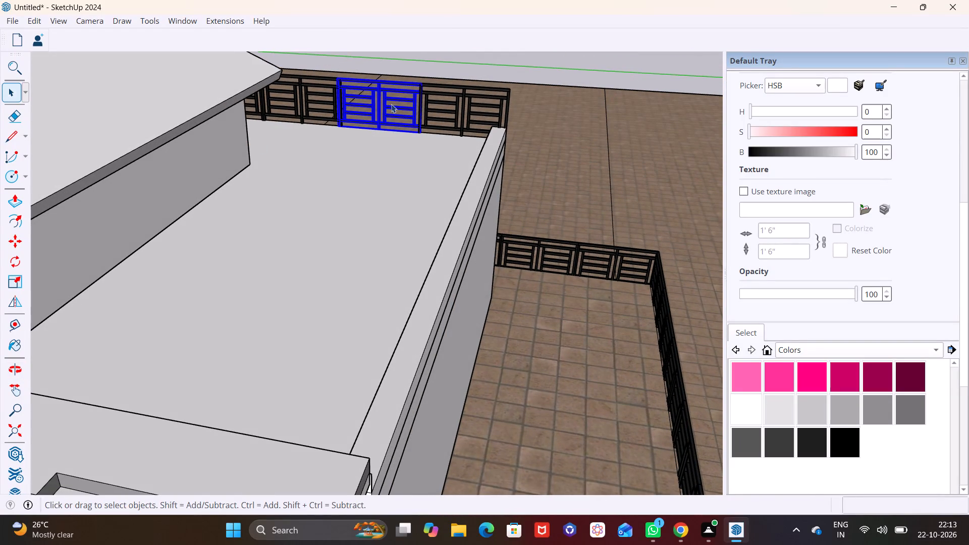
click(432, 95)
key(m)
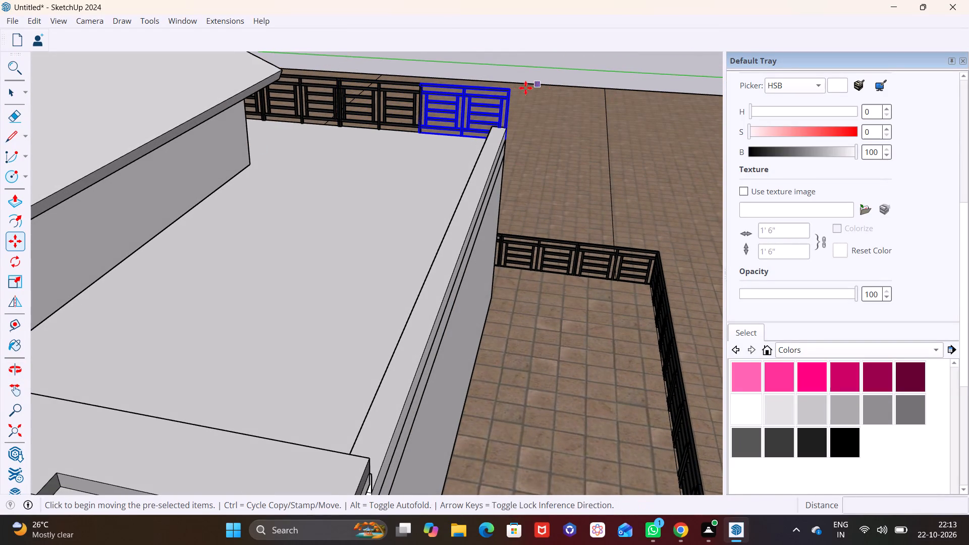
click(506, 92)
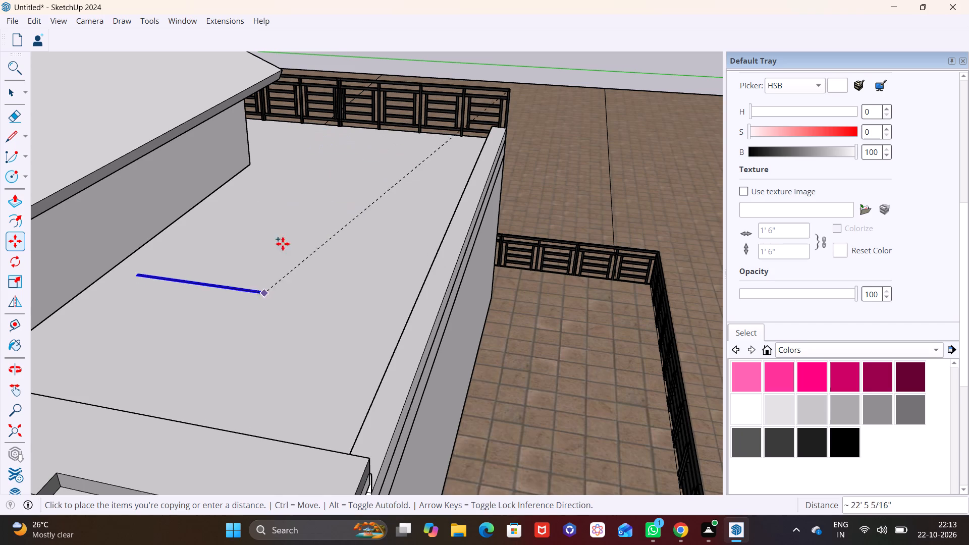
middle_drag(297, 229, 145, 248)
scroll(297, 229, up, 1)
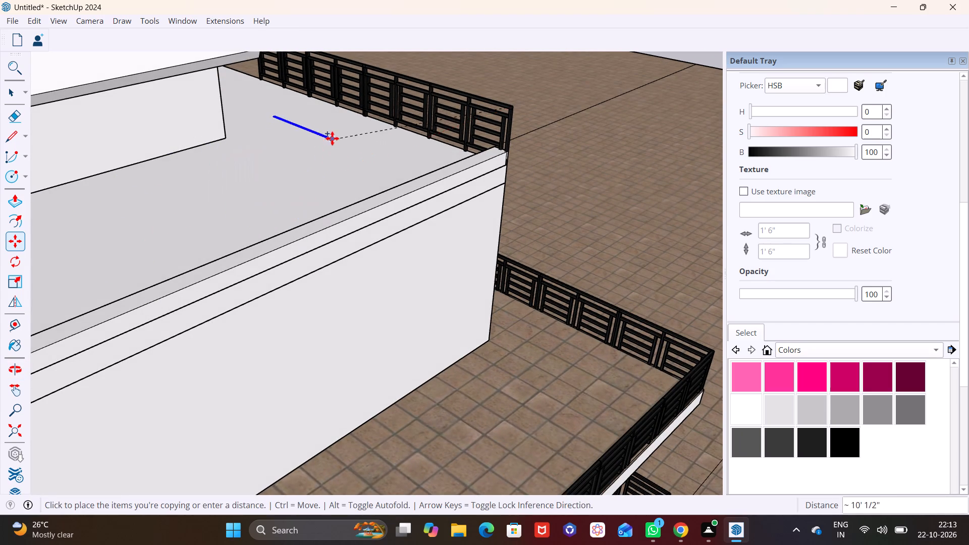
click(281, 186)
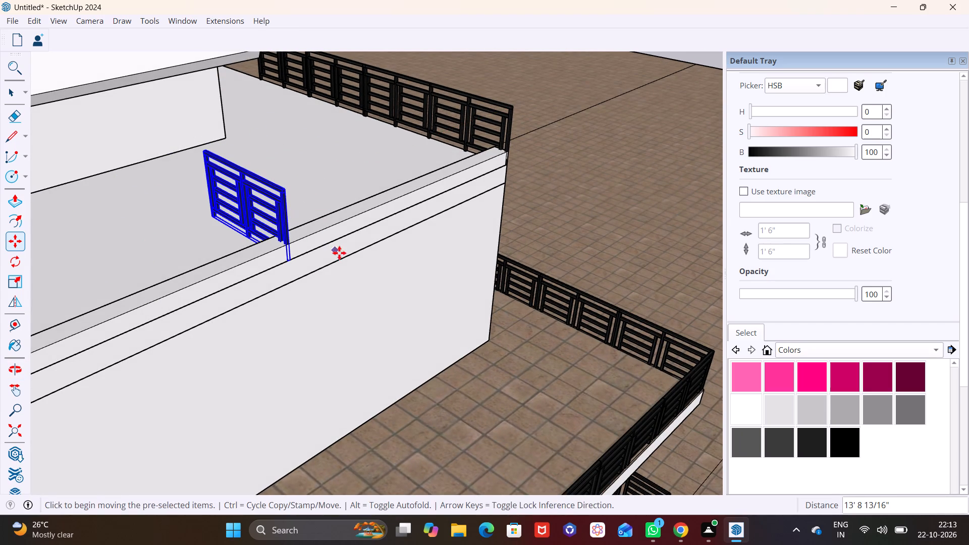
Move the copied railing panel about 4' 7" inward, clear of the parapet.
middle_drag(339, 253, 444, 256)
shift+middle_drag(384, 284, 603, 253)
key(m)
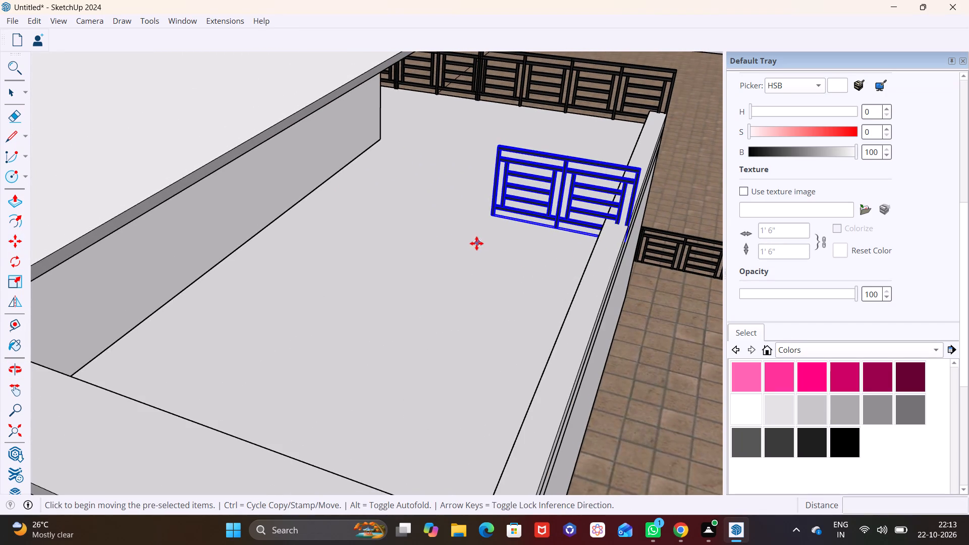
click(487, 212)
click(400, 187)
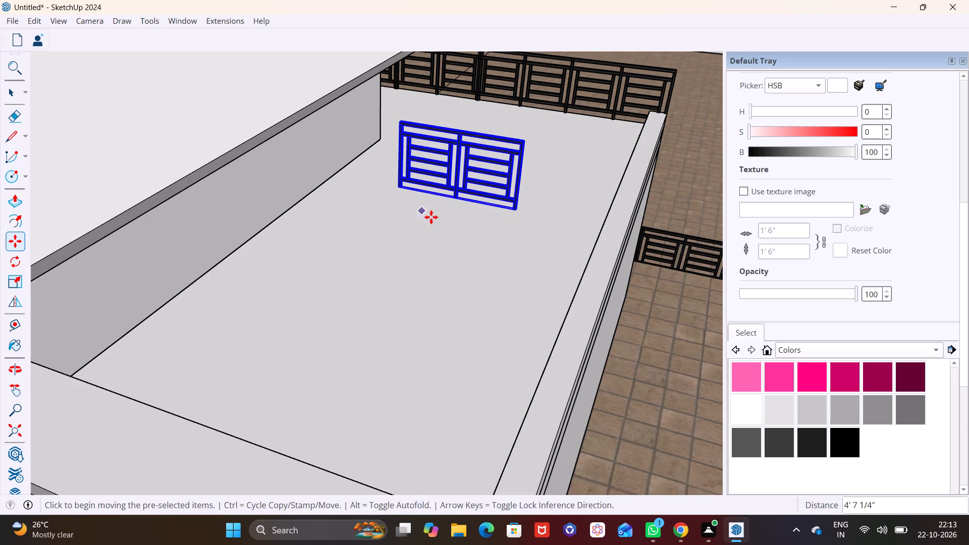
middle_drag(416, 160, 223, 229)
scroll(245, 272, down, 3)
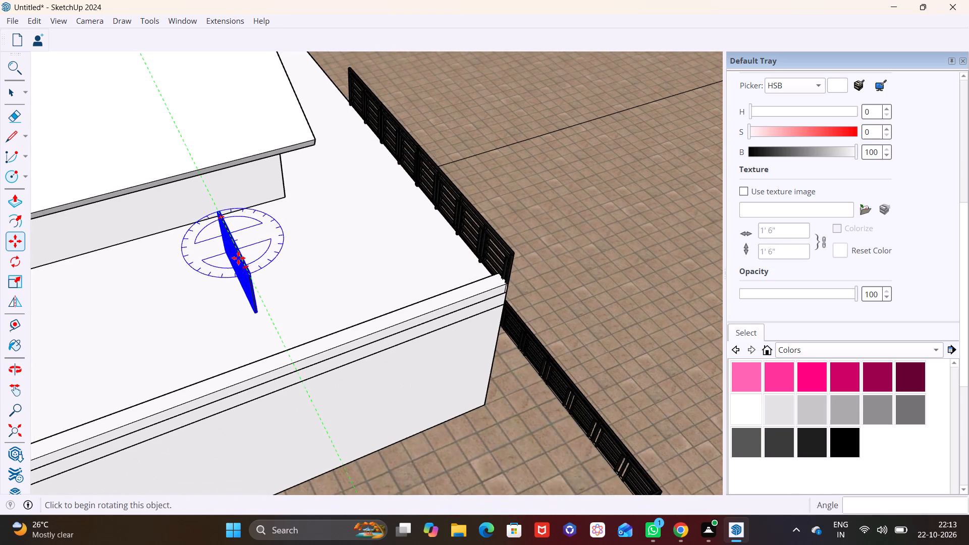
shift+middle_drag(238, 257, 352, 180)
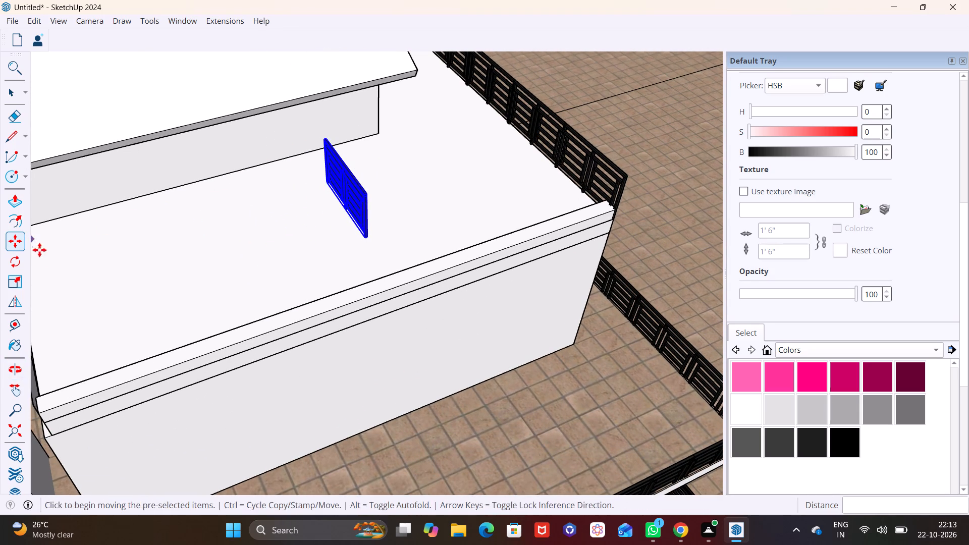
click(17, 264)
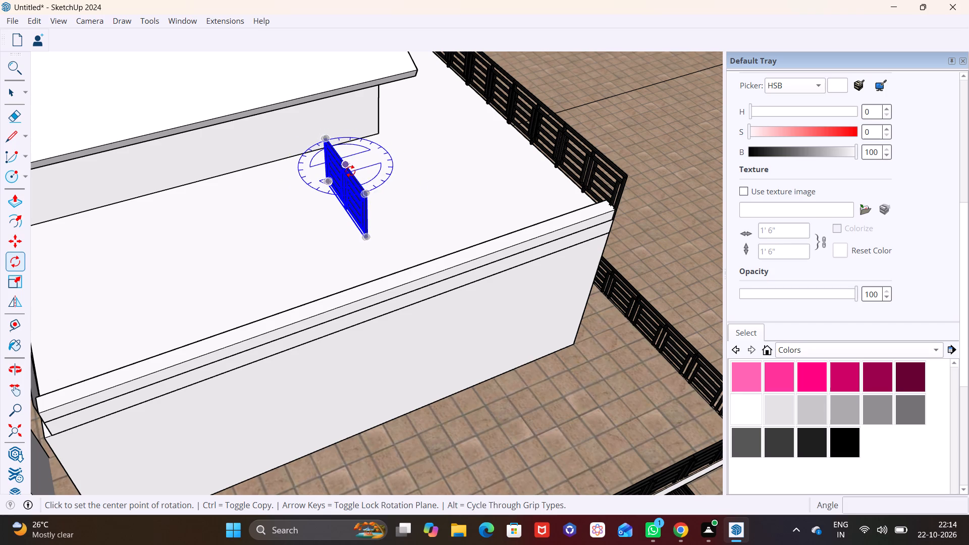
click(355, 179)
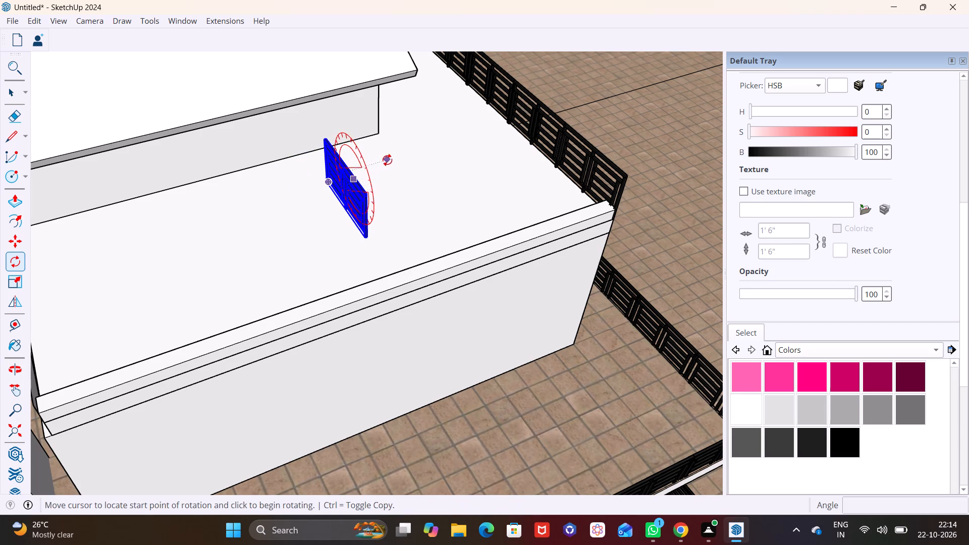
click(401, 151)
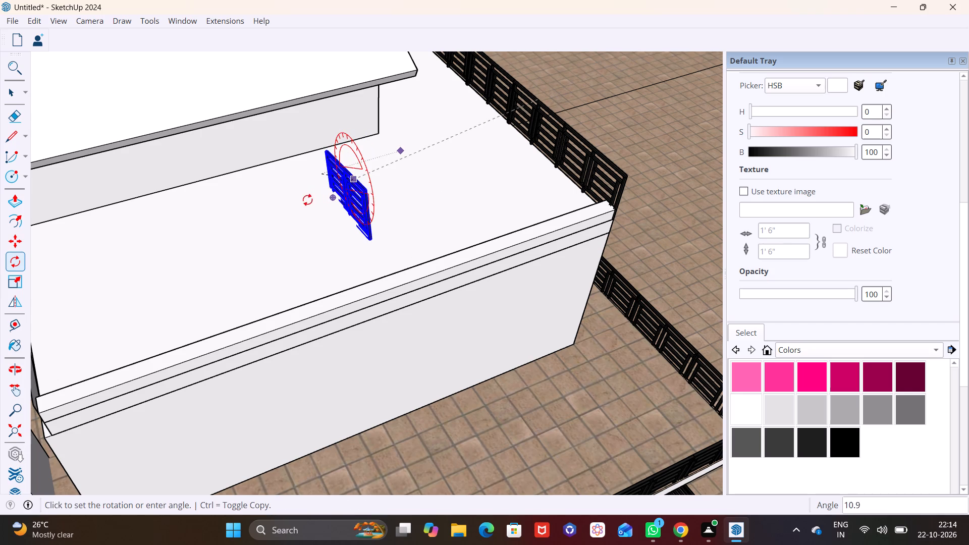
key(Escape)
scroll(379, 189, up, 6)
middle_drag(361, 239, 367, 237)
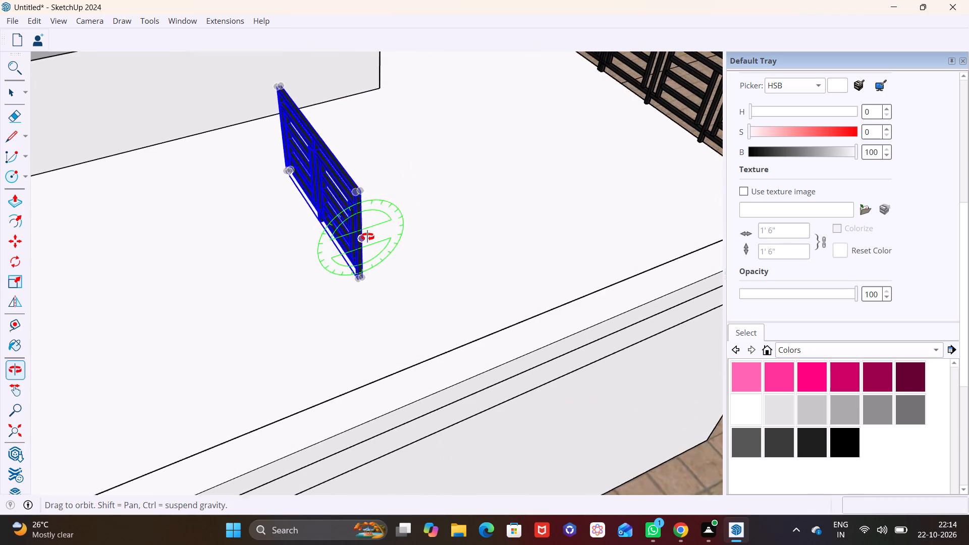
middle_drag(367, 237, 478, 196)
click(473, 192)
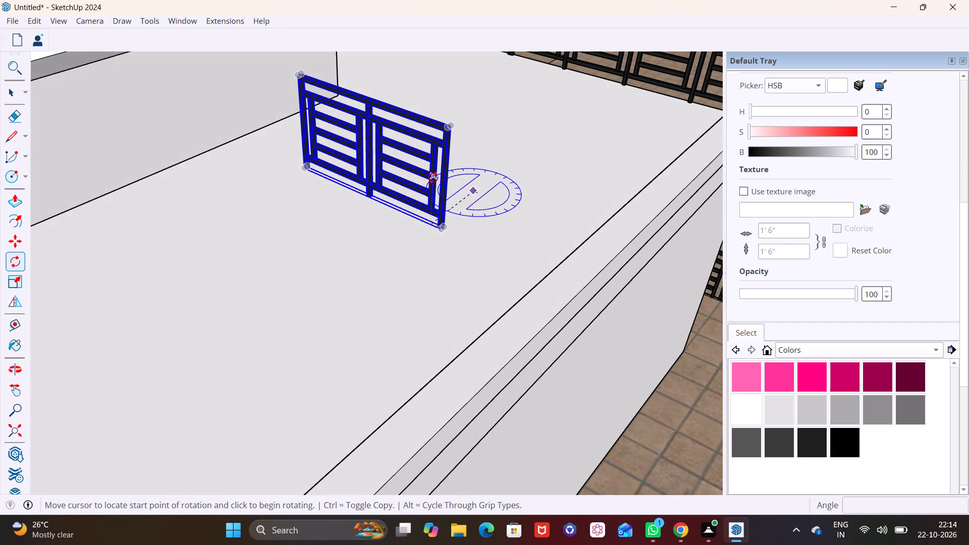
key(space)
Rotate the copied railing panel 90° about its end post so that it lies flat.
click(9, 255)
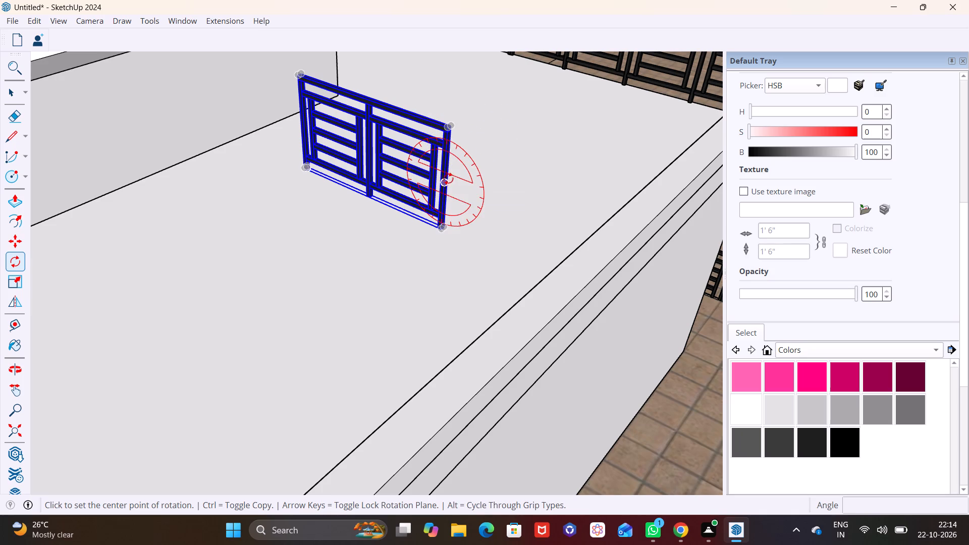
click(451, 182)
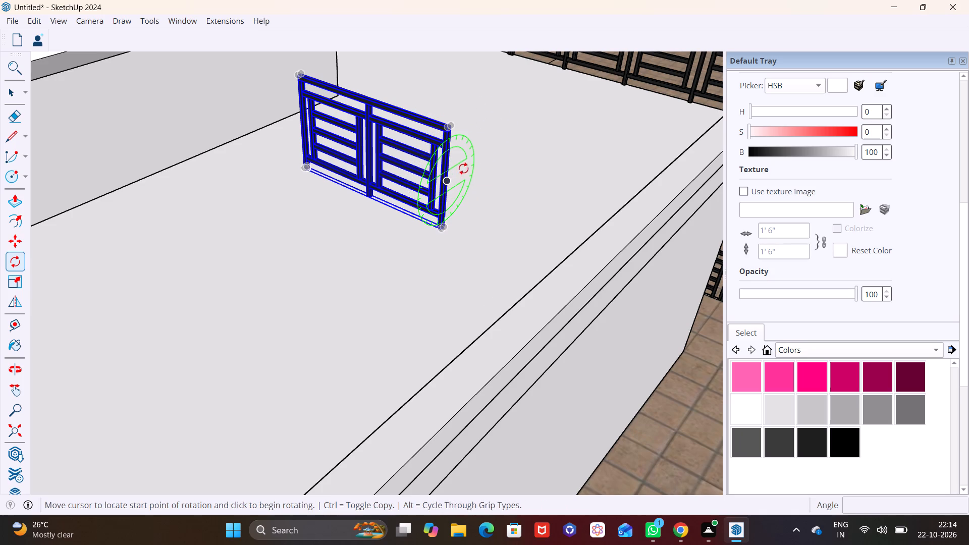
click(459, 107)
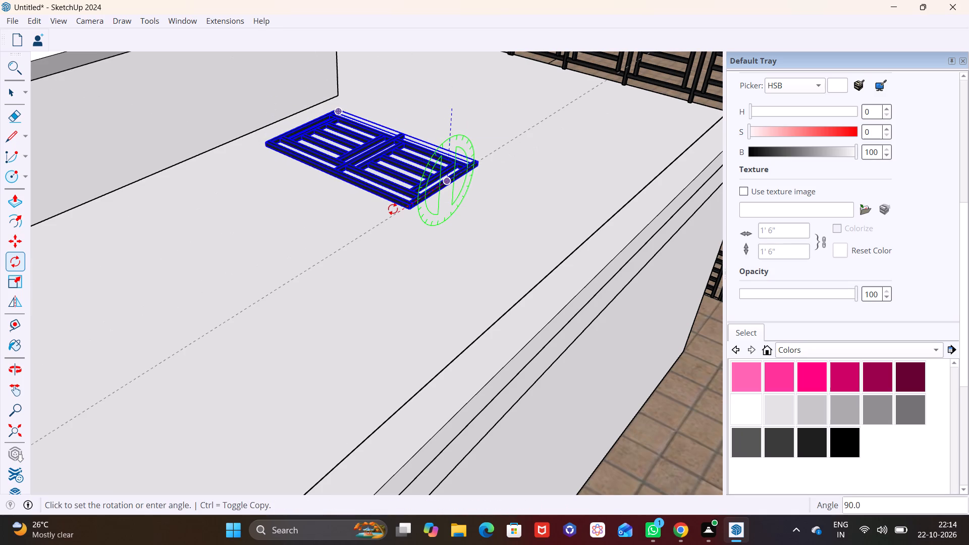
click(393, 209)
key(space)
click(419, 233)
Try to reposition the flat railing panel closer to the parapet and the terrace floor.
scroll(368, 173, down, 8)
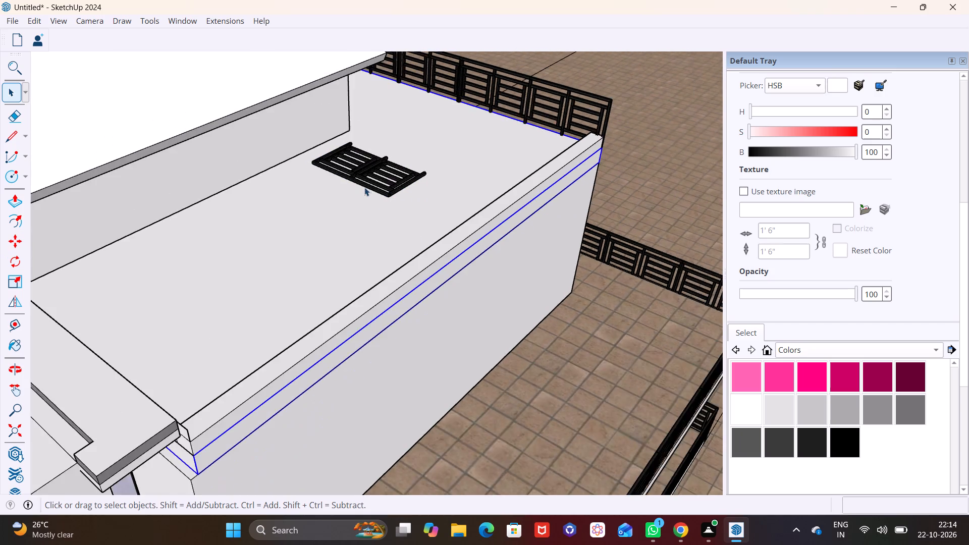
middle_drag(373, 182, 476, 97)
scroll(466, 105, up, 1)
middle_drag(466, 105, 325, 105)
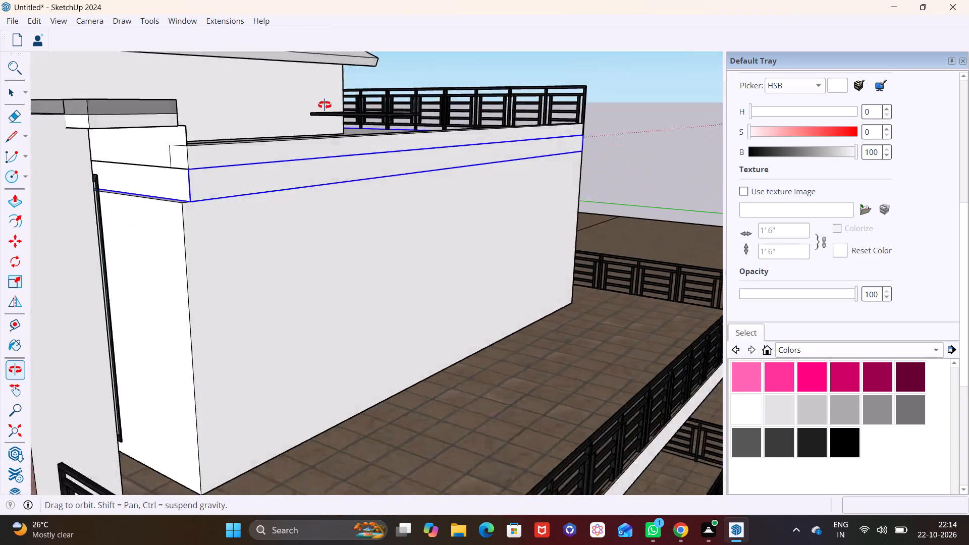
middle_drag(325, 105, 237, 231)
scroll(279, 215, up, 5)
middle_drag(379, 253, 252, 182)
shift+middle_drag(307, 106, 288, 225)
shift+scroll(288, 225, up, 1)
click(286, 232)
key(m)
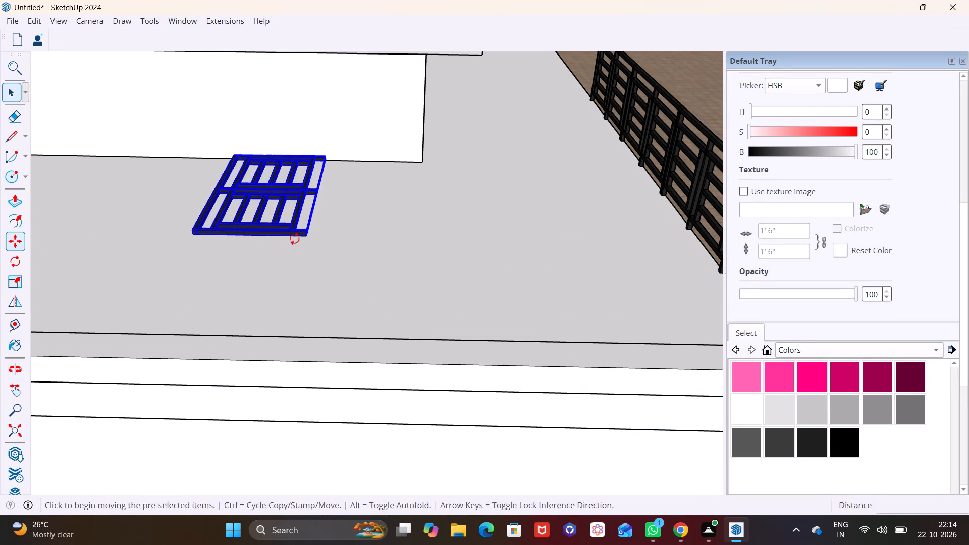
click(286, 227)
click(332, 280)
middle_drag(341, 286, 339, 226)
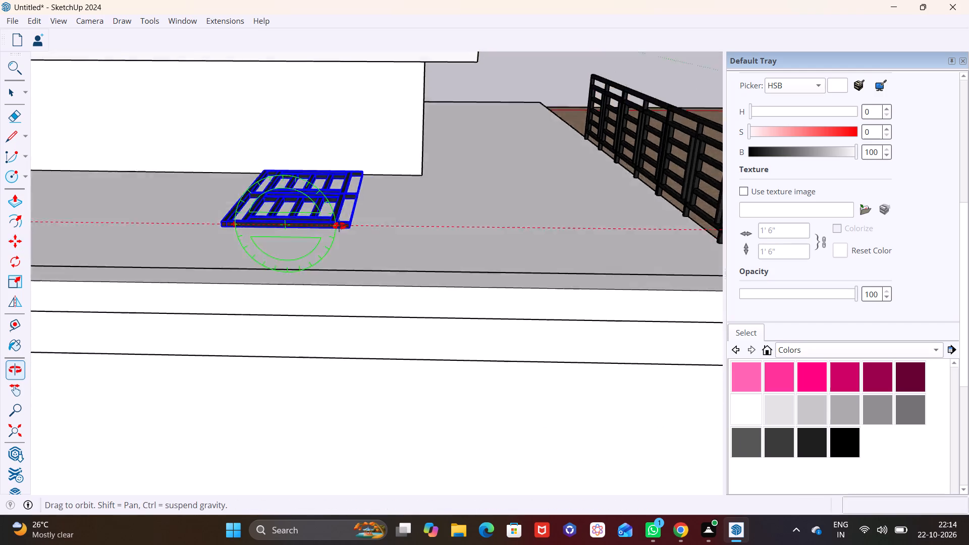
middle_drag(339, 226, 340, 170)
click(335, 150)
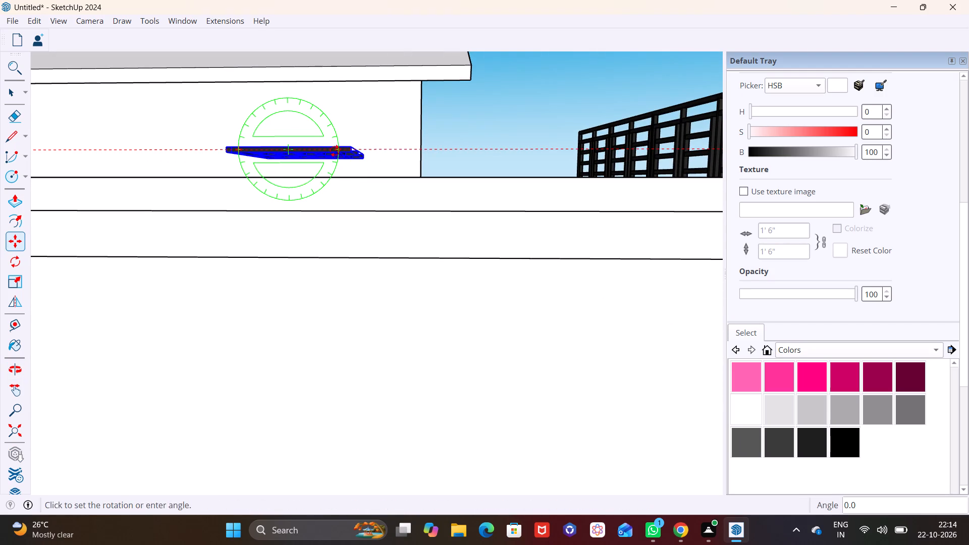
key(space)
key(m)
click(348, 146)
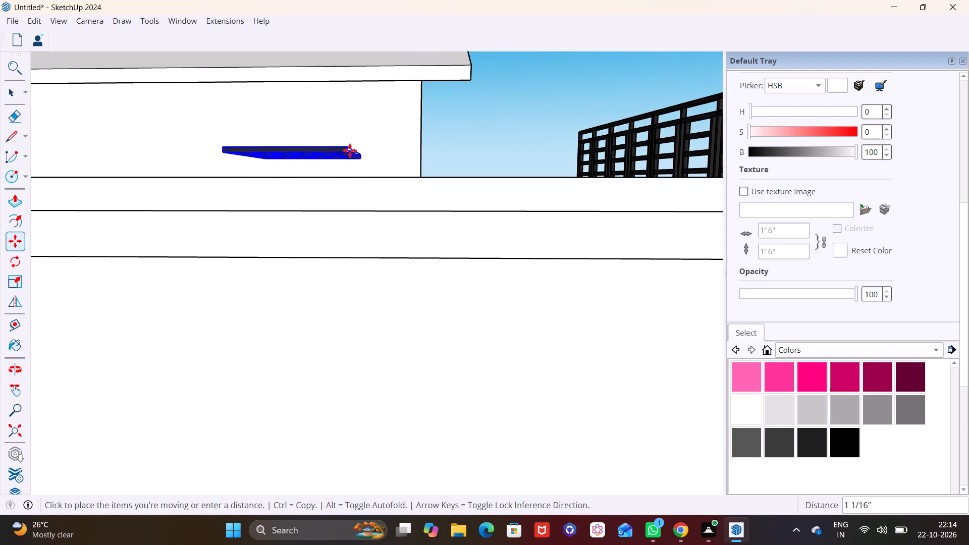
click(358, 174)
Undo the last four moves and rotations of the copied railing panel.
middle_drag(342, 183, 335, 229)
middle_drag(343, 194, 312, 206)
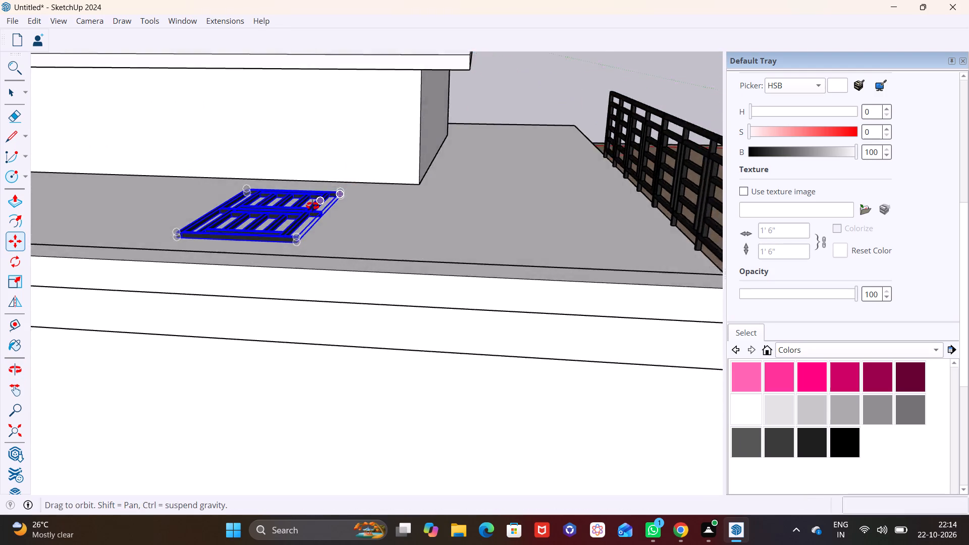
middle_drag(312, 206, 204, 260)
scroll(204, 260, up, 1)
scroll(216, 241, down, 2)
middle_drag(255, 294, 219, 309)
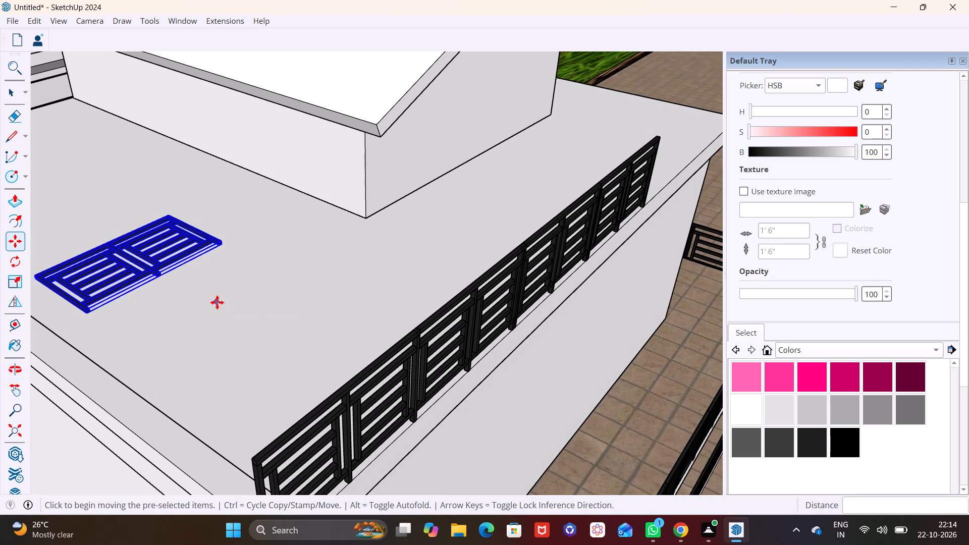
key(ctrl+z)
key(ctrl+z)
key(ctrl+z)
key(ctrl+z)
Move the upright railing copy inward on the roof terrace by its lower corner, clear of the parapet.
scroll(155, 280, down, 3)
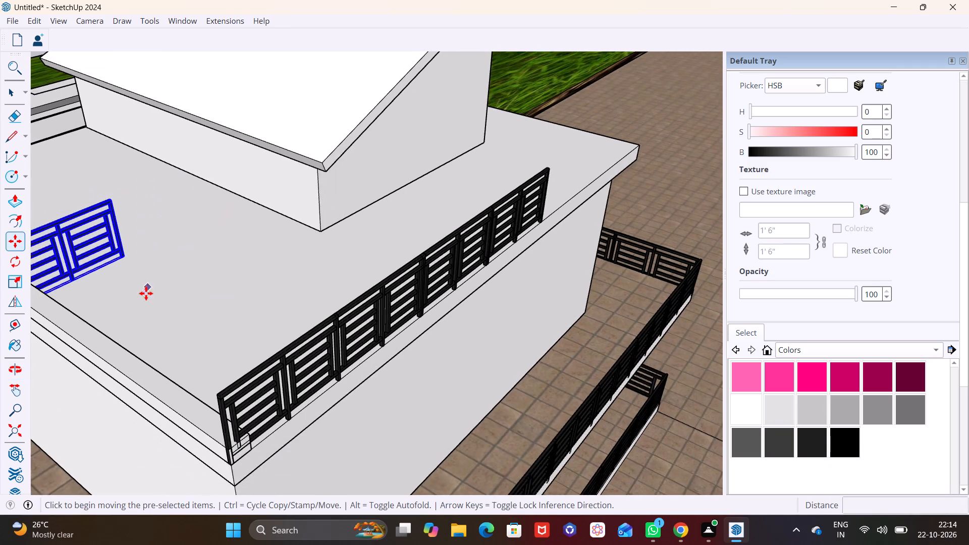
shift+middle_drag(146, 293, 525, 120)
middle_drag(452, 144, 636, 155)
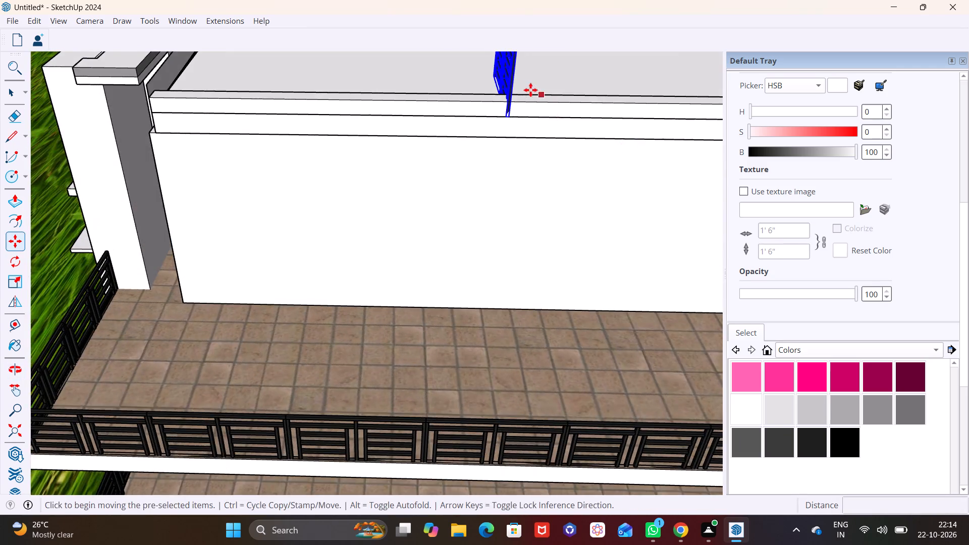
shift+middle_drag(526, 90, 502, 293)
middle_drag(637, 300, 623, 253)
middle_drag(513, 259, 665, 223)
scroll(543, 176, up, 1)
shift+middle_drag(542, 175, 518, 180)
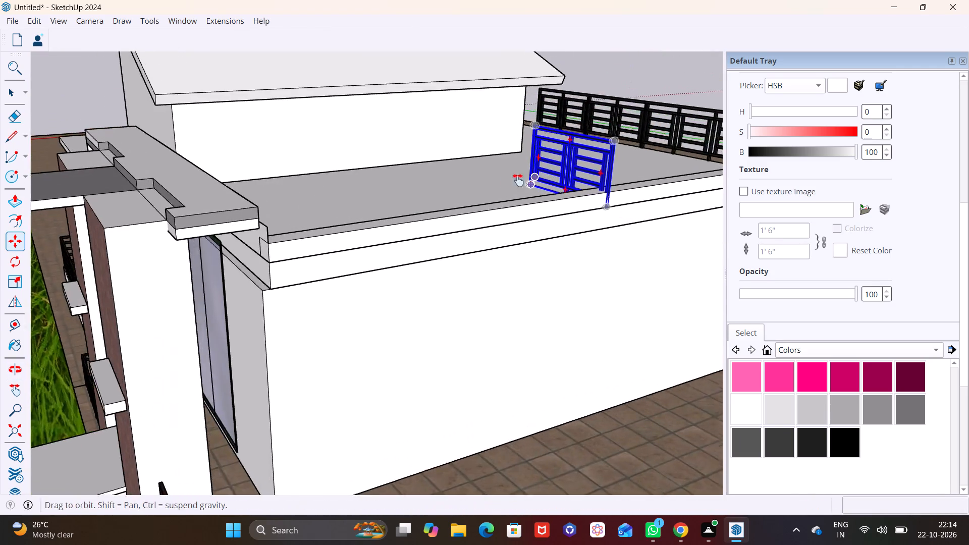
shift+middle_drag(518, 180, 306, 306)
scroll(339, 325, up, 8)
middle_drag(385, 321, 512, 257)
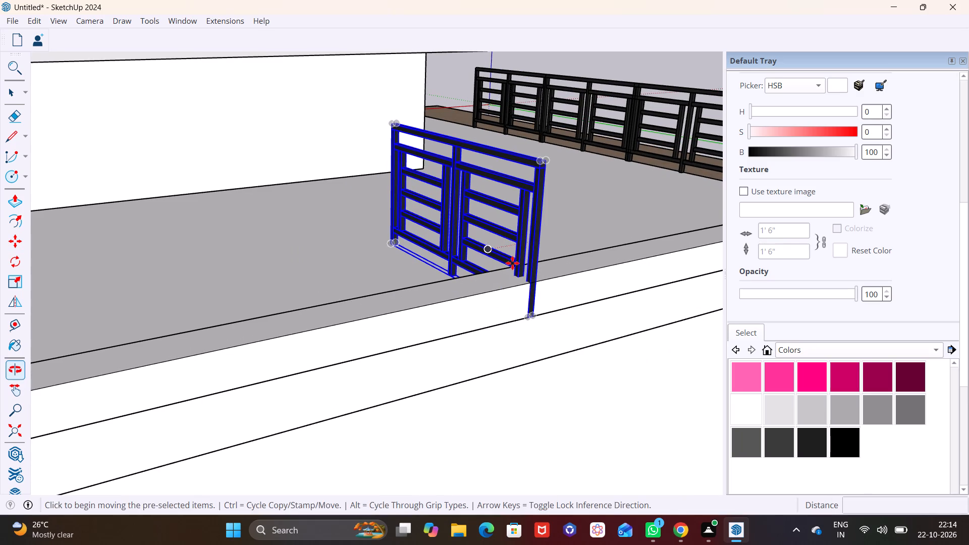
key(m)
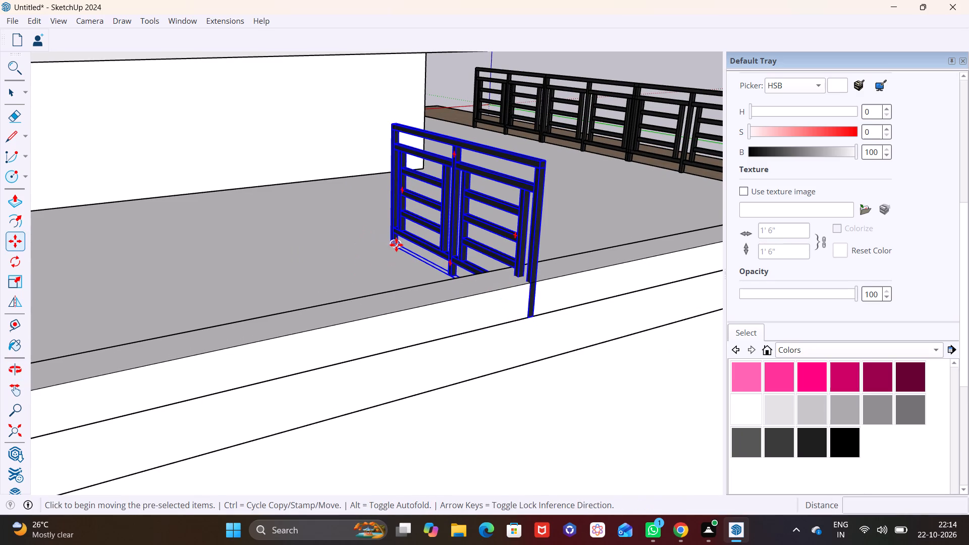
click(396, 245)
click(302, 220)
Rotate the copied railing panel 90° in the vertical plane about the midpoint of its end post.
key(space)
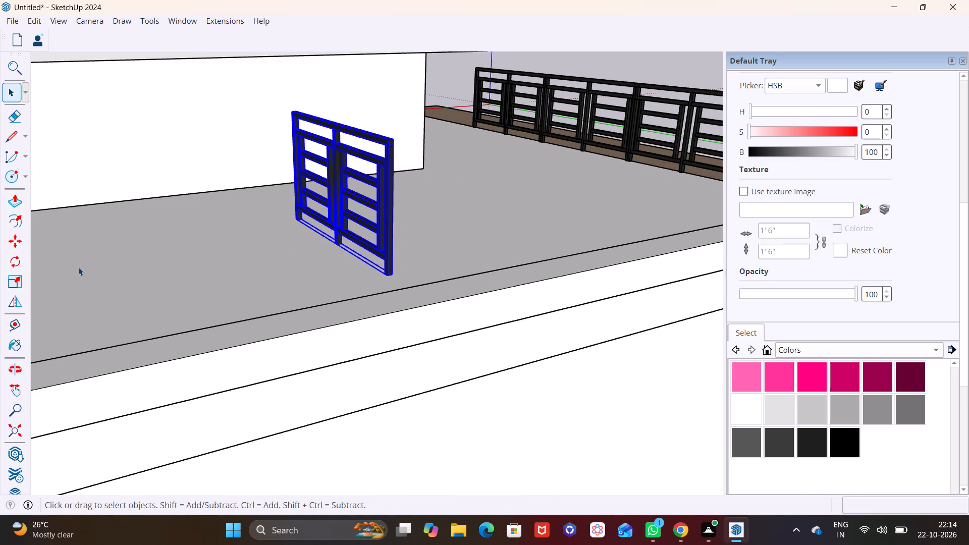
click(13, 257)
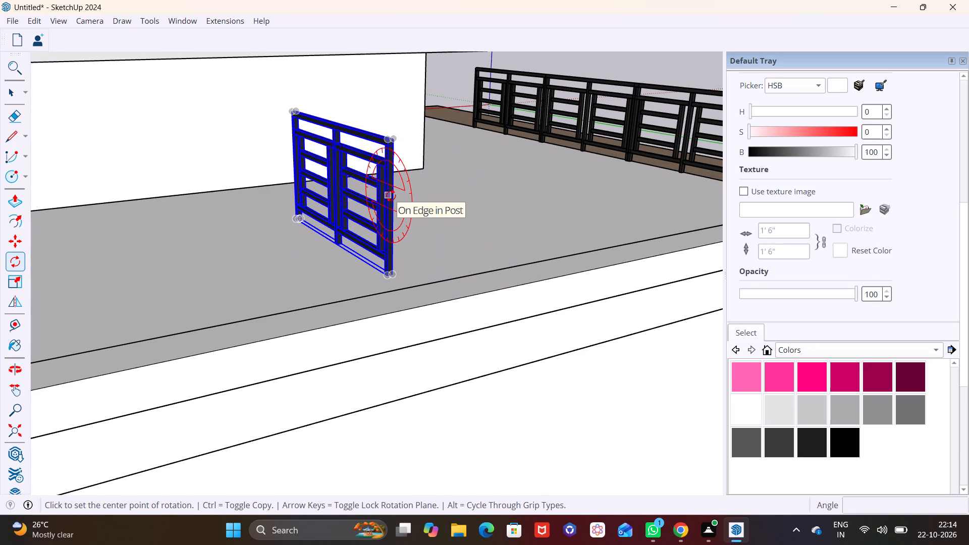
click(393, 194)
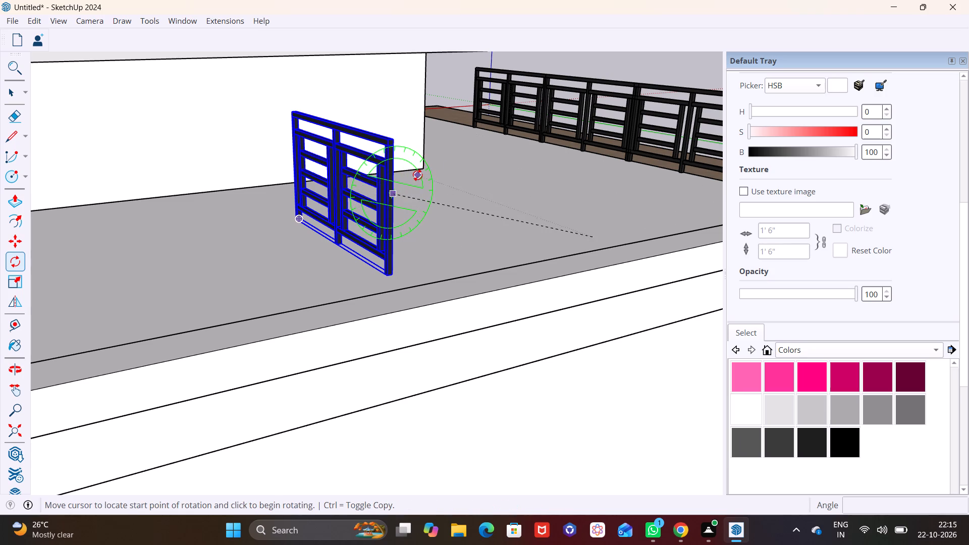
click(418, 189)
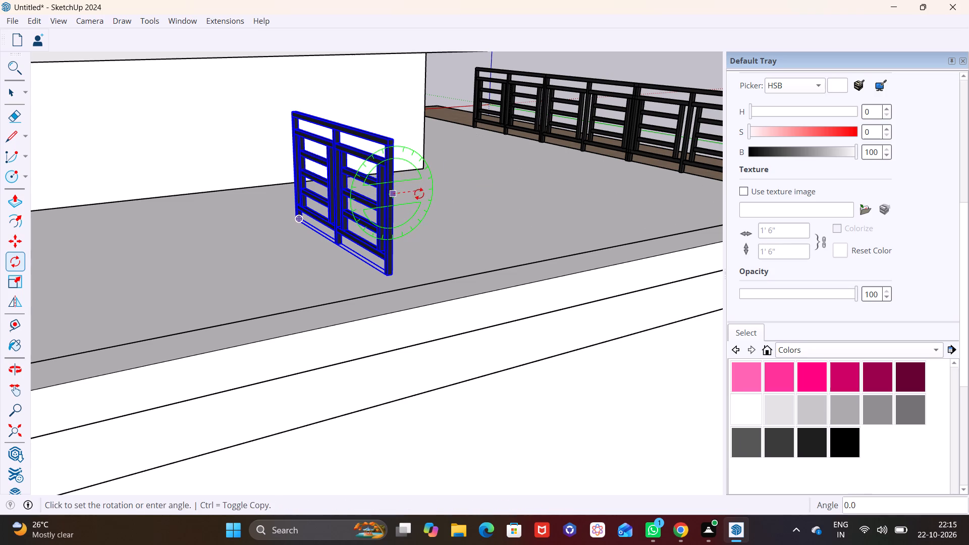
click(396, 239)
scroll(322, 209, up, 1)
middle_drag(329, 216, 439, 241)
middle_drag(452, 244, 317, 297)
middle_drag(331, 299, 266, 209)
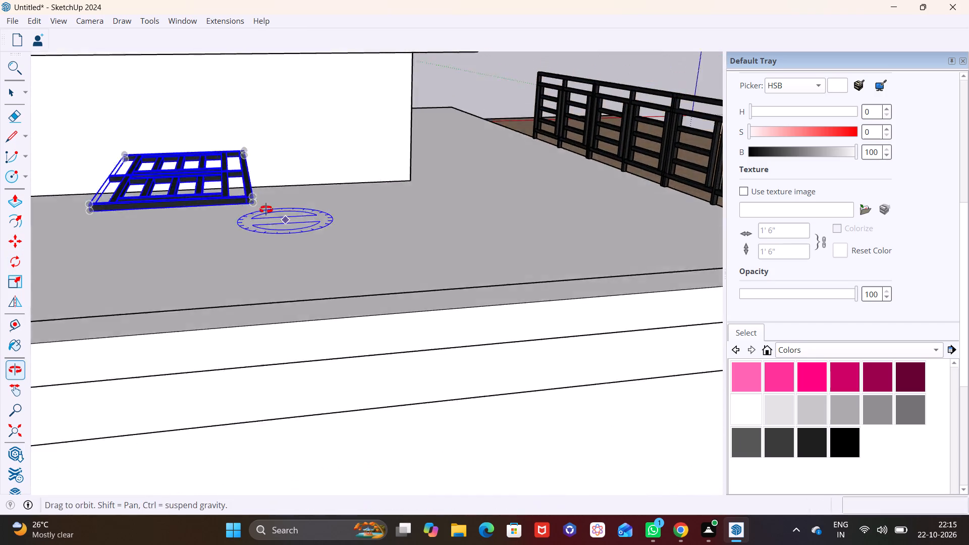
Move the flat railing panel about 7' 5" along the roof terrace toward the front of the house.
middle_drag(266, 209, 264, 206)
scroll(230, 165, up, 1)
middle_drag(230, 165, 511, 226)
scroll(498, 290, down, 10)
middle_drag(484, 314, 478, 268)
key(space)
click(467, 216)
click(477, 230)
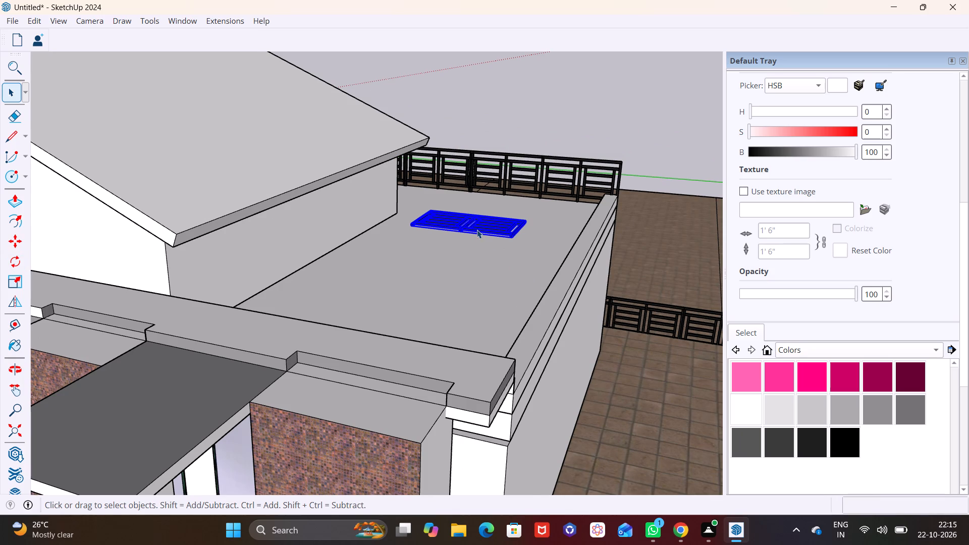
key(m)
click(488, 242)
click(473, 286)
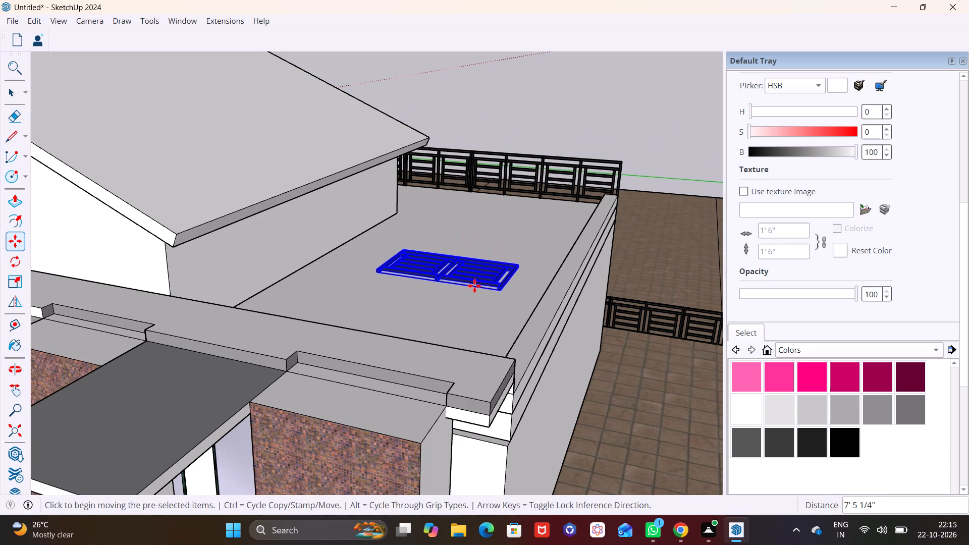
Move the flat railing panel about 12' 7" back along the roof terrace toward the rear railing.
middle_drag(393, 313, 28, 307)
scroll(91, 261, up, 5)
middle_drag(250, 277, 98, 330)
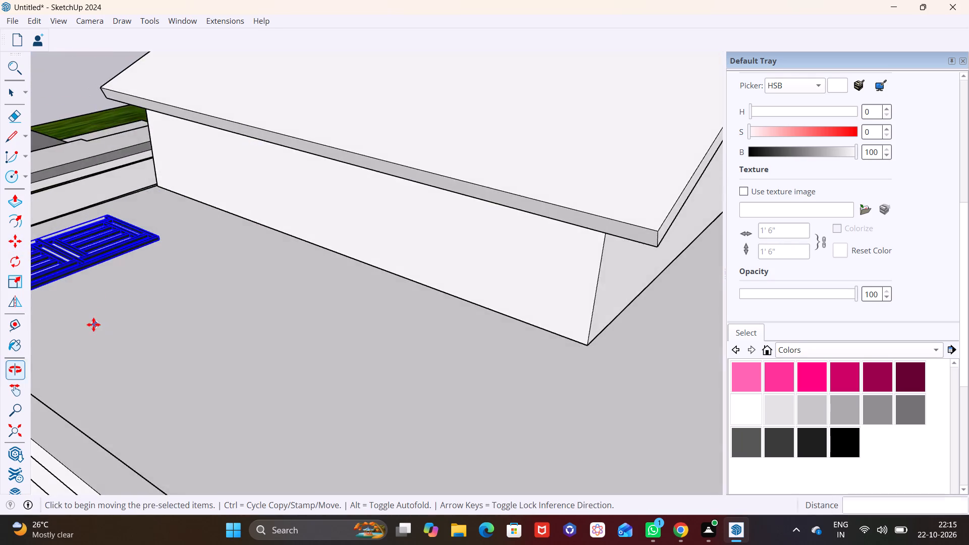
scroll(93, 322, down, 8)
key(space)
click(107, 284)
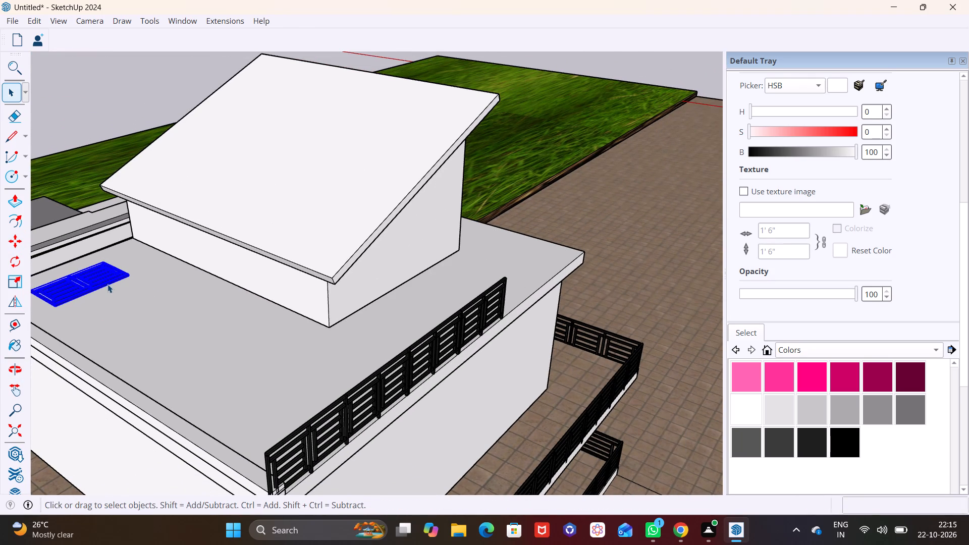
click(90, 276)
click(97, 288)
click(94, 286)
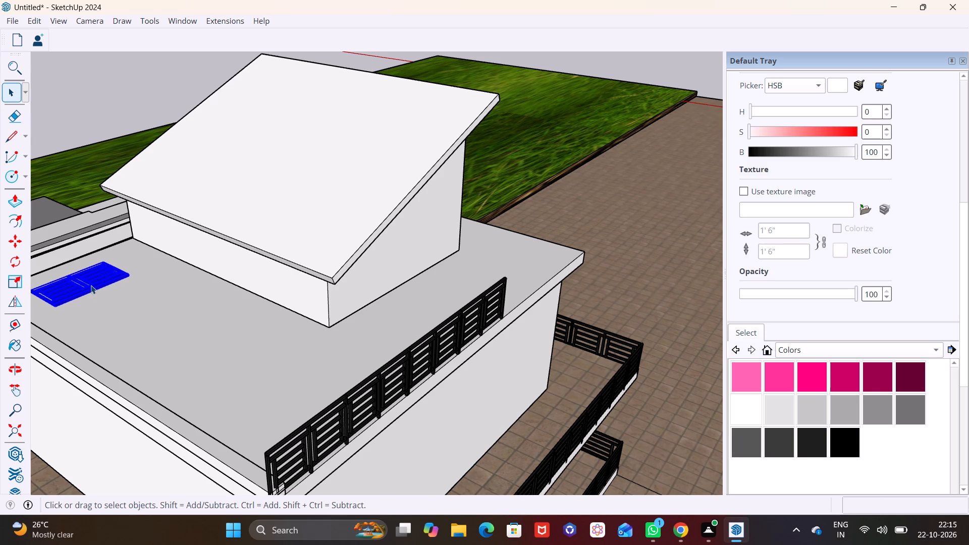
key(m)
click(83, 288)
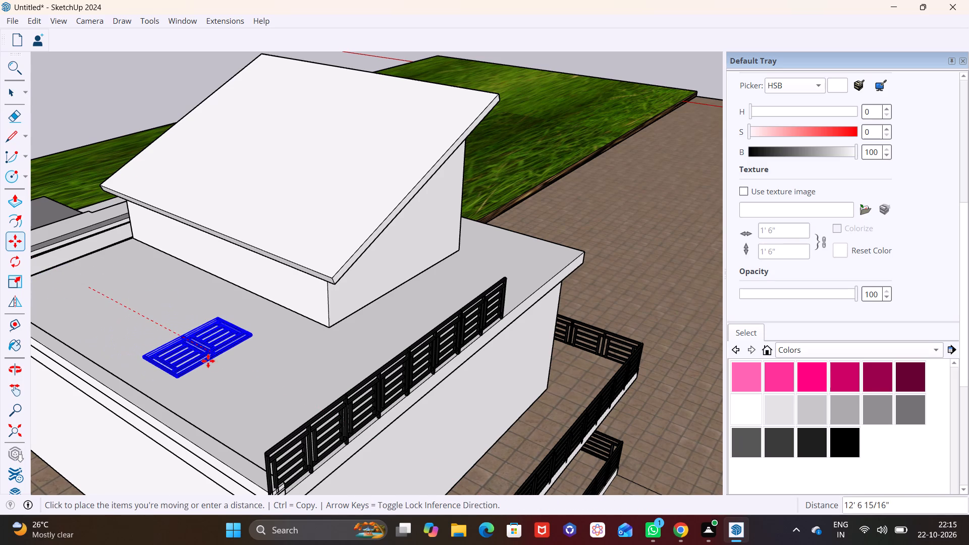
click(208, 363)
Lower the floating railing panel about 1' 4 1/2" onto the roof terrace floor.
middle_drag(230, 379, 288, 295)
middle_drag(250, 241, 232, 235)
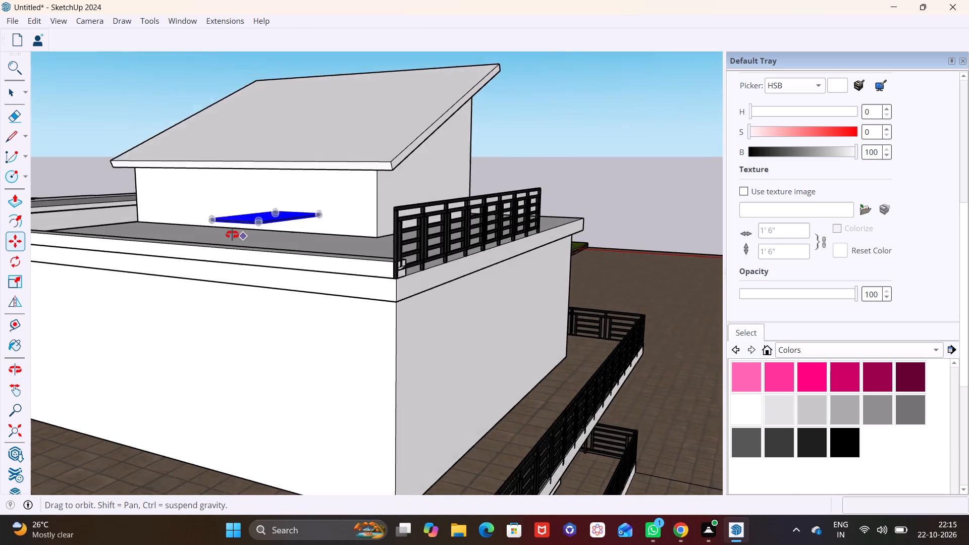
middle_drag(232, 235, 304, 225)
scroll(340, 242, up, 3)
scroll(376, 193, up, 2)
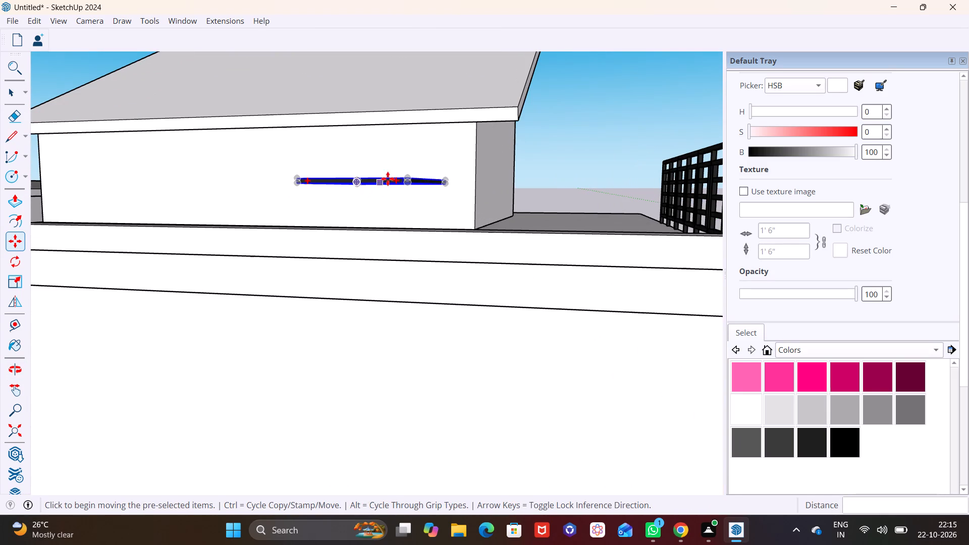
click(403, 175)
click(417, 227)
Move the flat railing panel about 3' 10" away from the side parapet, toward the sloped-roof room.
middle_drag(418, 239, 409, 256)
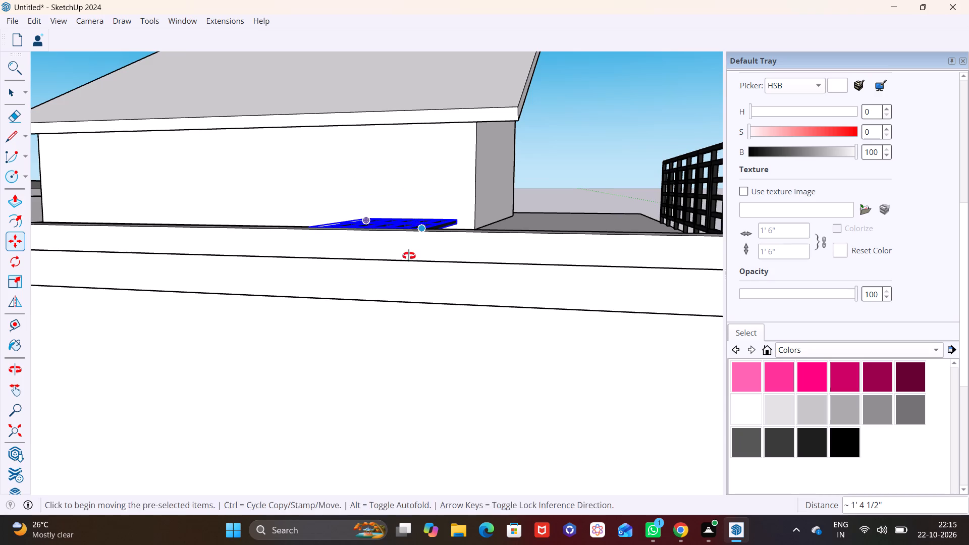
middle_drag(409, 256, 14, 511)
scroll(314, 451, up, 1)
click(222, 302)
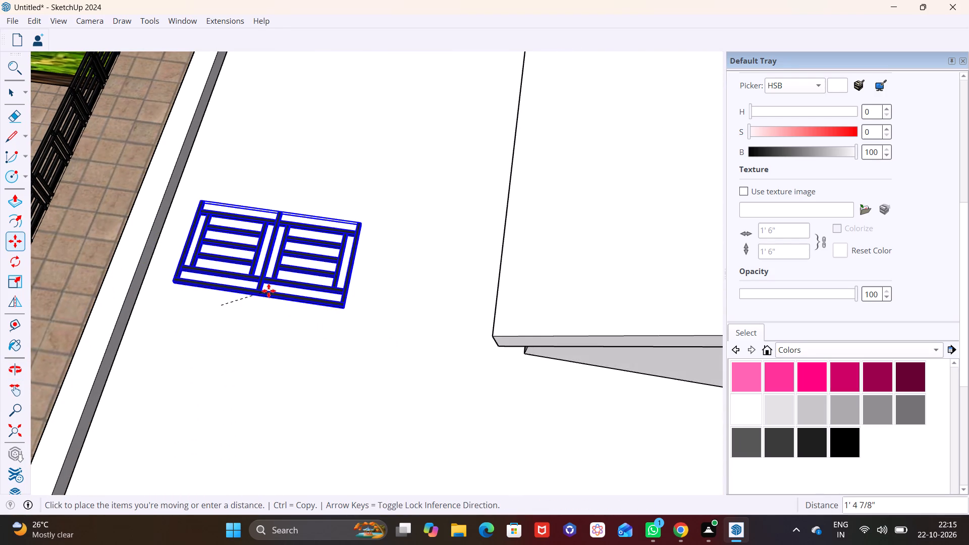
click(348, 321)
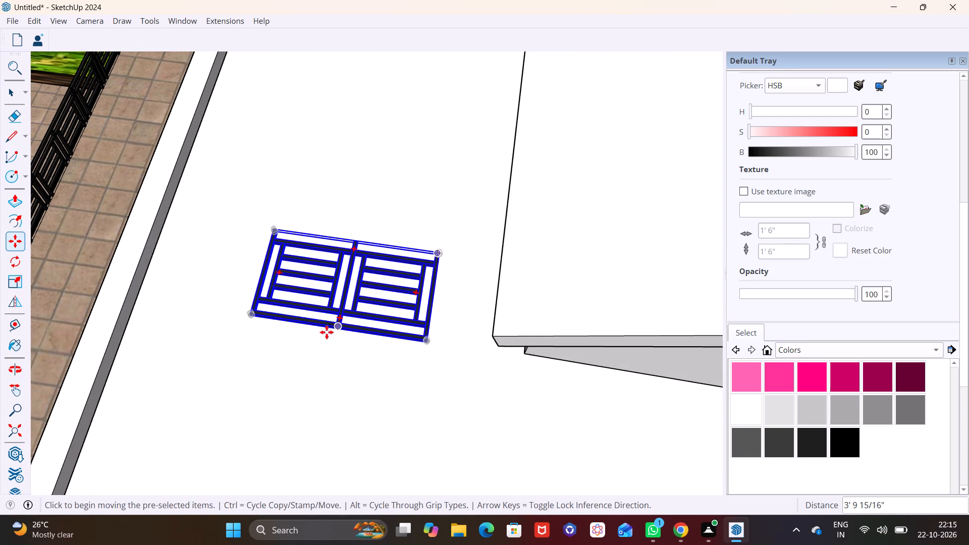
Move the flat railing panel about 3' 7 1/2" along the terrace, away from the rear railing.
middle_drag(340, 340, 378, 165)
middle_drag(354, 188, 409, 226)
scroll(387, 226, down, 5)
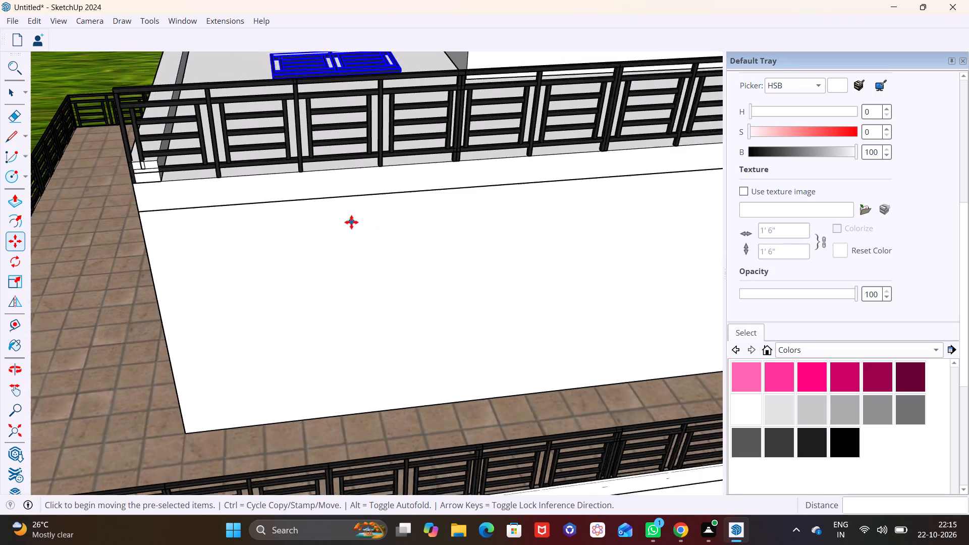
middle_drag(353, 236, 521, 214)
middle_drag(376, 241, 531, 225)
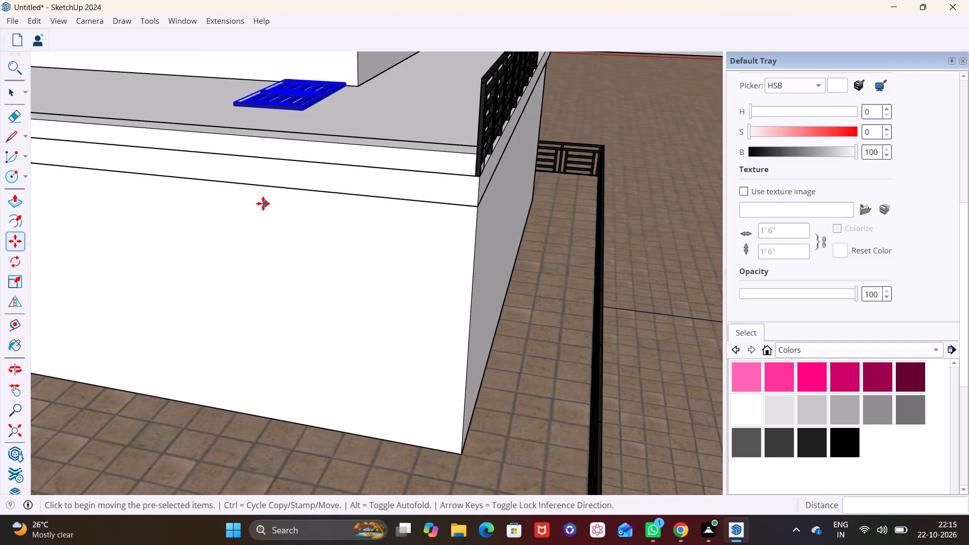
shift+middle_drag(262, 208, 397, 358)
middle_drag(482, 325, 507, 306)
scroll(423, 210, up, 7)
shift+middle_drag(410, 231, 494, 339)
click(420, 293)
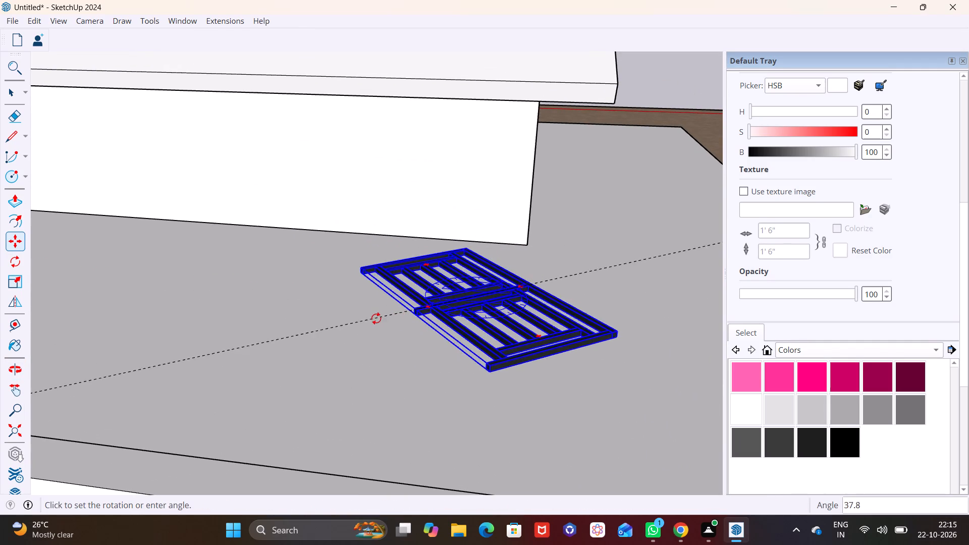
key(space)
key(m)
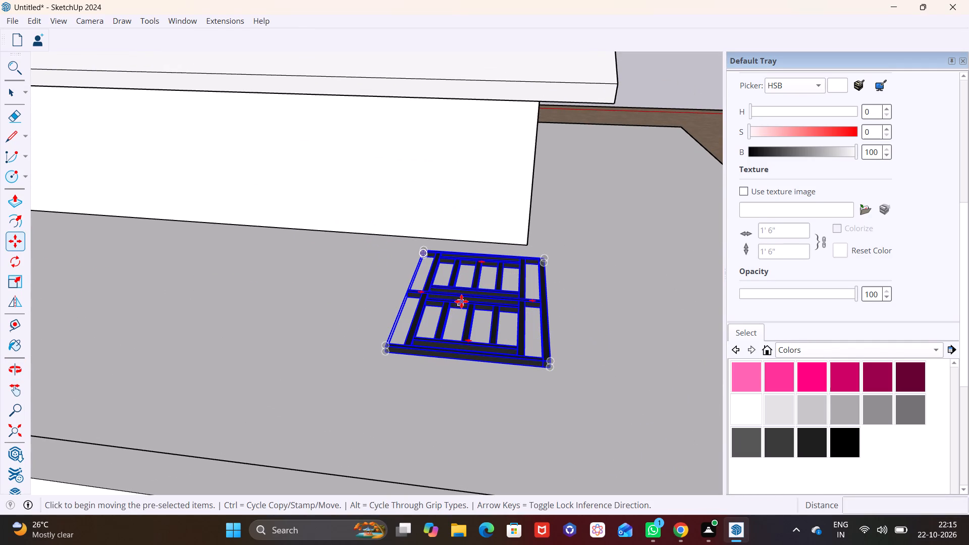
click(461, 301)
click(304, 342)
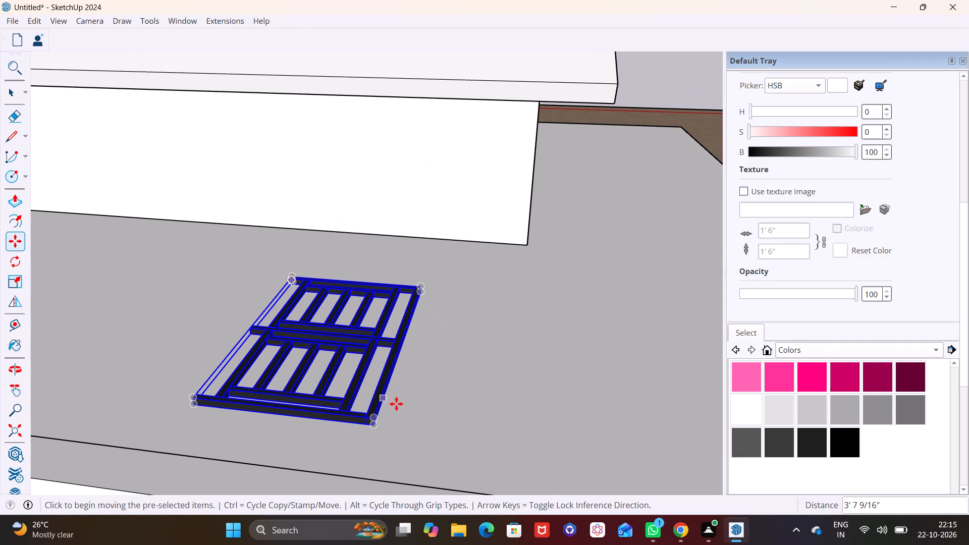
Stack three copies of the flat railing panel above it, each about 10 to 11" from the previous one.
middle_drag(369, 400, 326, 347)
key(m)
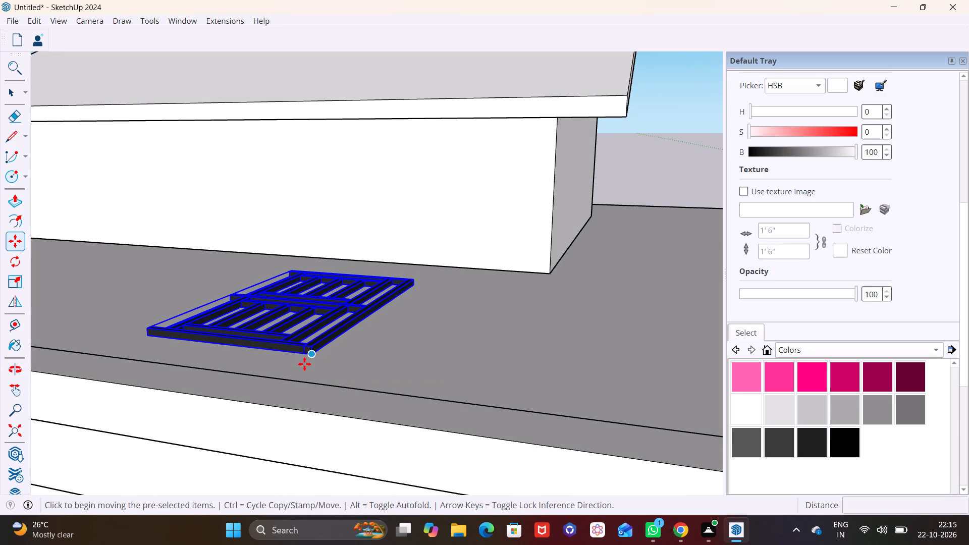
click(310, 356)
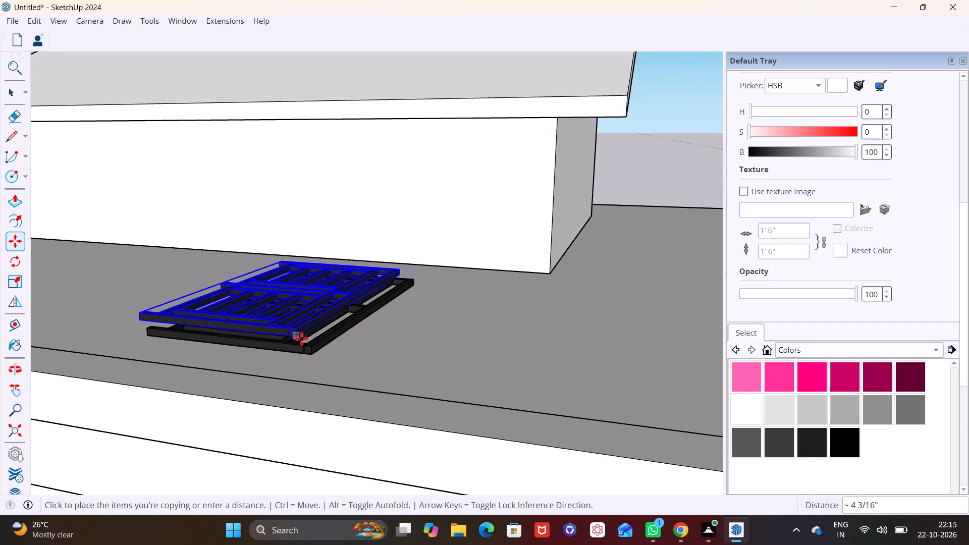
click(309, 334)
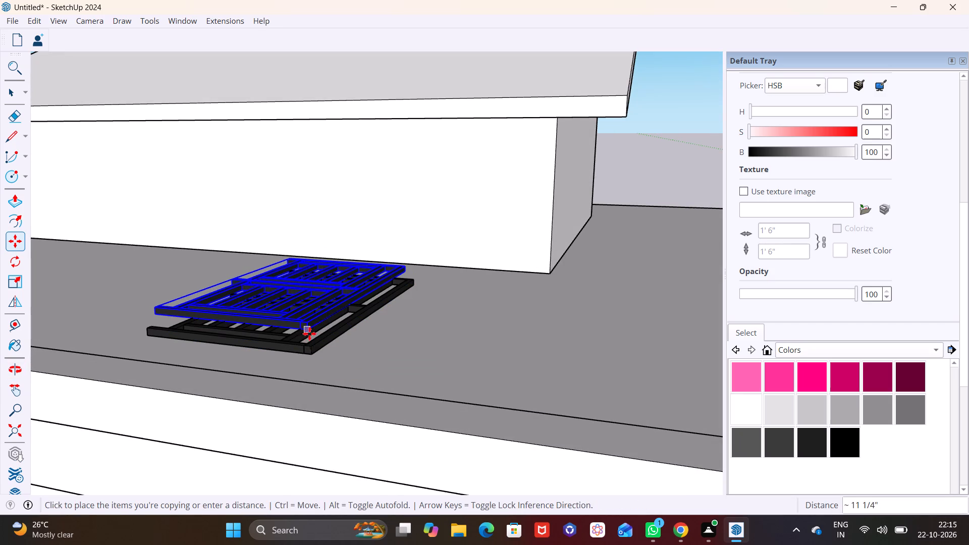
click(305, 328)
click(304, 311)
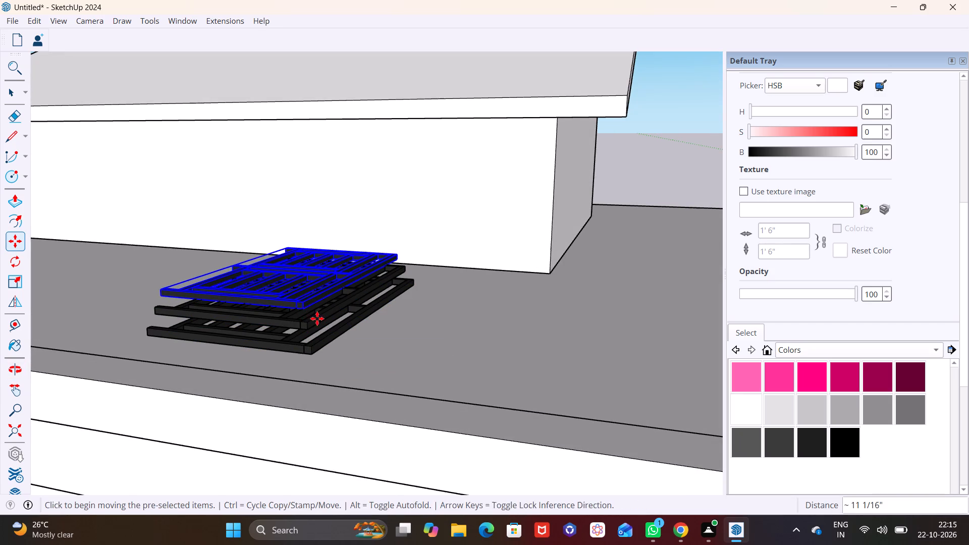
click(305, 314)
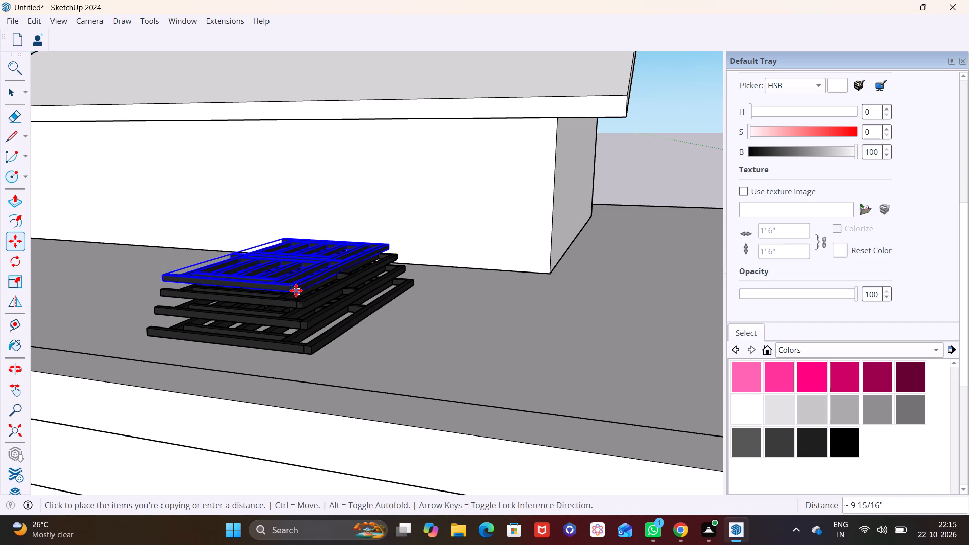
click(298, 291)
key(space)
click(361, 341)
Shift the top panel of the stack about 10 3/4" so that it lies over the panels beneath it.
scroll(366, 347, down, 8)
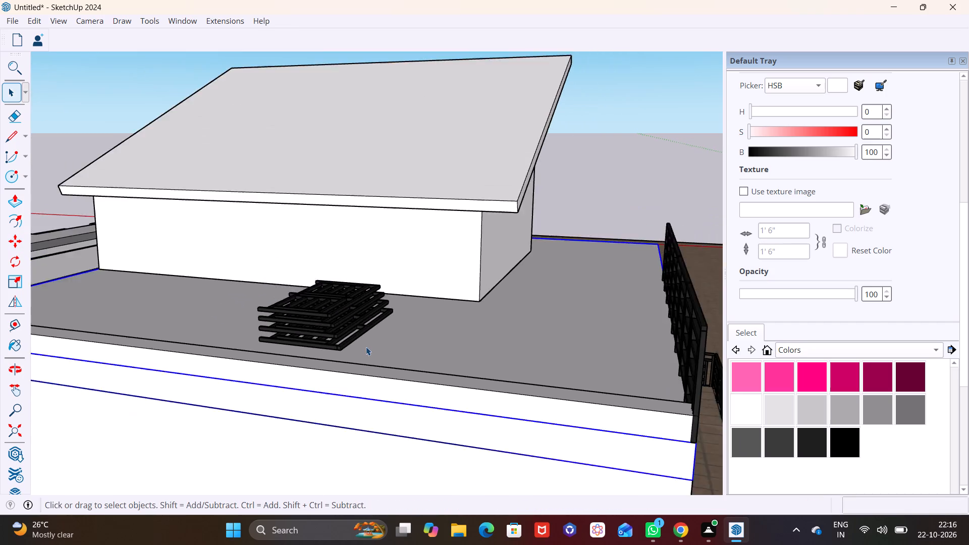
middle_drag(384, 361, 968, 318)
scroll(703, 325, down, 7)
scroll(452, 339, down, 3)
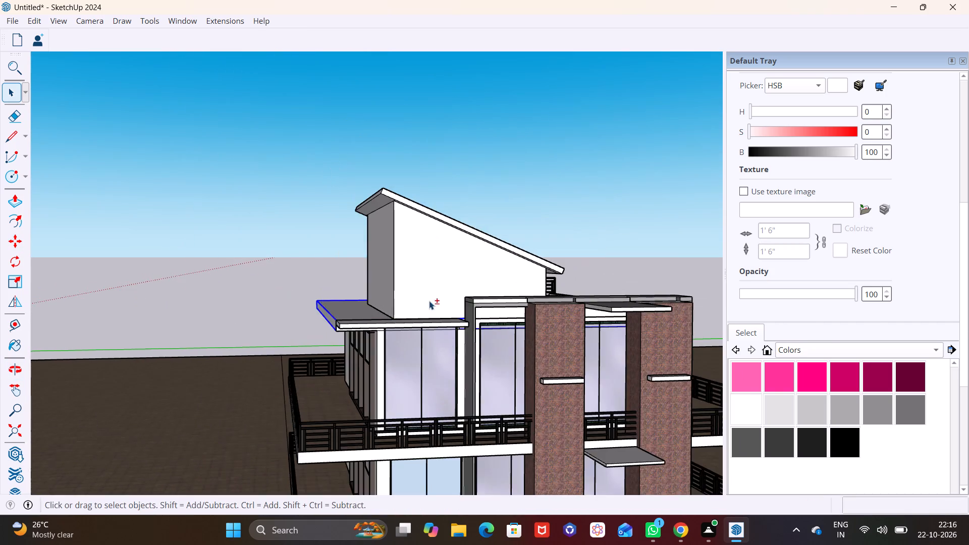
shift+middle_drag(429, 301, 326, 368)
middle_drag(431, 453, 450, 504)
middle_drag(433, 387, 467, 491)
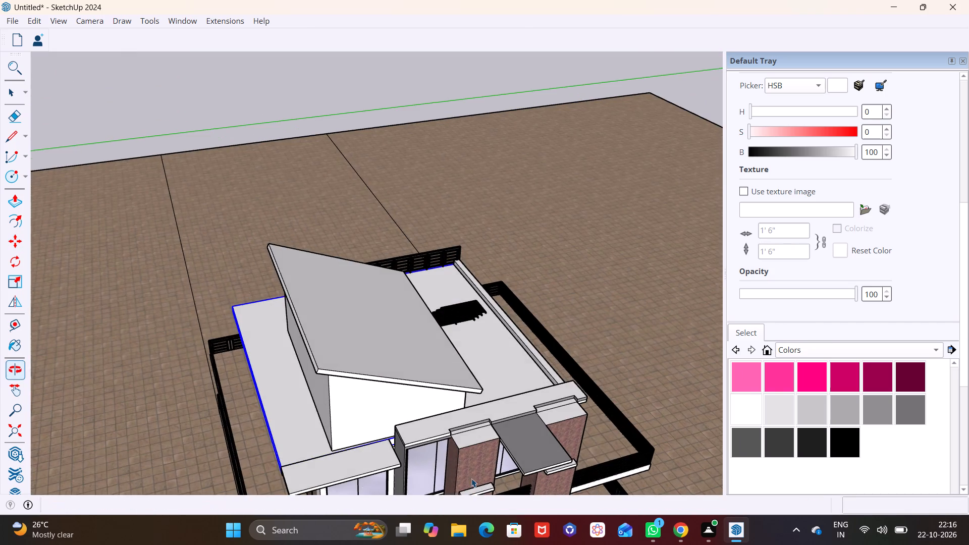
scroll(520, 279, up, 7)
middle_drag(455, 397, 219, 529)
shift+middle_drag(173, 324, 249, 303)
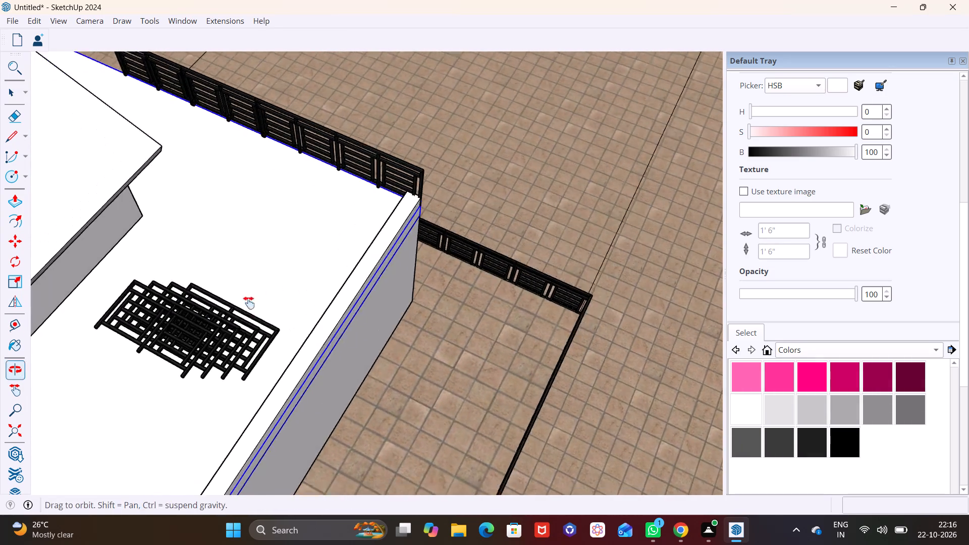
shift+middle_drag(249, 303, 379, 280)
shift+scroll(348, 285, up, 1)
middle_drag(417, 300, 186, 111)
shift+middle_drag(182, 120, 245, 448)
shift+scroll(242, 436, up, 1)
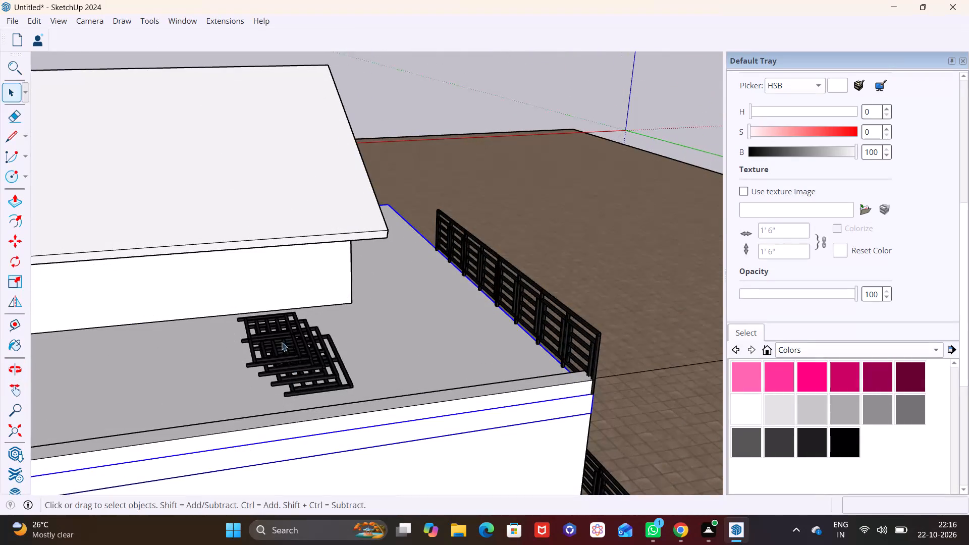
click(280, 341)
key(m)
click(295, 337)
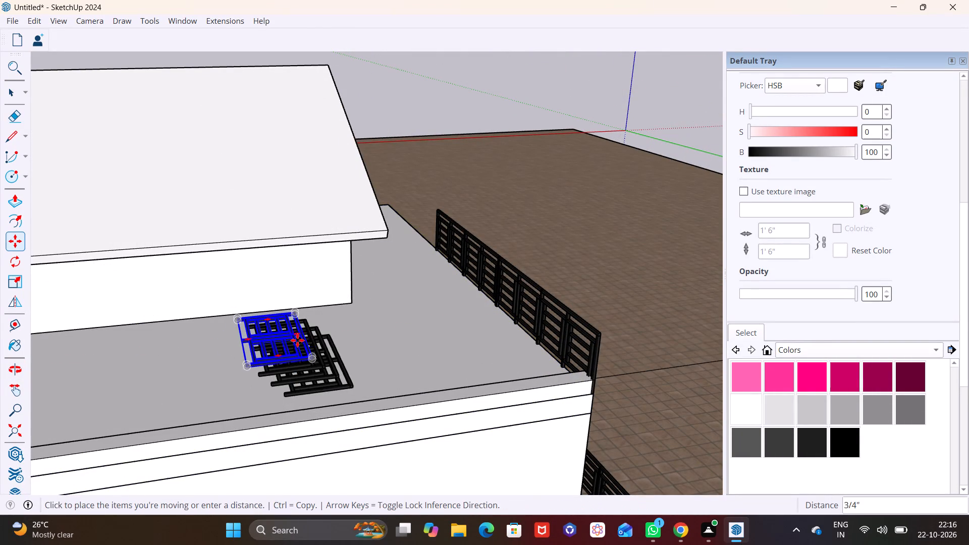
click(308, 343)
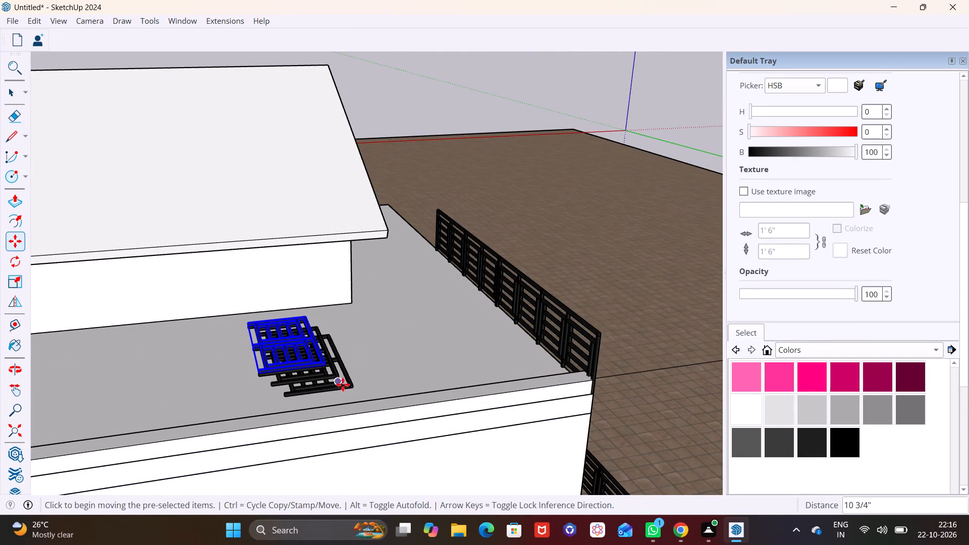
Copy the whole stack of panels twice along the roof terrace toward the front, about 3' 2" apart.
key(space)
click(333, 386)
ctrl+click(318, 376)
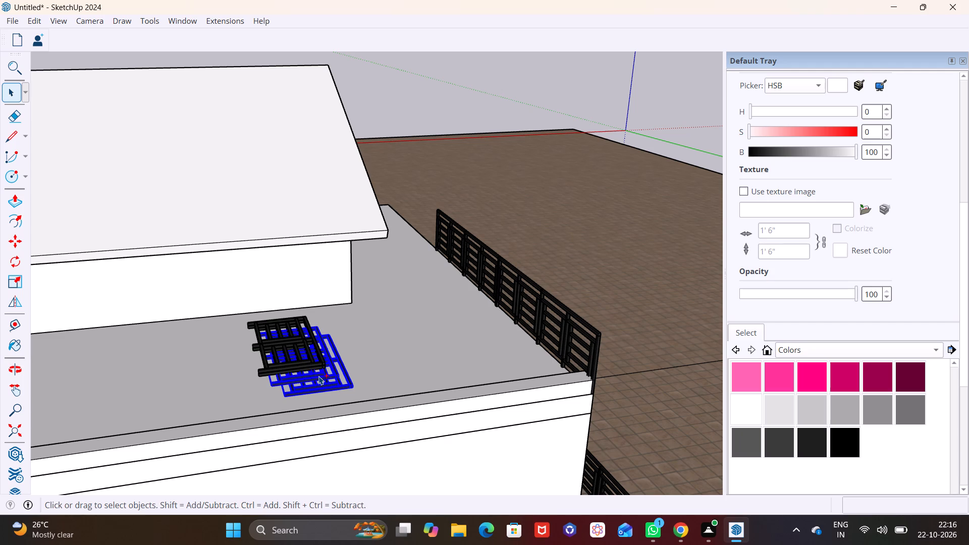
ctrl+click(306, 365)
ctrl+click(294, 353)
ctrl+click(296, 372)
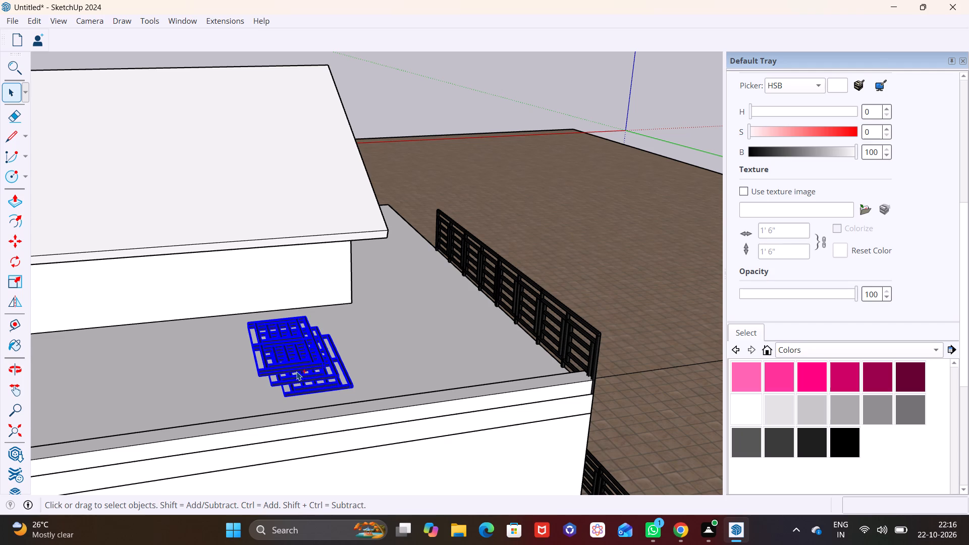
key(m)
click(327, 363)
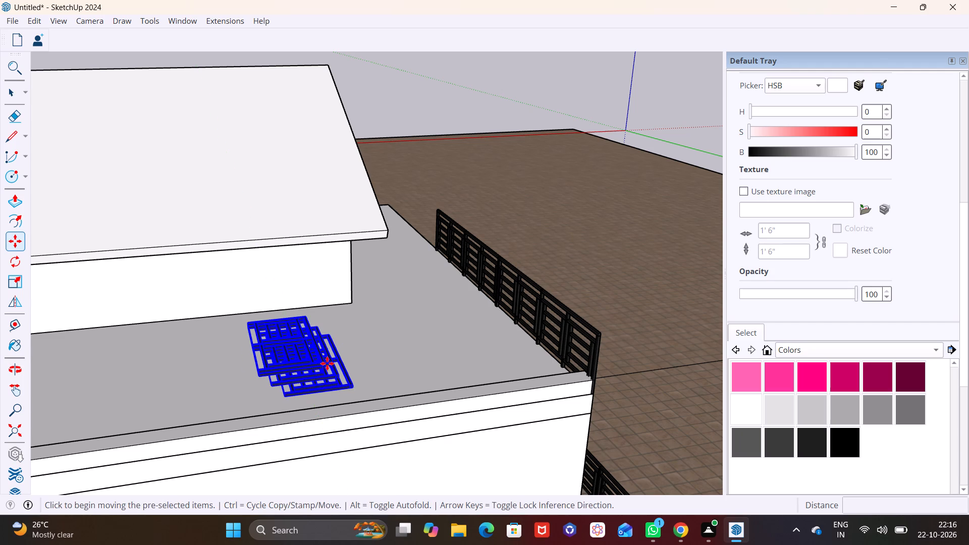
click(255, 379)
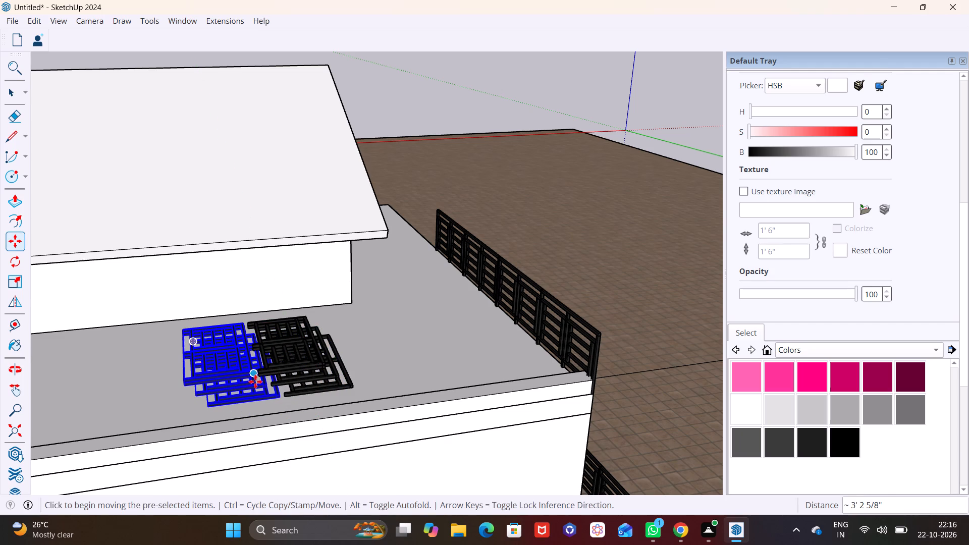
click(250, 378)
click(178, 388)
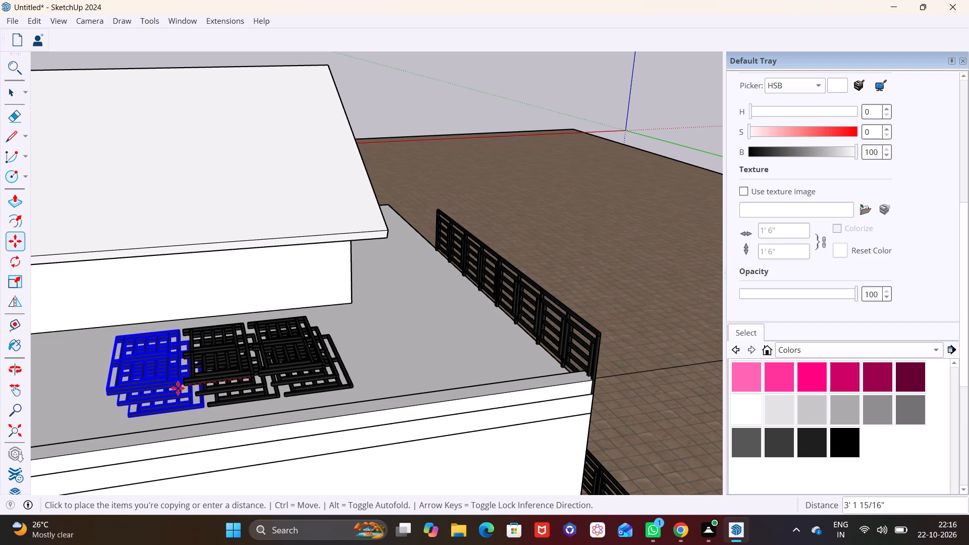
key(space)
click(383, 304)
Examine the whole house from the front and above, including the stacked panels on the roof terrace.
scroll(346, 358, down, 10)
middle_drag(334, 442, 388, 446)
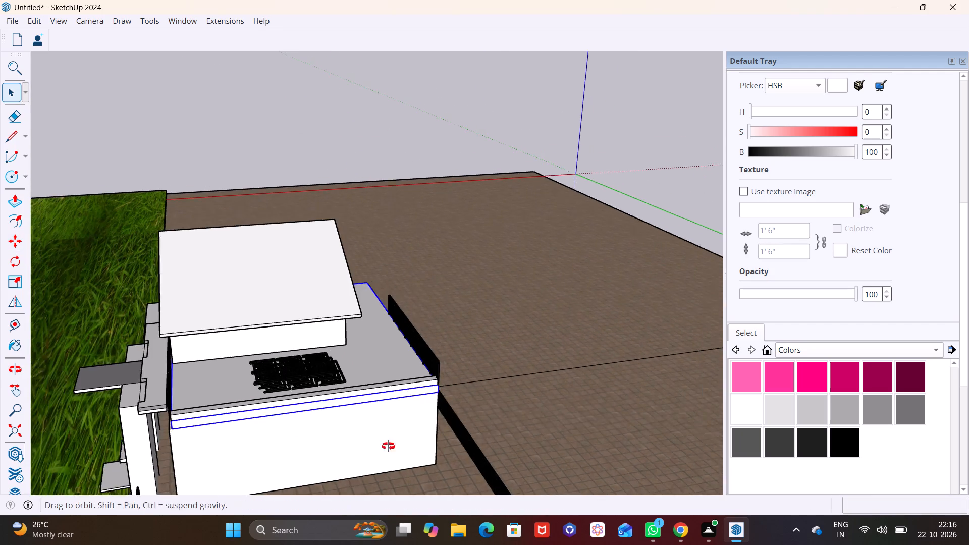
middle_drag(388, 446, 734, 367)
middle_drag(635, 380, 692, 466)
scroll(617, 415, down, 3)
shift+middle_drag(610, 417, 514, 267)
shift+middle_drag(501, 318, 512, 401)
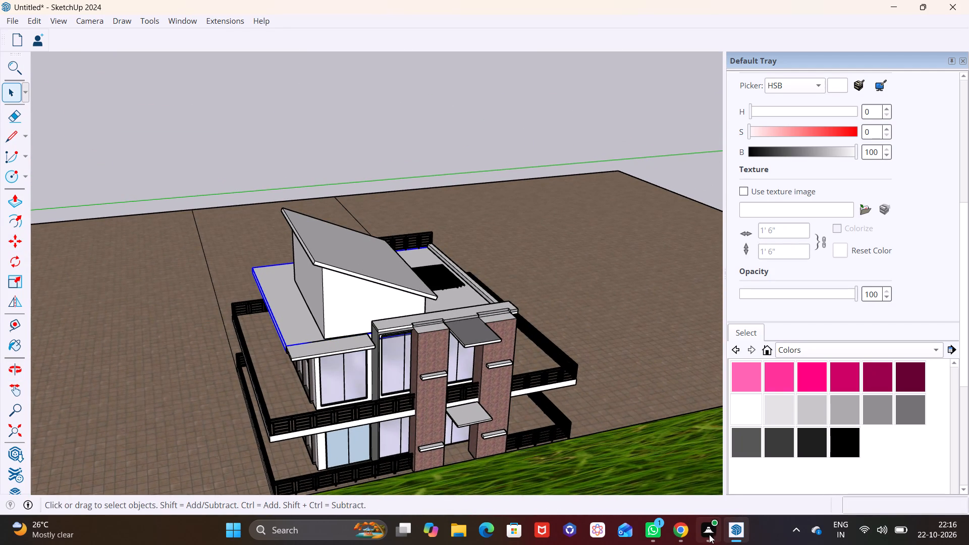
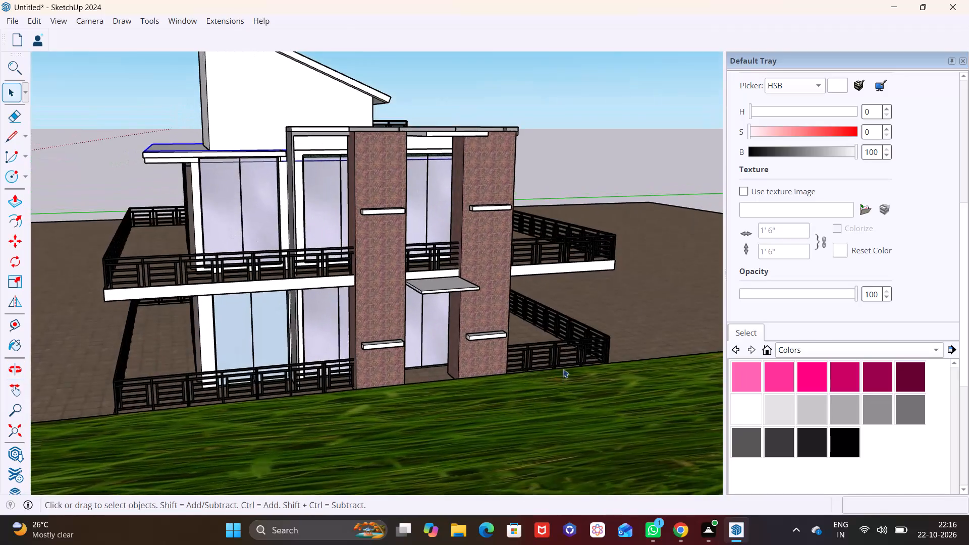
Examine the house's front facade, windows and roof terrace from front, above and around the corner.
scroll(508, 276, down, 7)
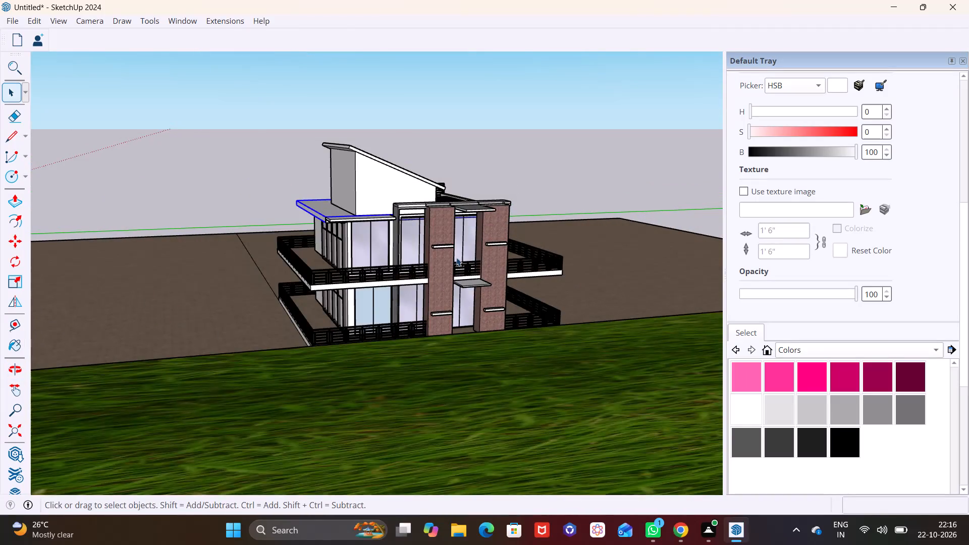
shift+middle_drag(448, 305, 495, 422)
middle_drag(477, 383, 476, 431)
scroll(534, 347, up, 6)
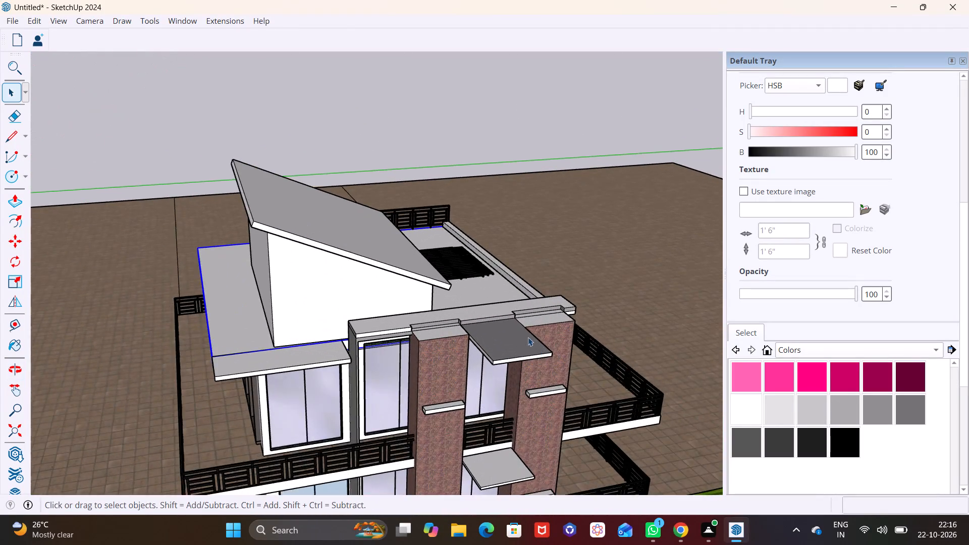
scroll(528, 337, up, 3)
scroll(473, 336, up, 1)
shift+middle_drag(466, 336, 485, 291)
scroll(439, 280, down, 3)
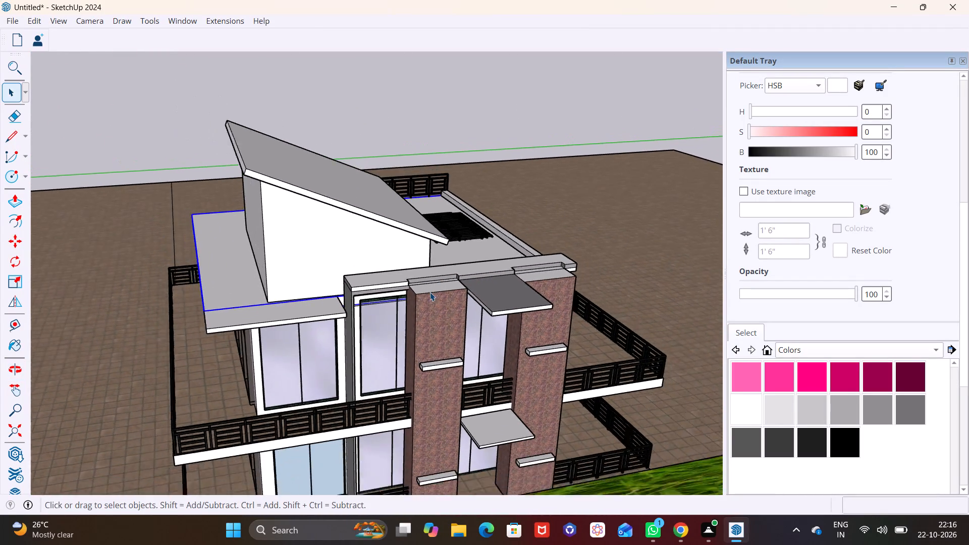
scroll(430, 292, down, 6)
middle_drag(426, 311, 414, 228)
scroll(426, 311, up, 1)
scroll(408, 366, up, 9)
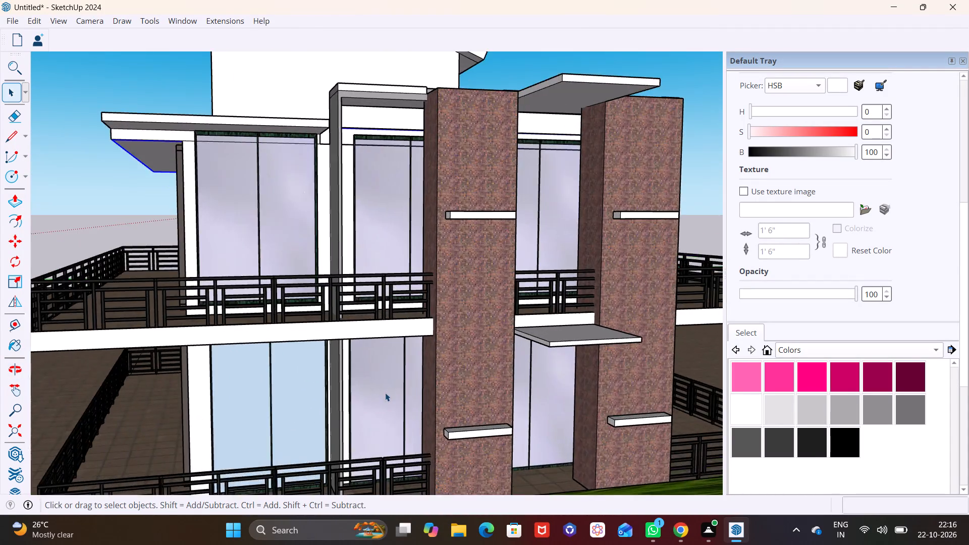
scroll(385, 393, up, 2)
double_click(270, 388)
click(270, 388)
click(270, 388)
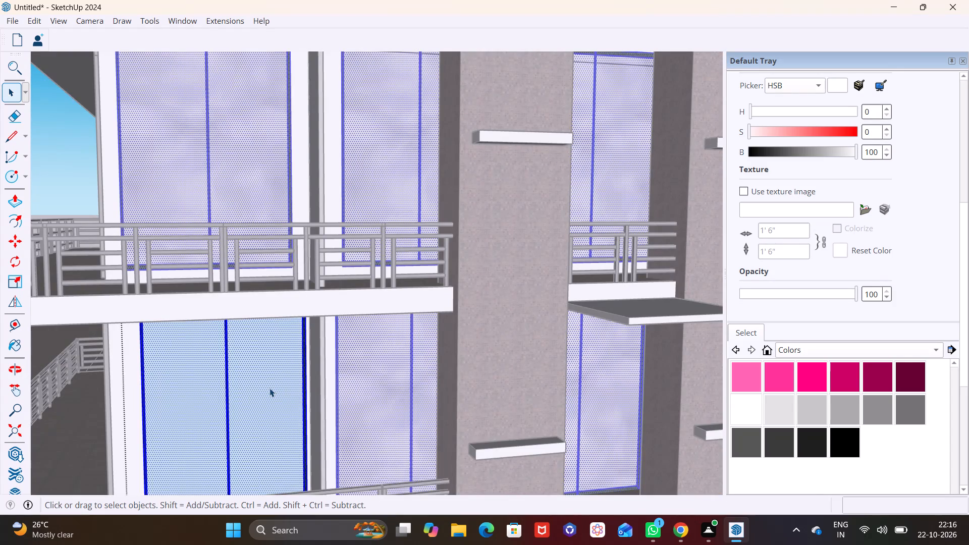
scroll(270, 390, down, 14)
click(621, 350)
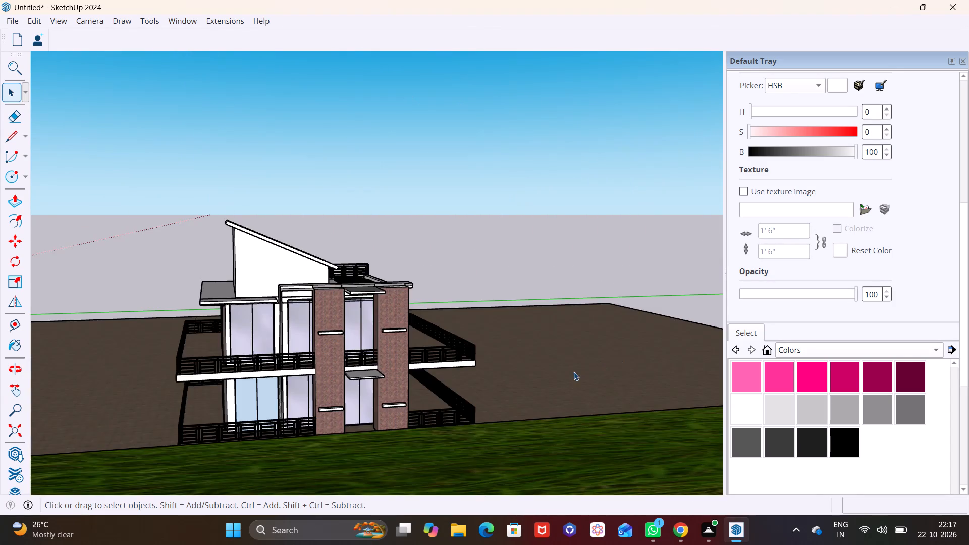
middle_drag(569, 395, 606, 479)
middle_drag(557, 421, 657, 309)
scroll(549, 415, up, 1)
middle_drag(610, 291, 597, 296)
scroll(462, 254, up, 1)
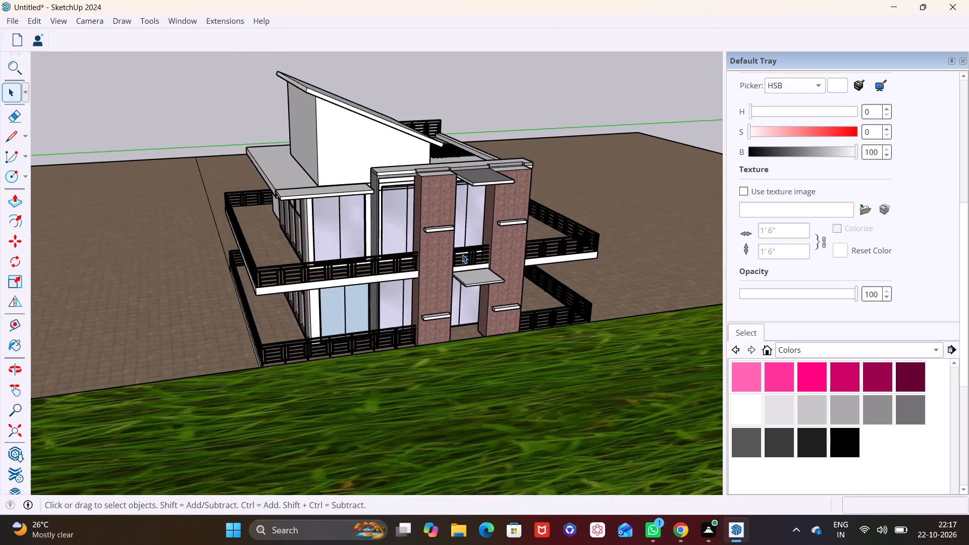
scroll(462, 254, up, 1)
middle_drag(461, 253, 476, 331)
middle_drag(478, 348, 483, 368)
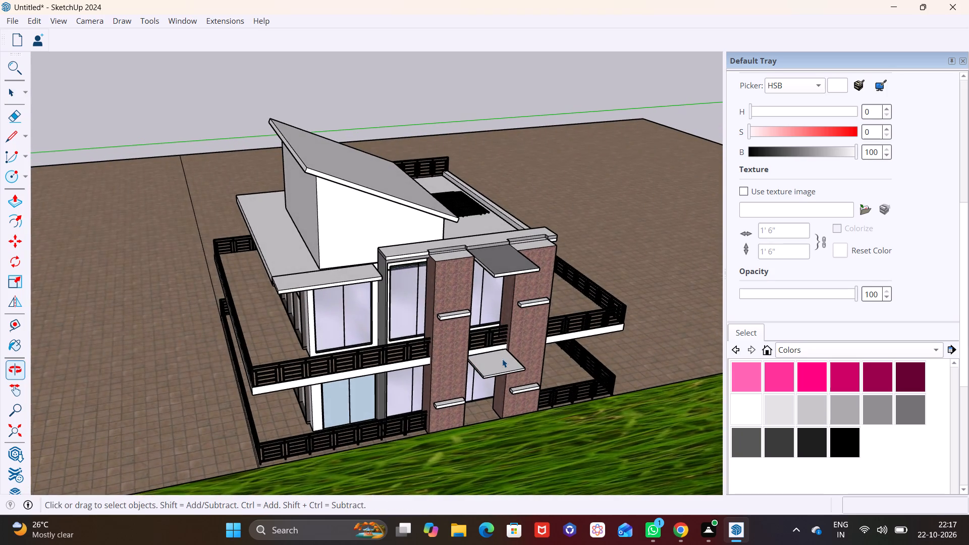
scroll(502, 357, up, 2)
middle_drag(487, 354, 457, 355)
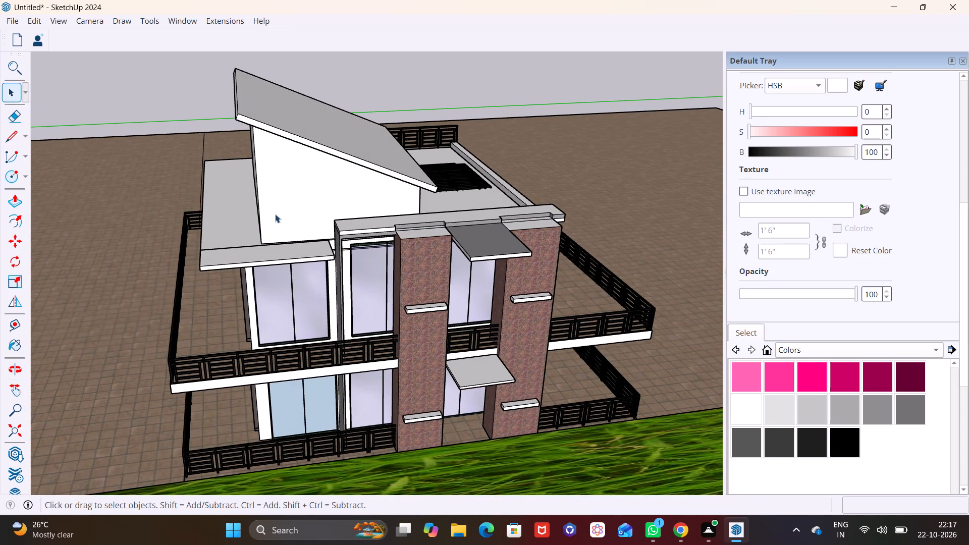
scroll(302, 174, down, 4)
middle_drag(325, 215, 427, 208)
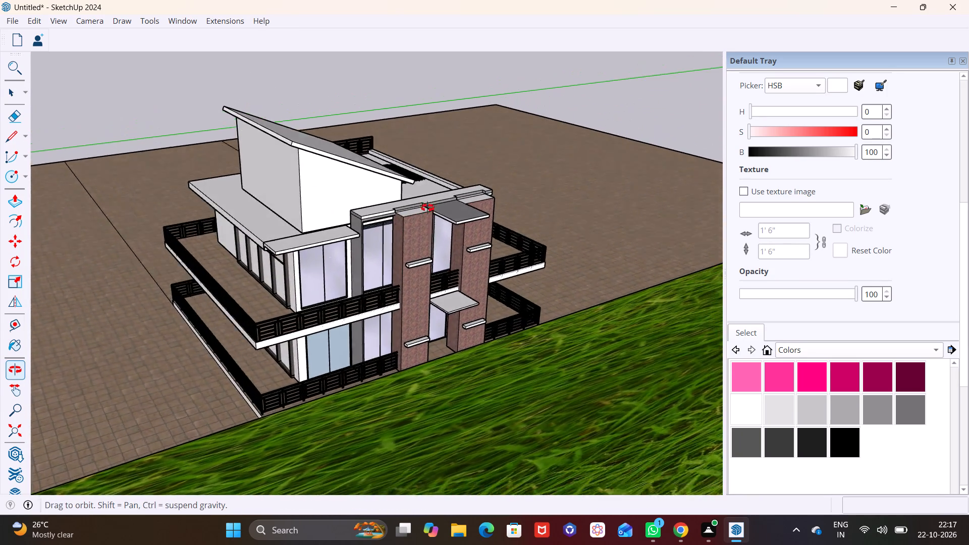
middle_drag(427, 208, 451, 201)
scroll(352, 253, up, 4)
middle_drag(338, 265, 245, 309)
scroll(368, 268, down, 10)
middle_drag(368, 308, 365, 301)
middle_drag(423, 332, 438, 318)
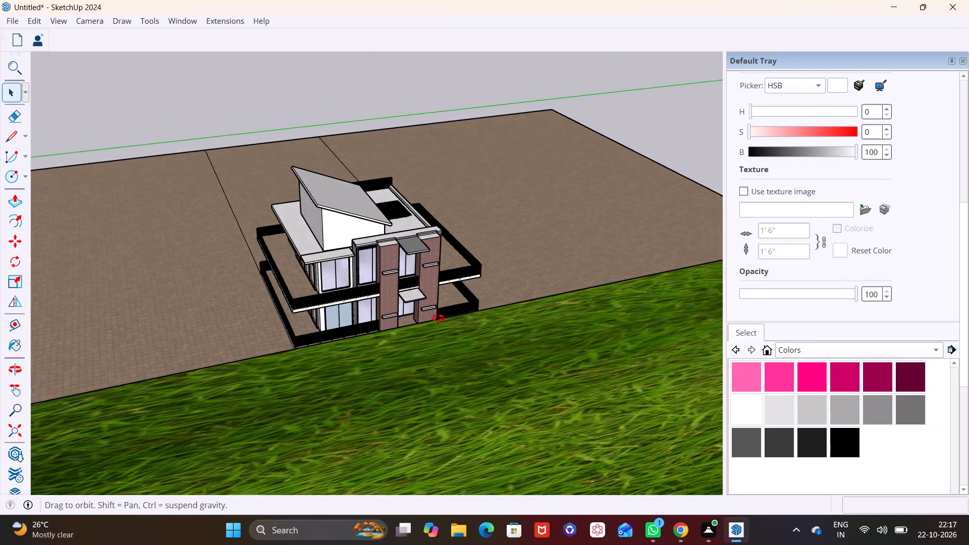
middle_drag(438, 318, 246, 302)
middle_drag(412, 297, 240, 276)
Draw a door-shaped rectangle about 9' 10" high near the middle of the ground-floor blank side wall, reaching down to its base.
scroll(367, 292, up, 6)
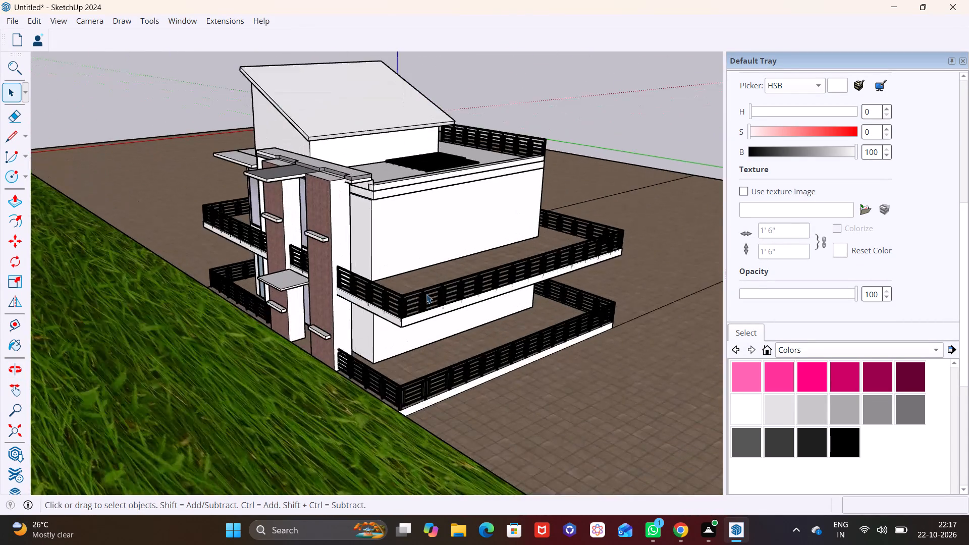
scroll(426, 294, up, 3)
scroll(496, 313, up, 2)
middle_drag(492, 313, 386, 245)
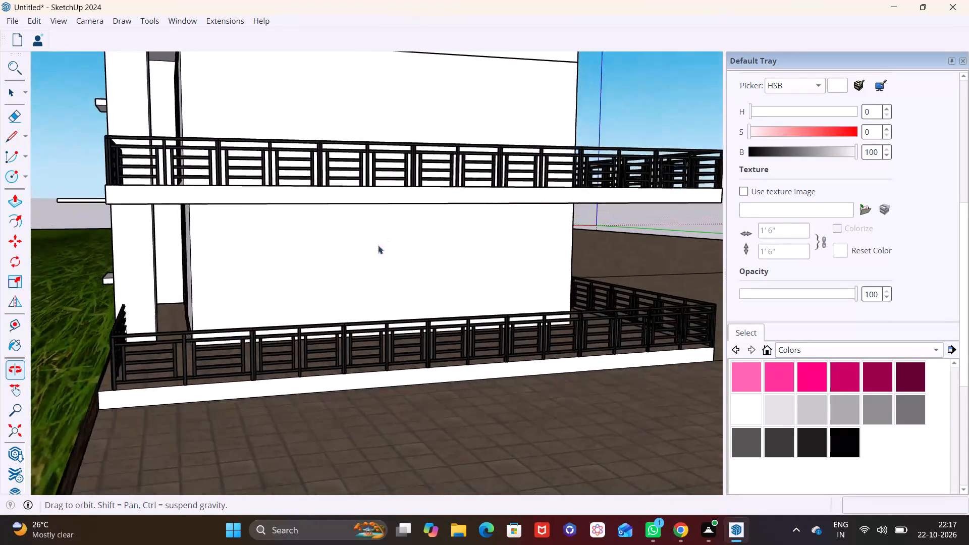
scroll(364, 246, up, 6)
shift+middle_drag(352, 258, 339, 212)
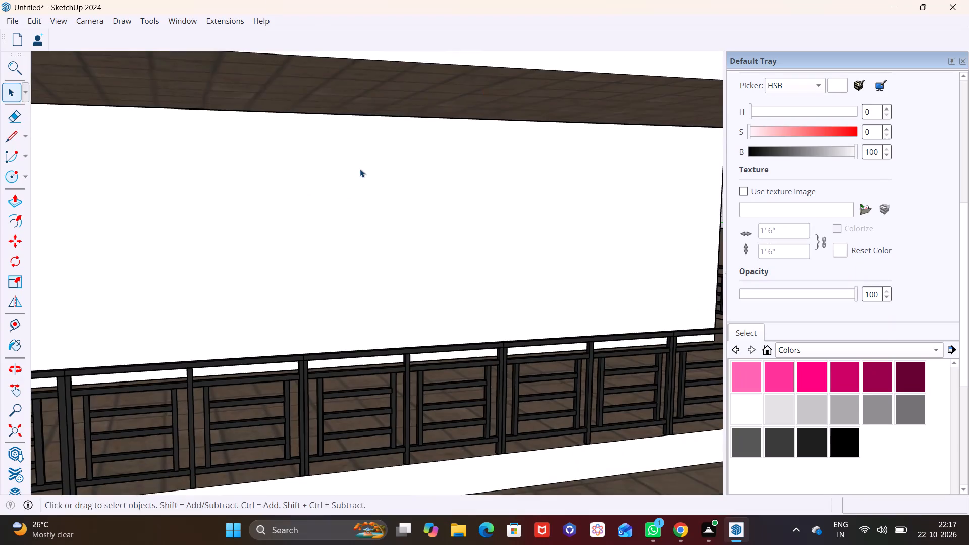
middle_drag(360, 169, 352, 182)
scroll(351, 182, down, 2)
shift+middle_drag(358, 181, 385, 166)
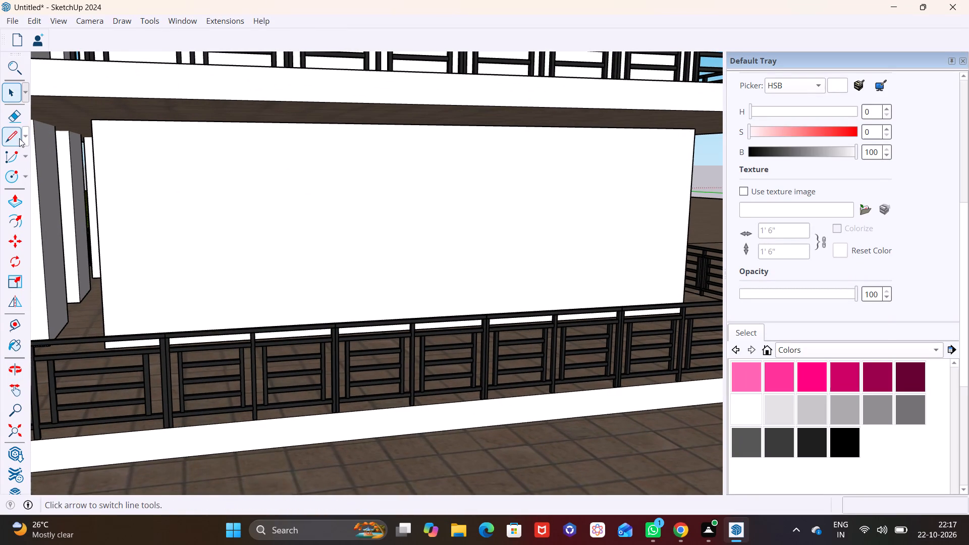
click(23, 181)
click(32, 194)
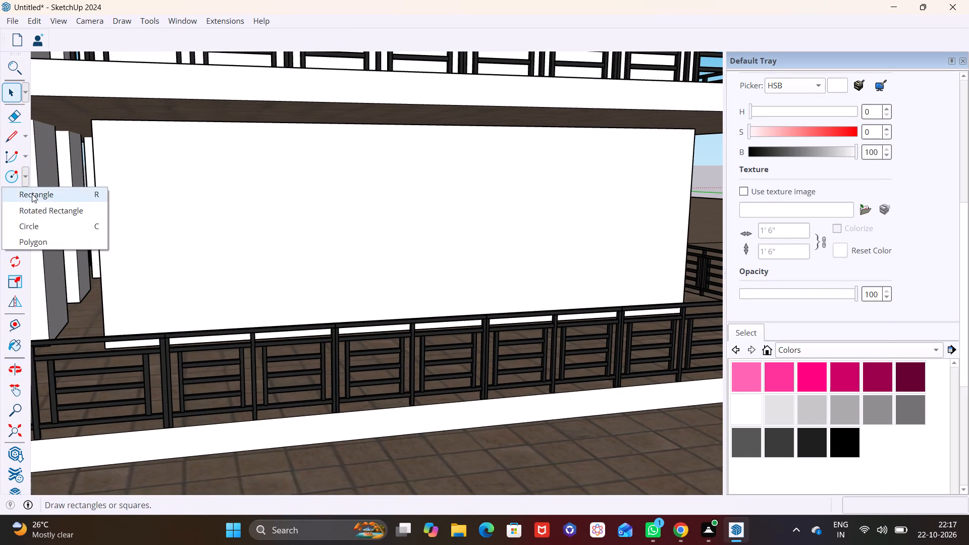
click(332, 127)
middle_drag(445, 304, 450, 332)
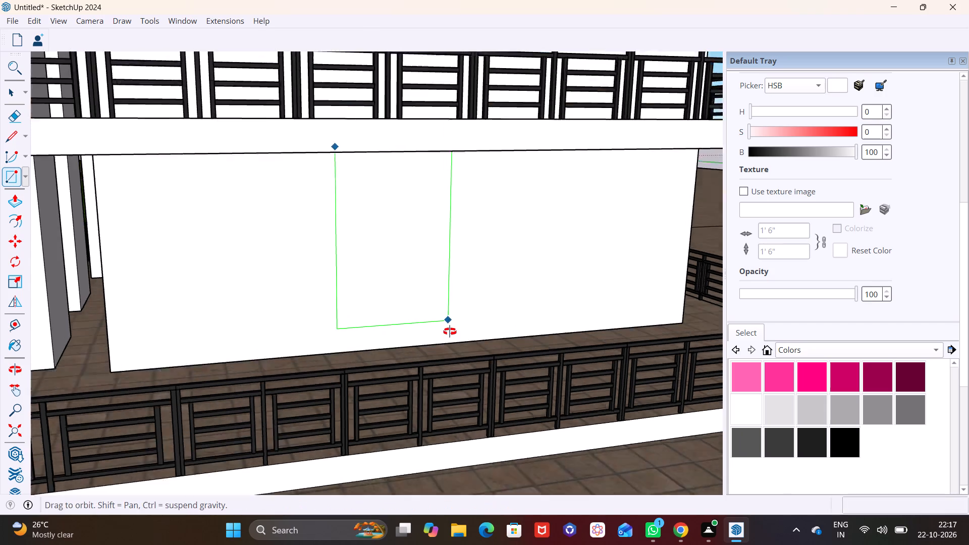
middle_drag(450, 332, 451, 340)
click(455, 358)
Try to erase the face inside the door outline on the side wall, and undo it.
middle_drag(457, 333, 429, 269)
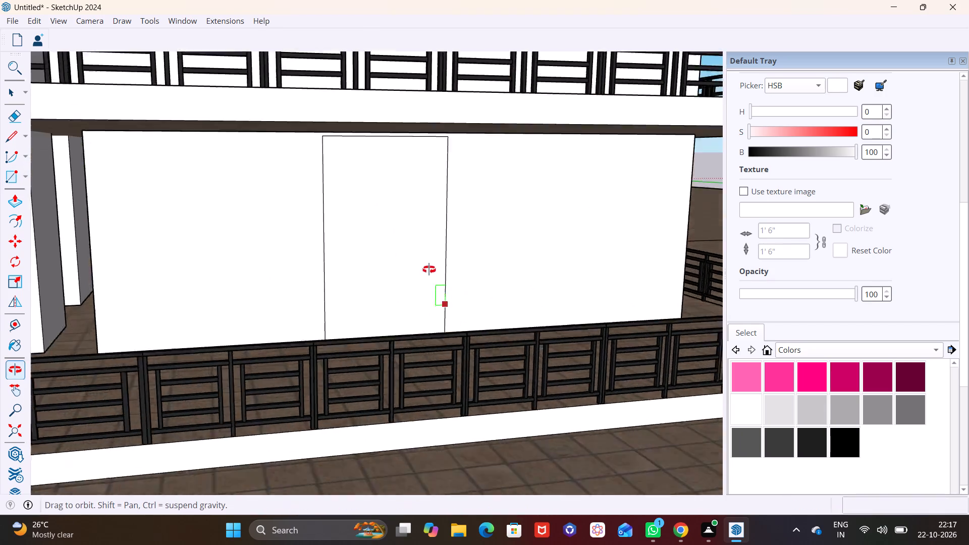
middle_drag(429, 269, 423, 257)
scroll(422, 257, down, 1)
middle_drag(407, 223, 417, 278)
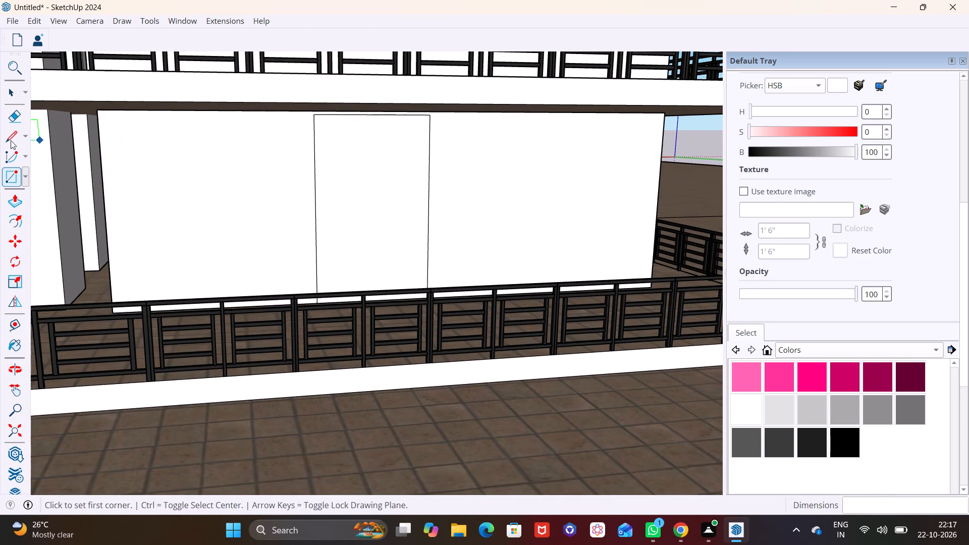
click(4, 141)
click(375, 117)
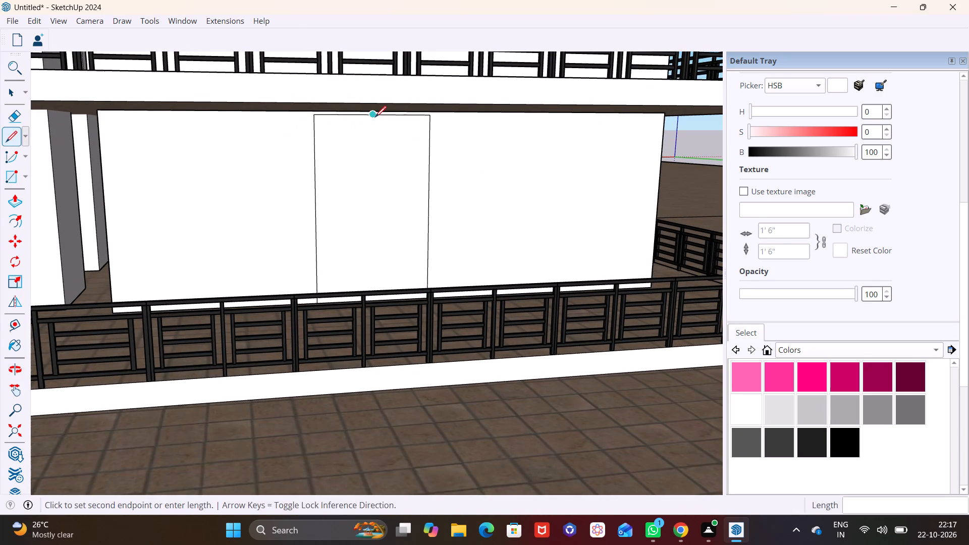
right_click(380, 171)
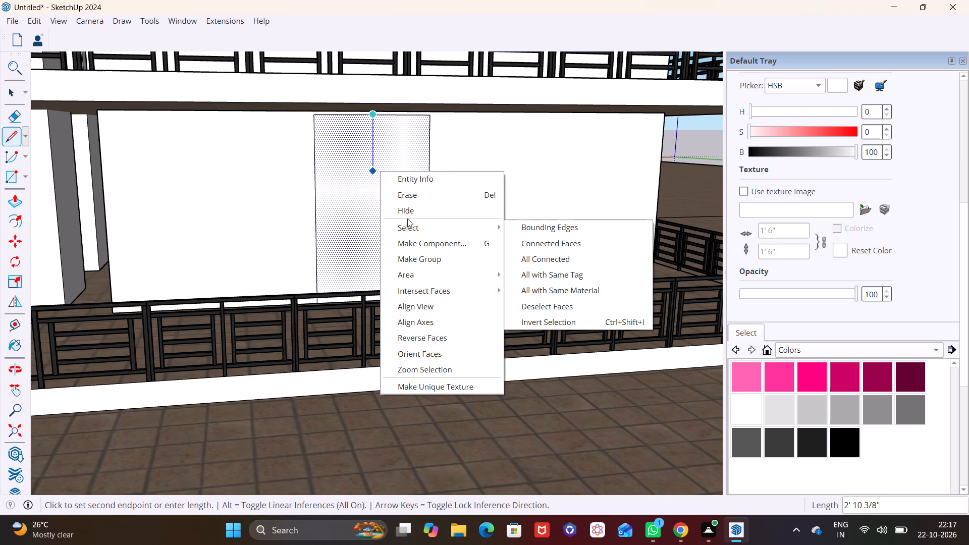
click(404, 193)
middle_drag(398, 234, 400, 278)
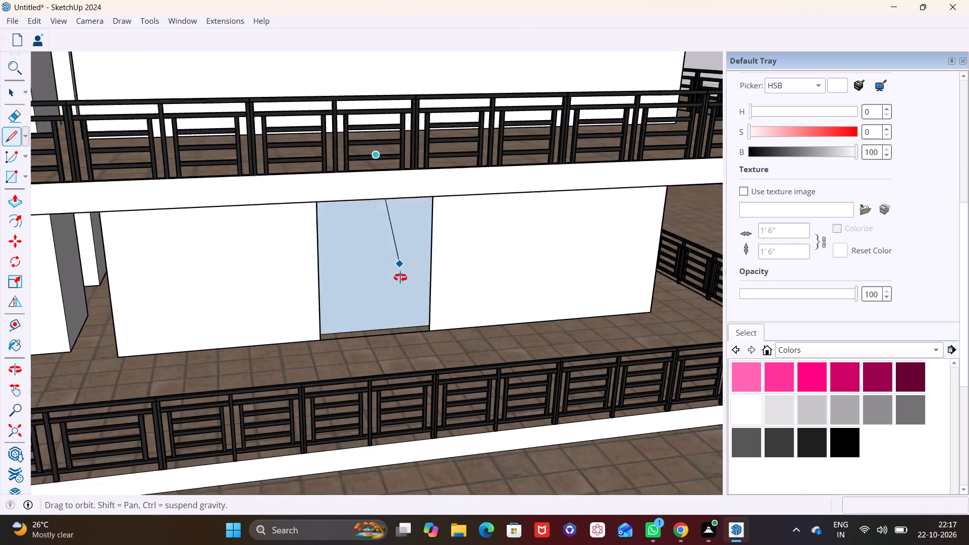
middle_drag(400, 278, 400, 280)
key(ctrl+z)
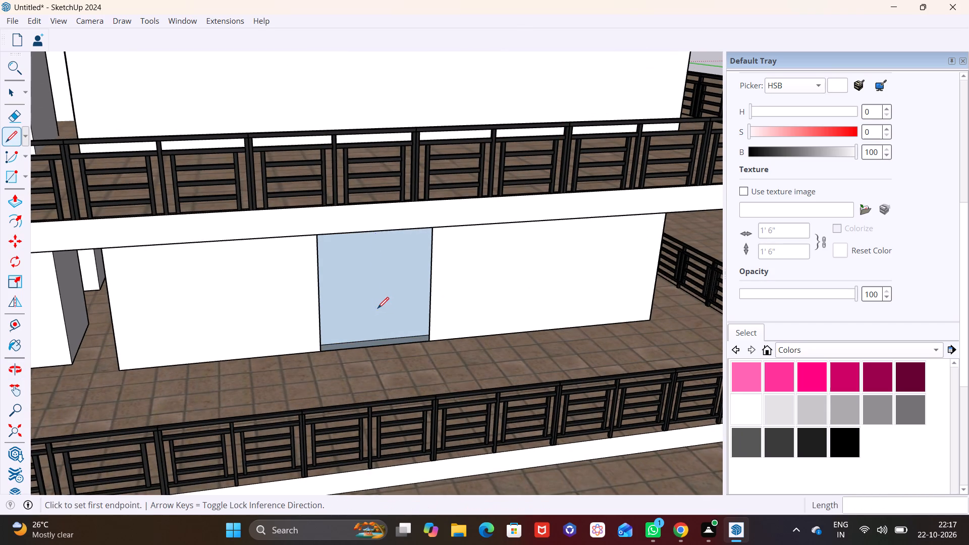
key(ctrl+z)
Split the door outline into two leaves with a vertical centre line about 9' 10" long, from bottom midpoint to top edge.
click(380, 344)
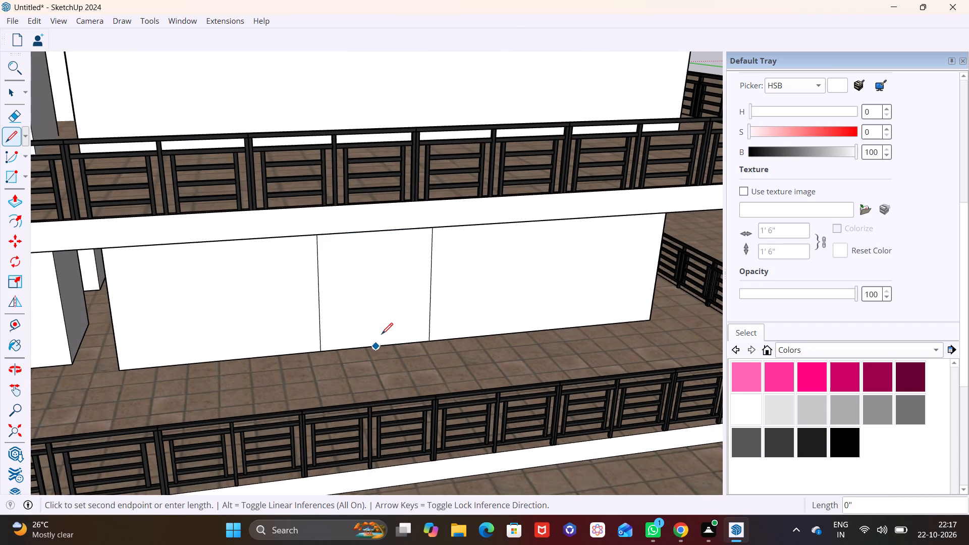
middle_drag(379, 307, 379, 261)
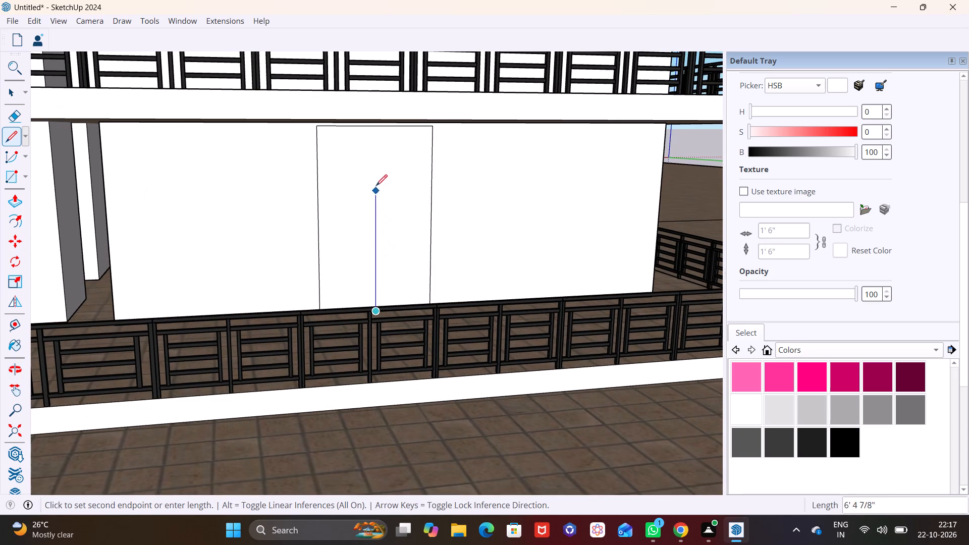
click(375, 131)
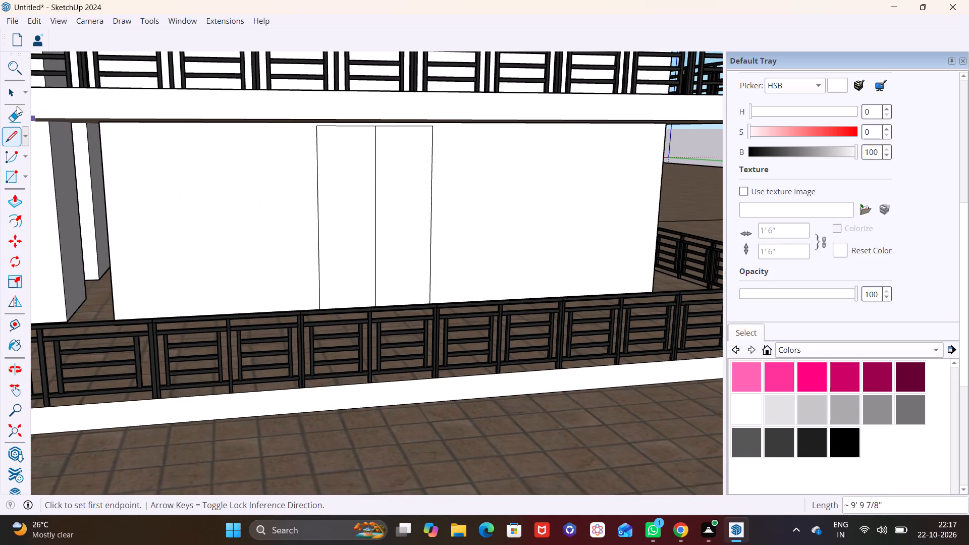
Draw an inset rectangular panel in each door leaf, about 2' wide and 8' 10" high.
click(24, 177)
click(40, 199)
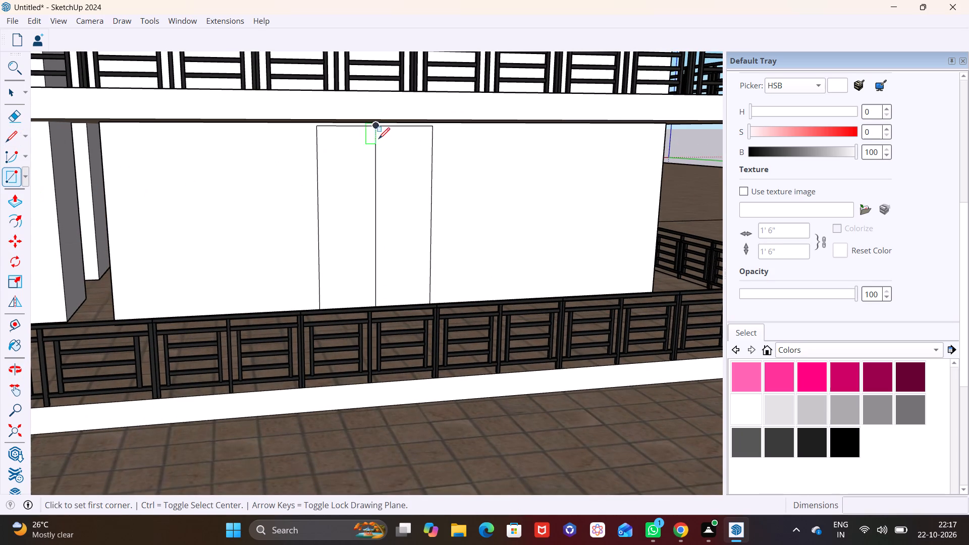
scroll(379, 139, up, 4)
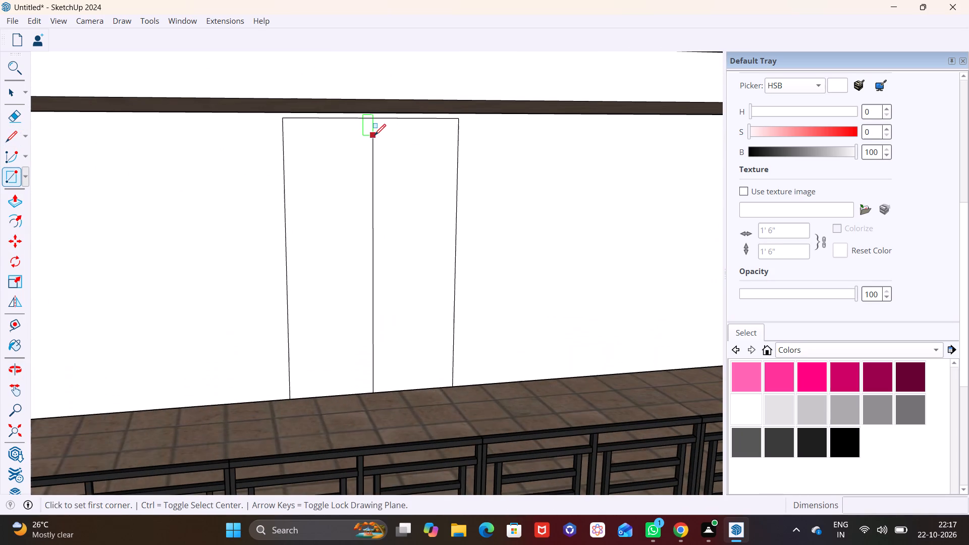
scroll(375, 138, up, 1)
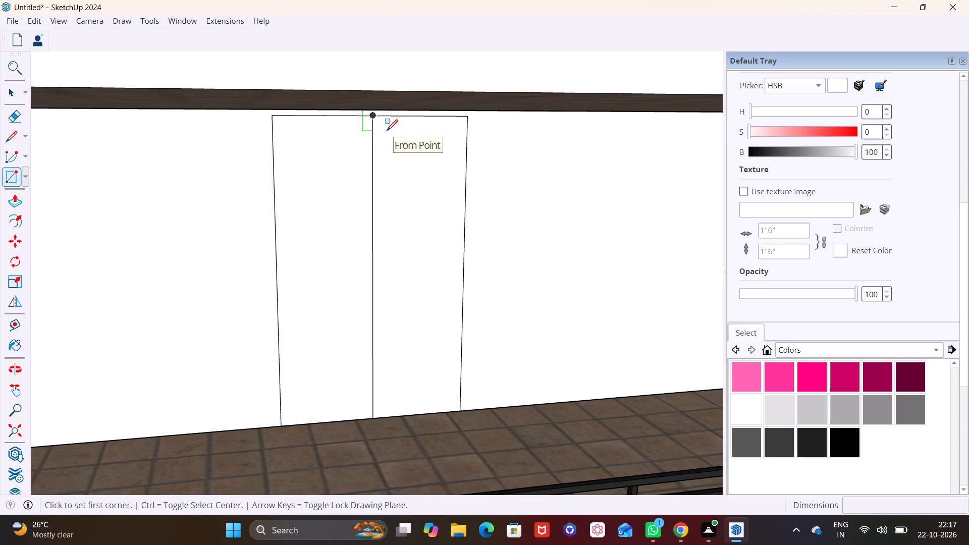
click(390, 132)
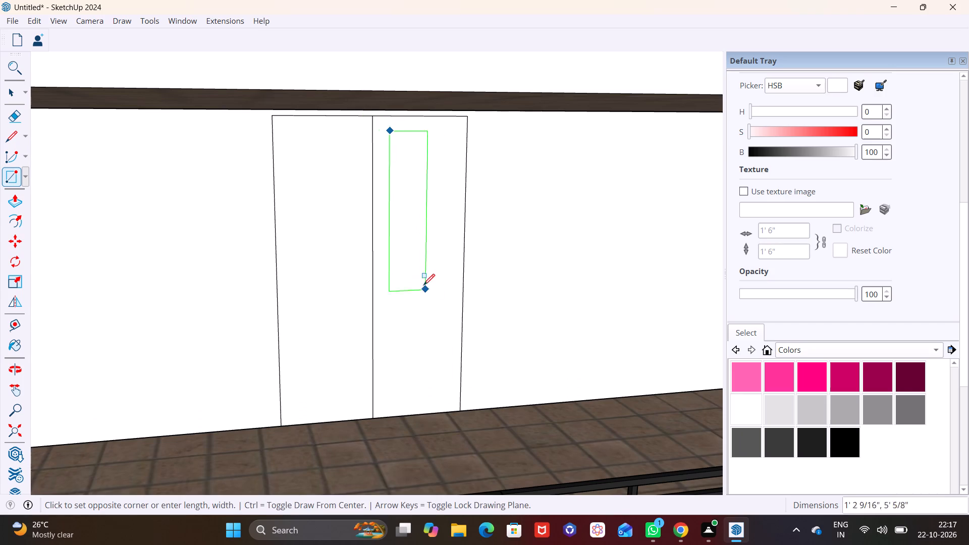
click(447, 399)
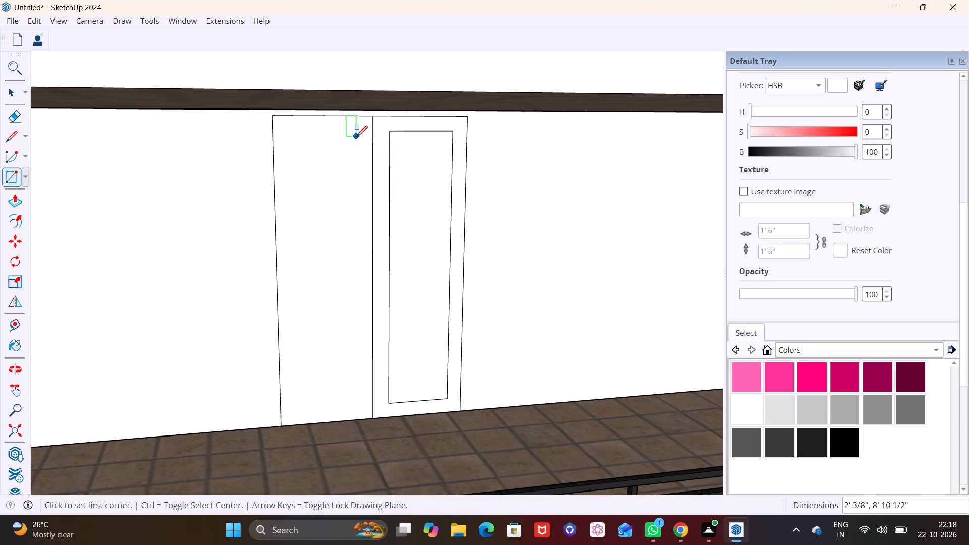
click(356, 137)
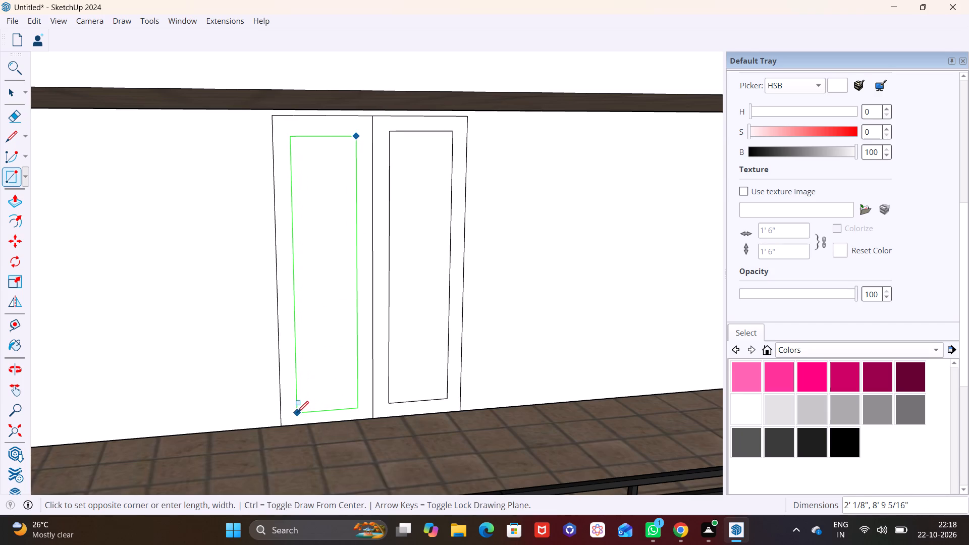
click(297, 412)
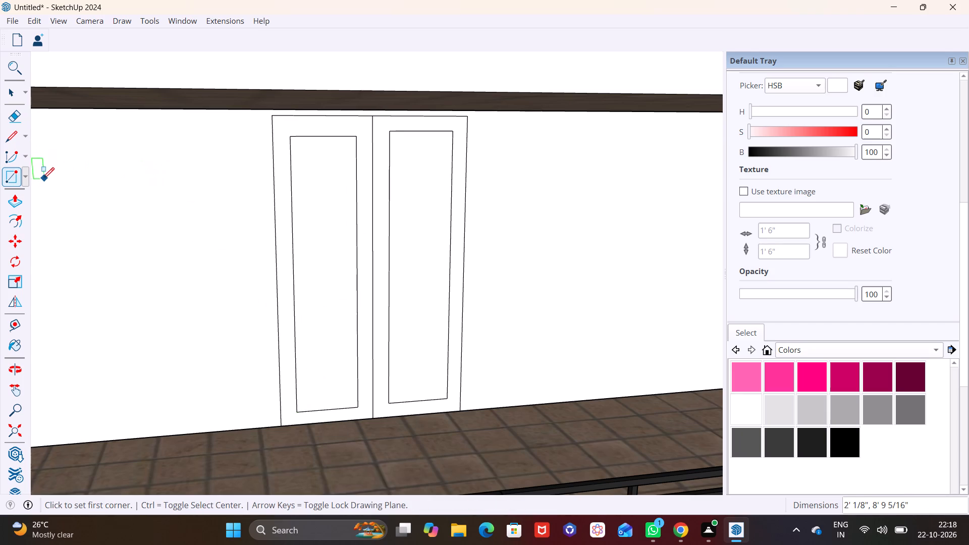
click(294, 138)
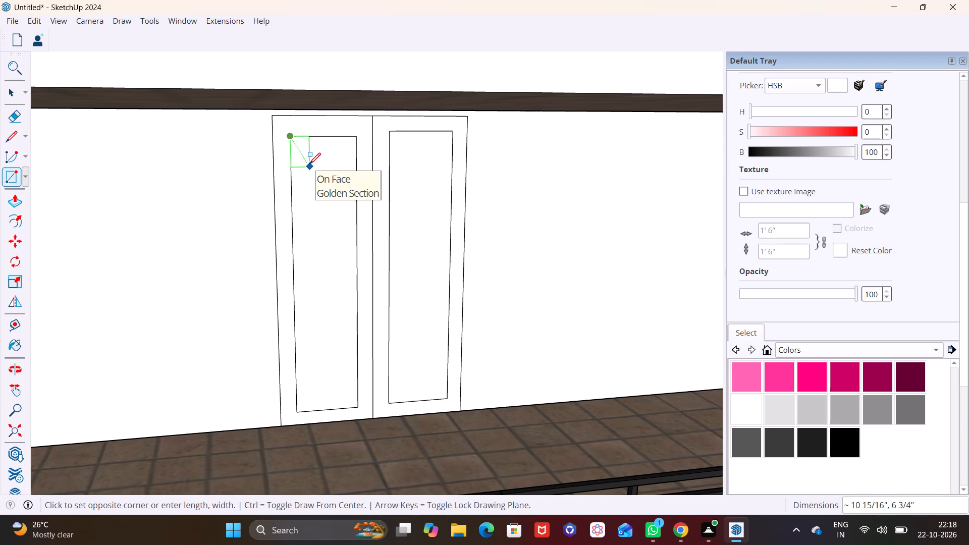
key(Escape)
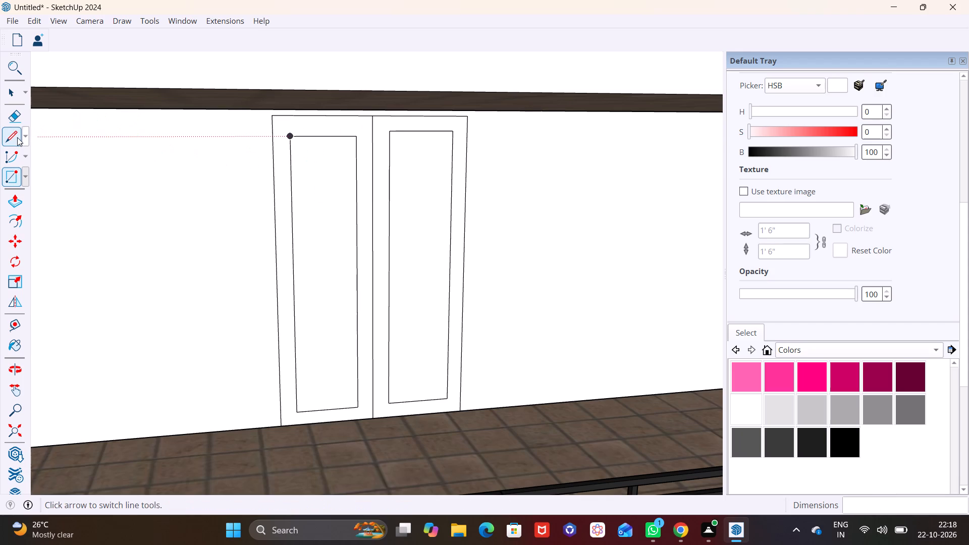
Draw the top bevel of the left door leaf's panel: two diagonals from its upper corners joined by a horizontal line about 9" long.
click(17, 137)
click(290, 136)
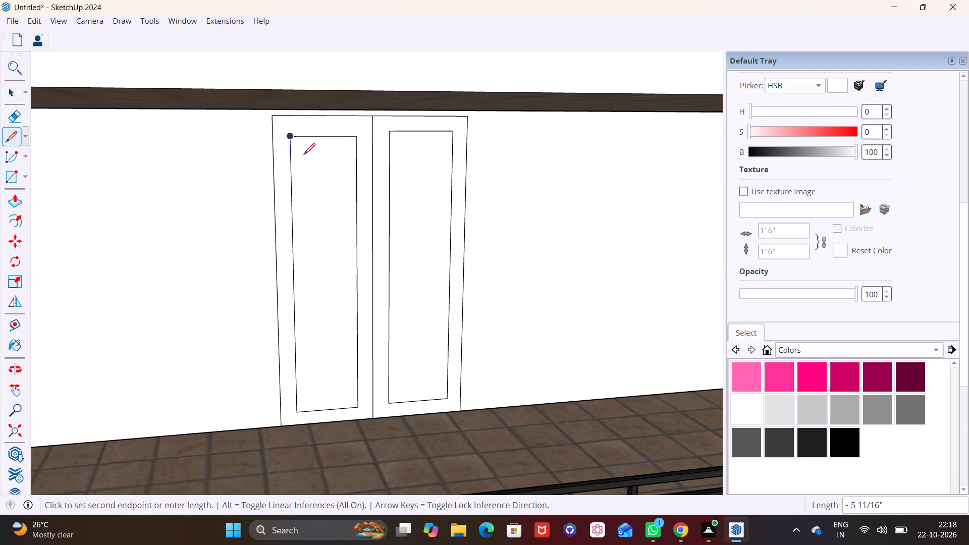
click(309, 160)
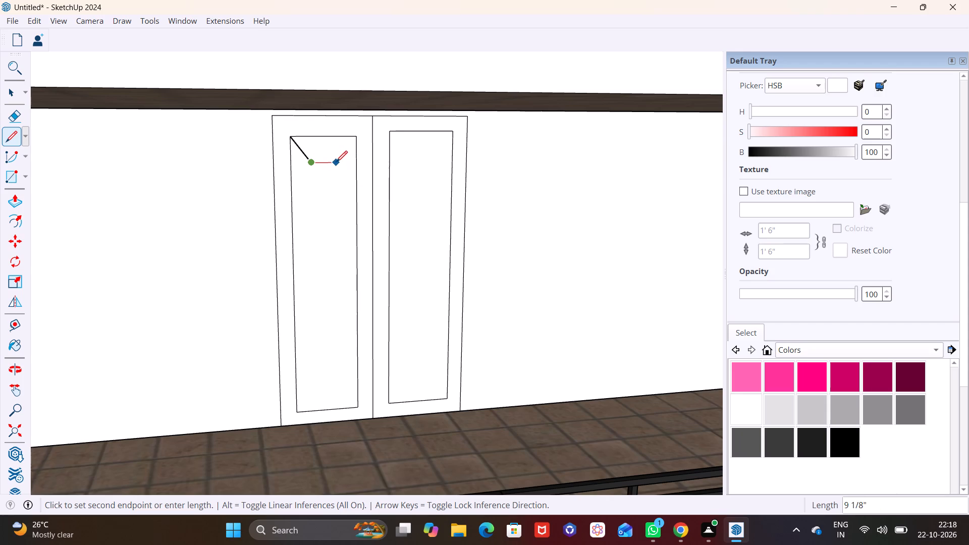
click(336, 162)
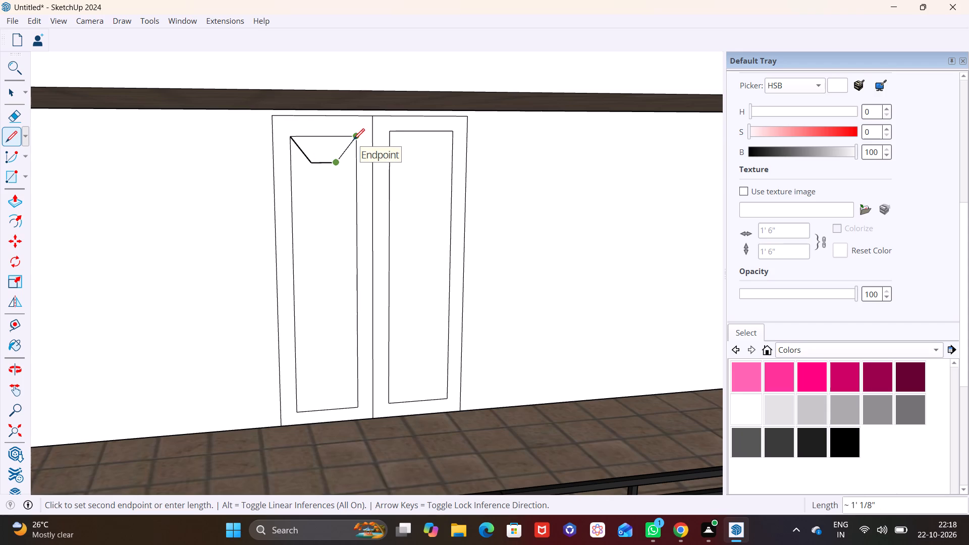
key(z)
scroll(351, 174, up, 2)
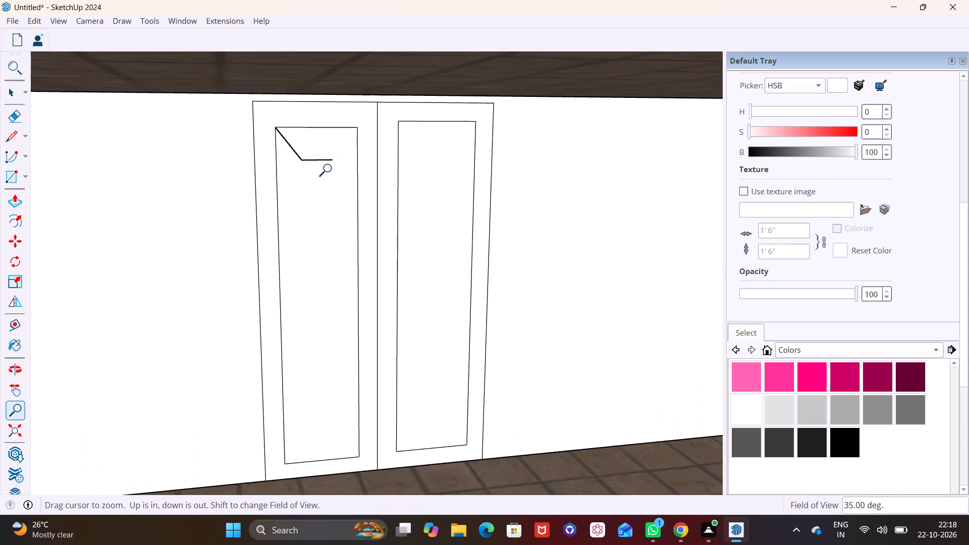
scroll(330, 169, up, 3)
shift+middle_drag(330, 168, 398, 199)
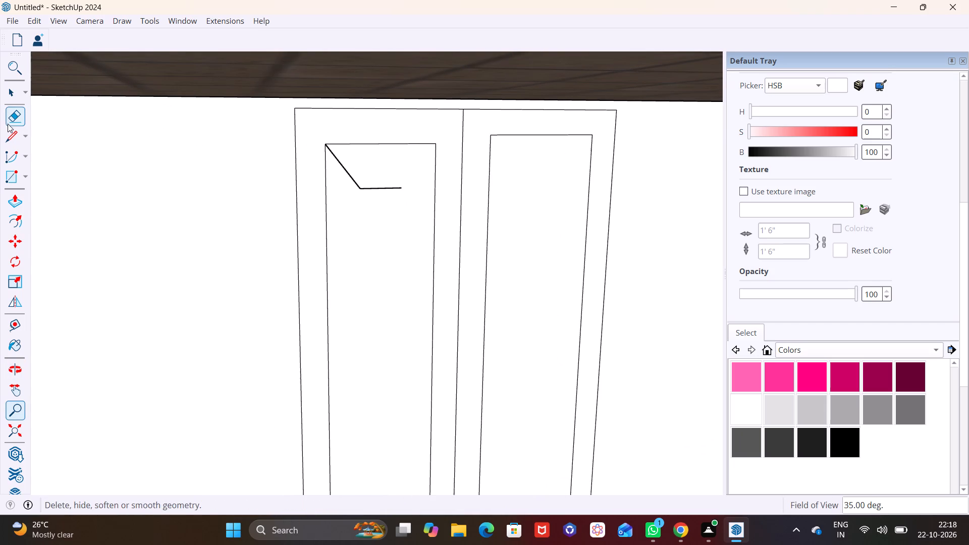
click(20, 134)
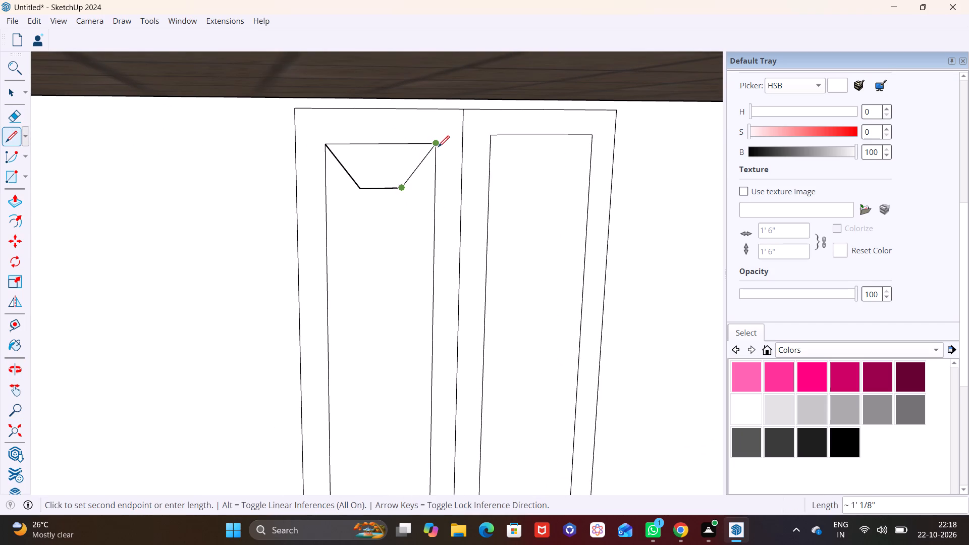
click(438, 147)
Complete the left leaf's inner panel, about 9" wide and 6' 11" high, and join its lower corners diagonally to the outer panel's corners.
scroll(415, 194, down, 4)
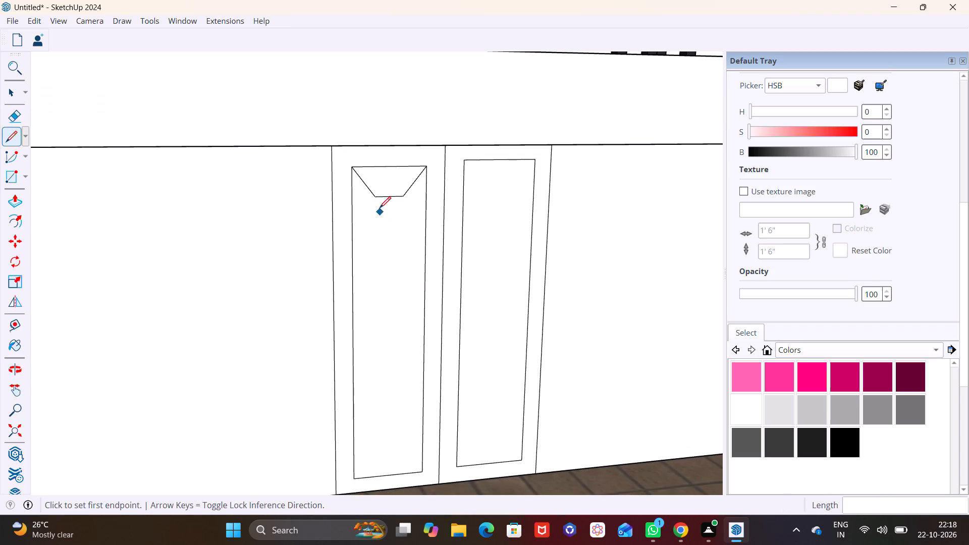
click(377, 199)
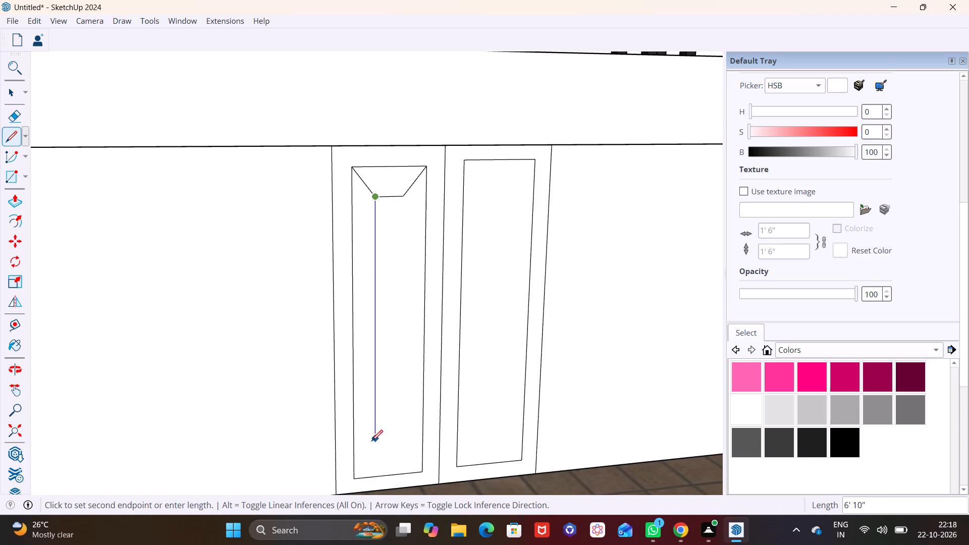
click(371, 443)
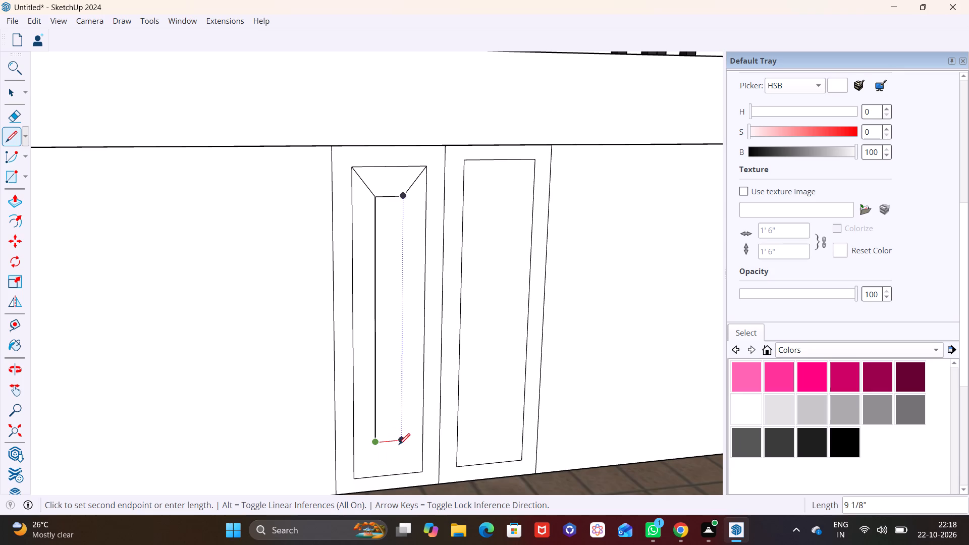
click(399, 445)
click(404, 198)
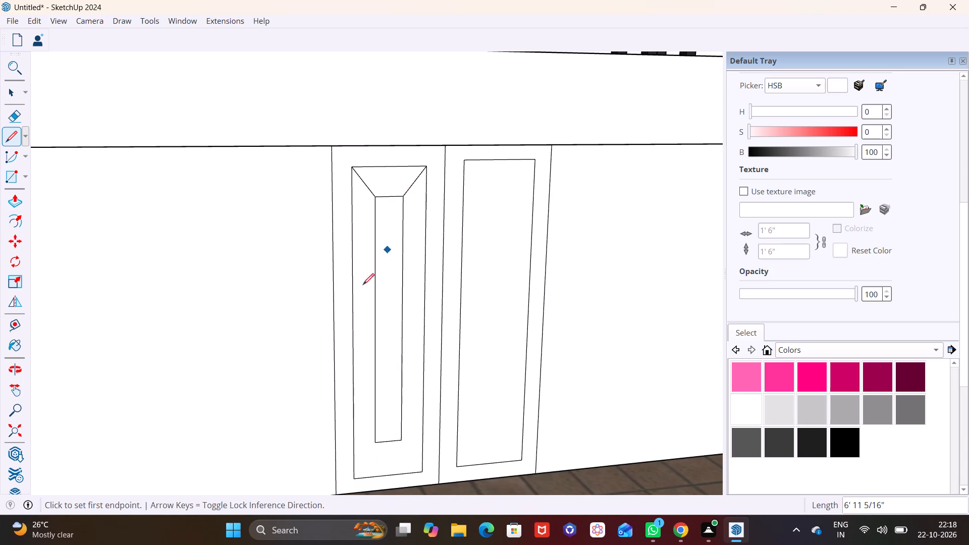
click(374, 445)
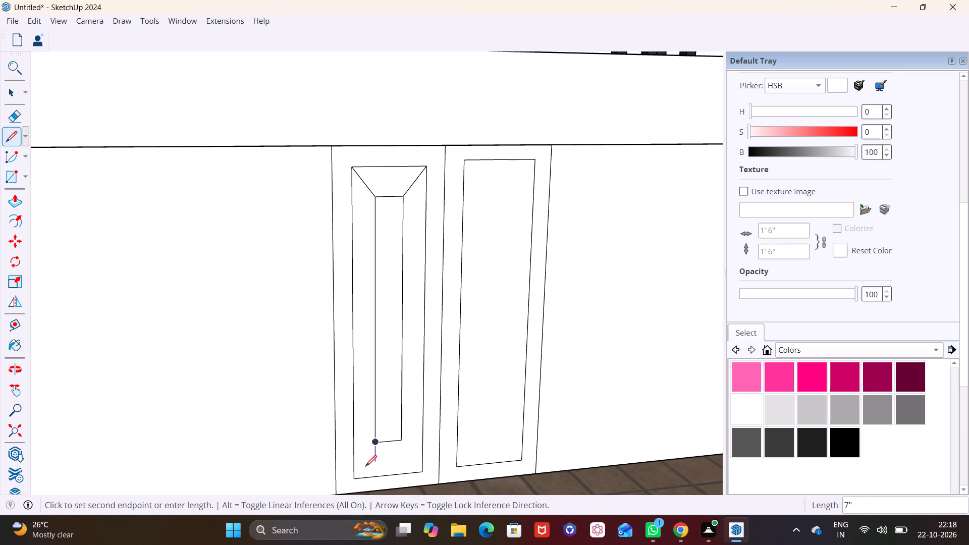
click(355, 481)
click(405, 438)
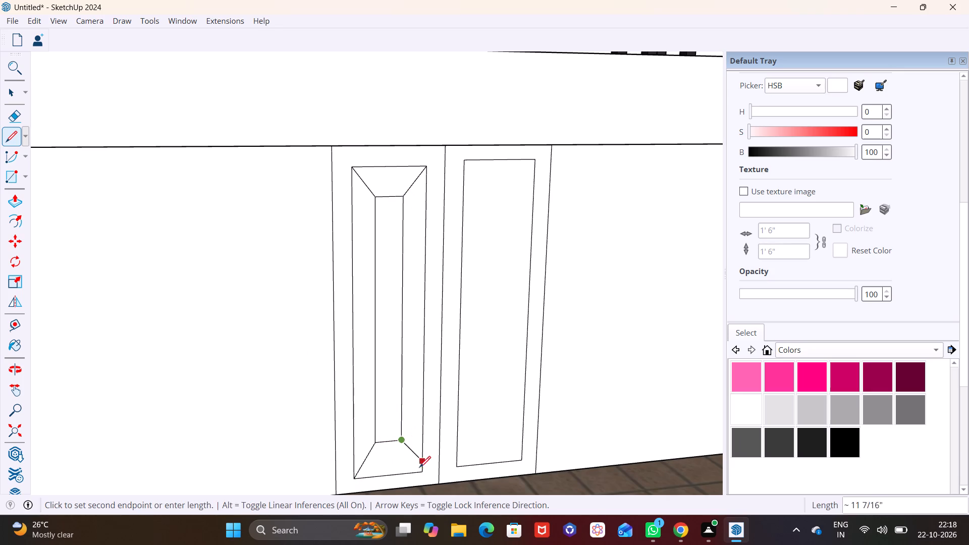
click(419, 471)
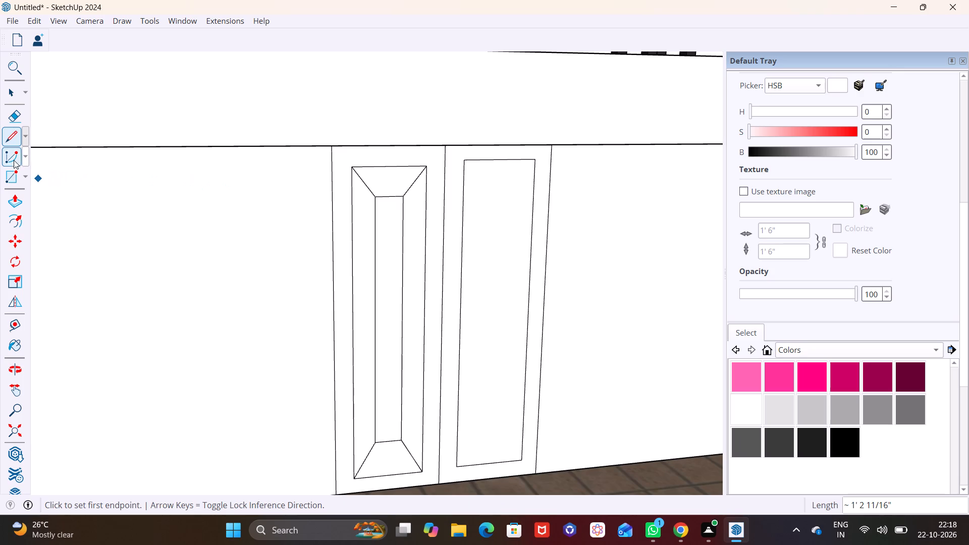
Draw the matching top bevel in the right leaf's panel, with diagonals from its upper corners joined by a short horizontal line.
click(13, 141)
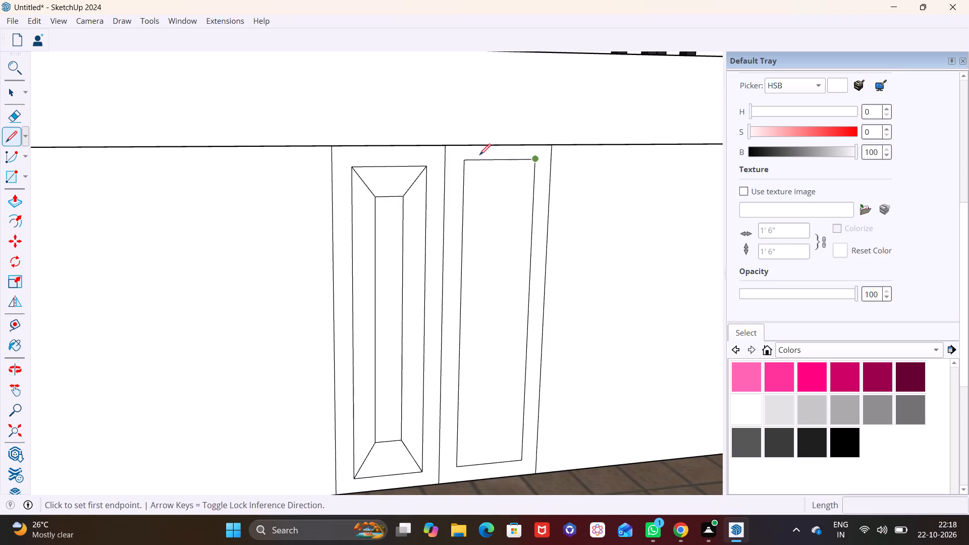
click(463, 163)
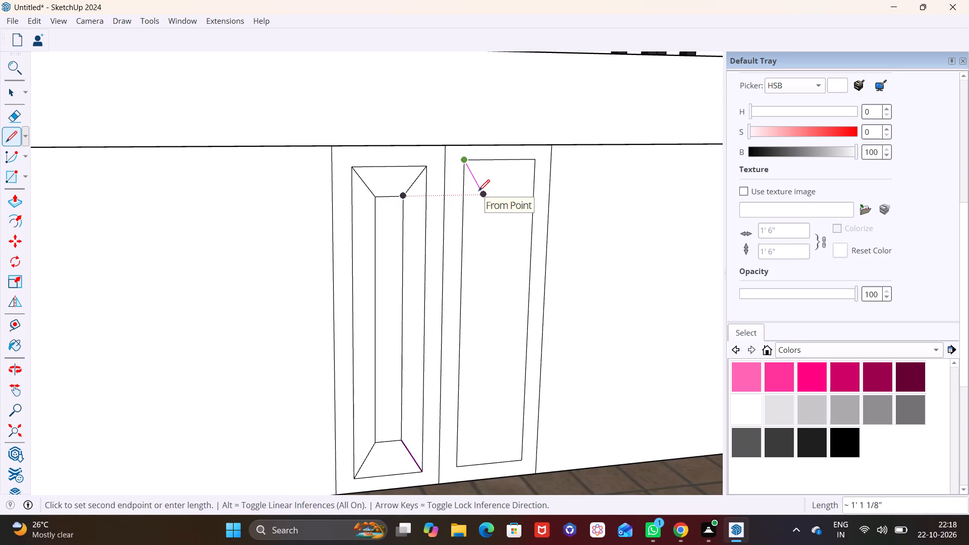
click(478, 191)
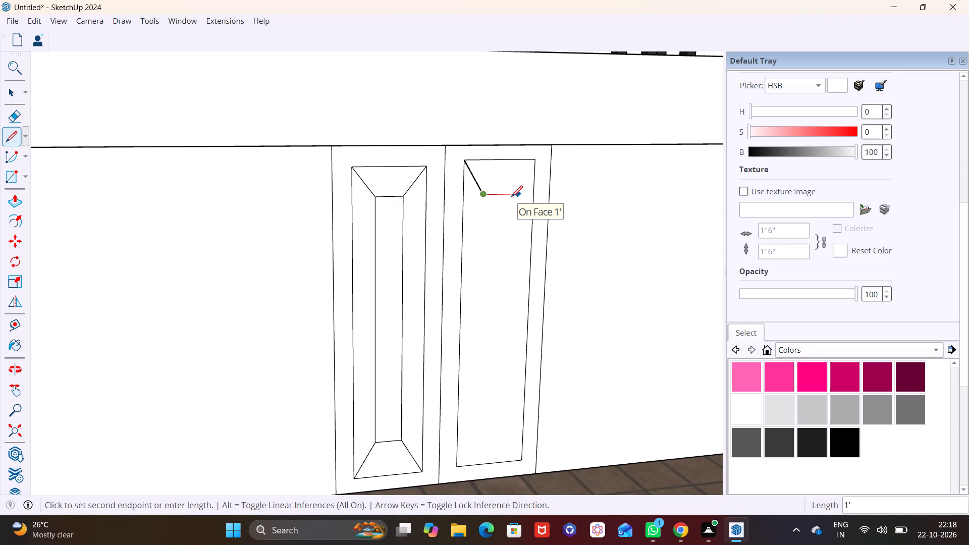
click(509, 197)
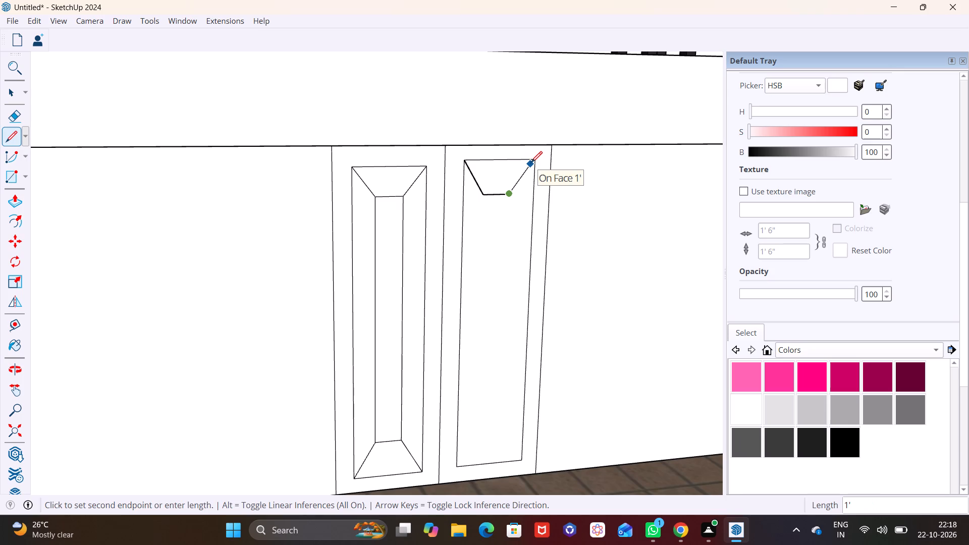
click(532, 161)
Complete the right leaf's inner panel, about 6' 11" high, and join its lower corners diagonally to the outer panel's corners.
click(486, 194)
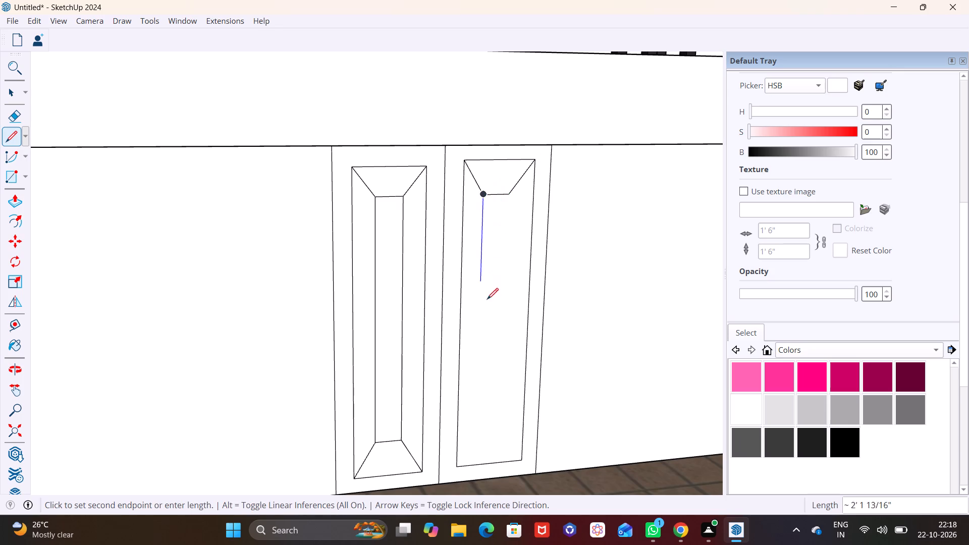
click(483, 439)
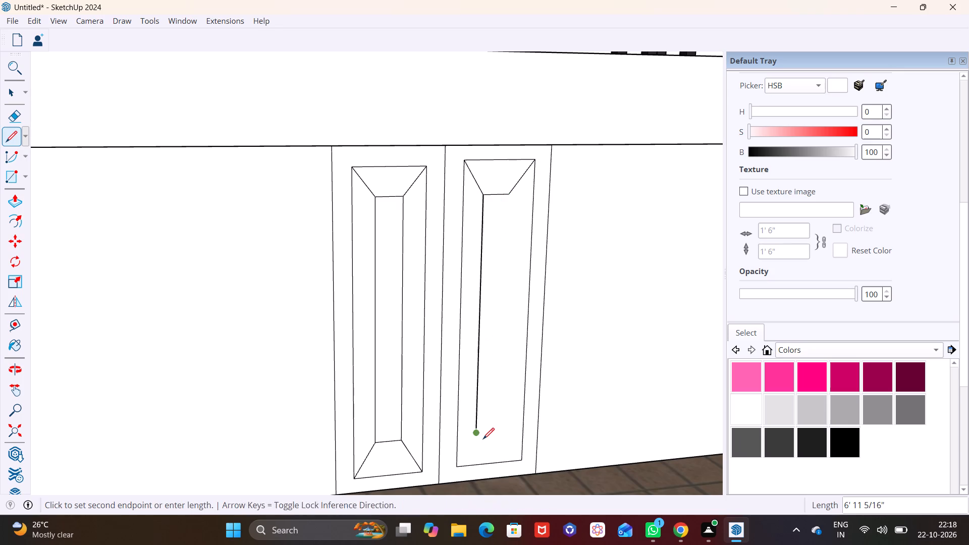
click(499, 438)
click(512, 196)
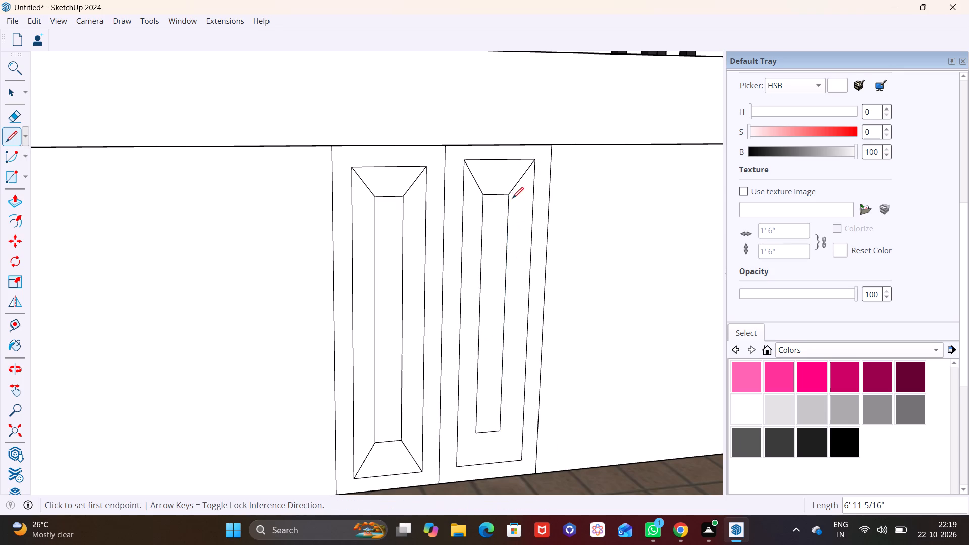
click(471, 433)
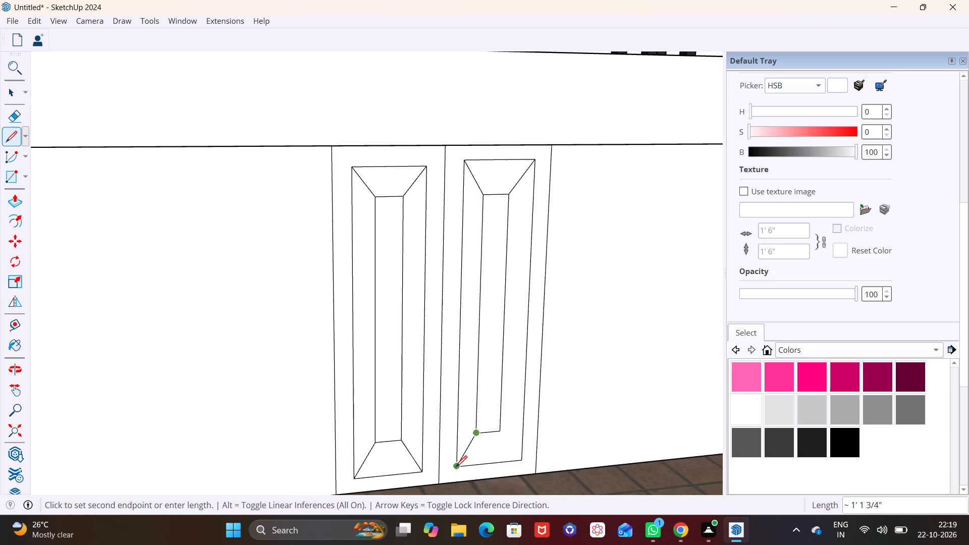
click(456, 467)
click(503, 433)
click(519, 463)
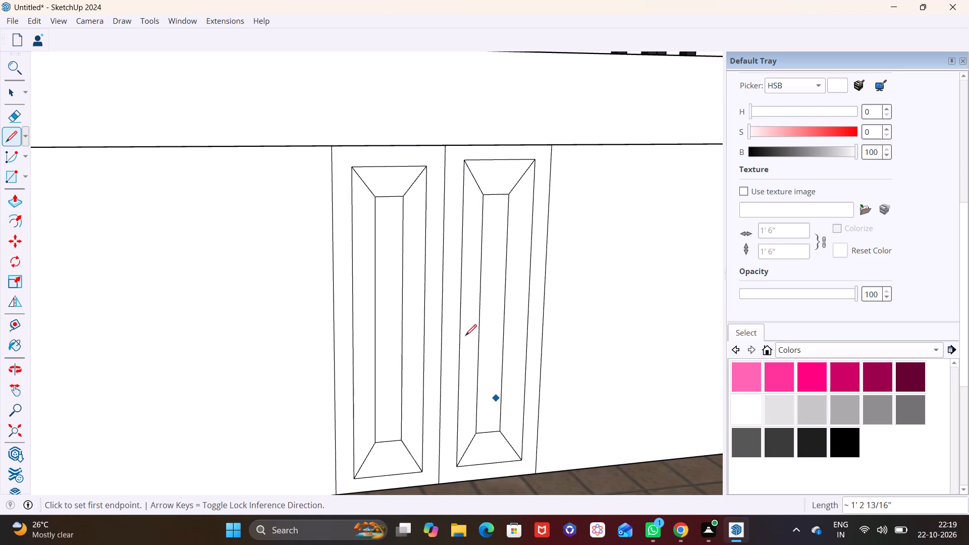
scroll(446, 274, down, 4)
middle_drag(446, 281, 439, 242)
scroll(433, 239, up, 1)
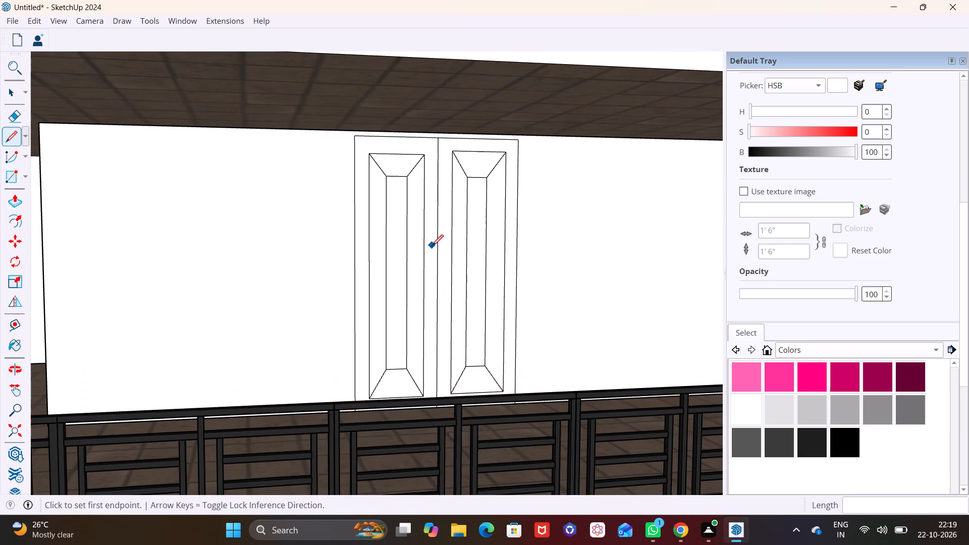
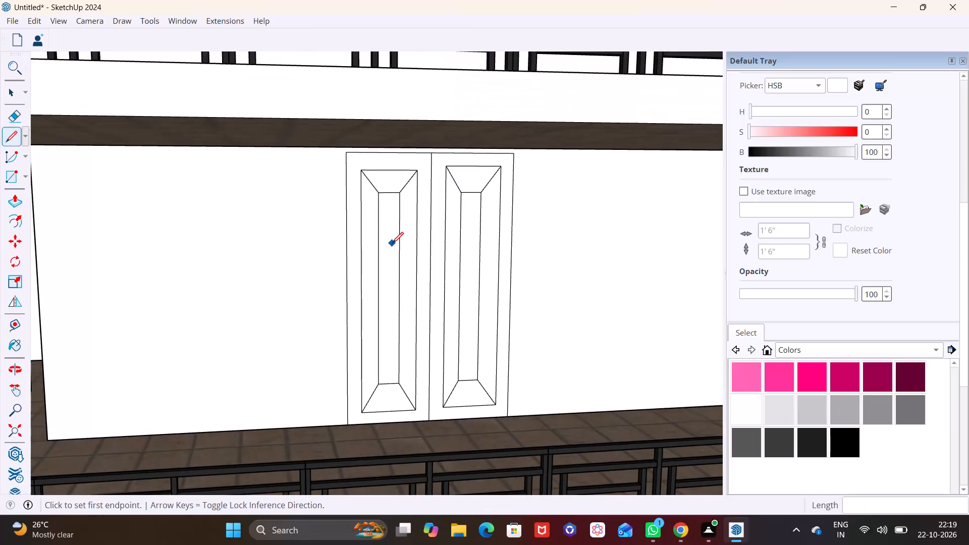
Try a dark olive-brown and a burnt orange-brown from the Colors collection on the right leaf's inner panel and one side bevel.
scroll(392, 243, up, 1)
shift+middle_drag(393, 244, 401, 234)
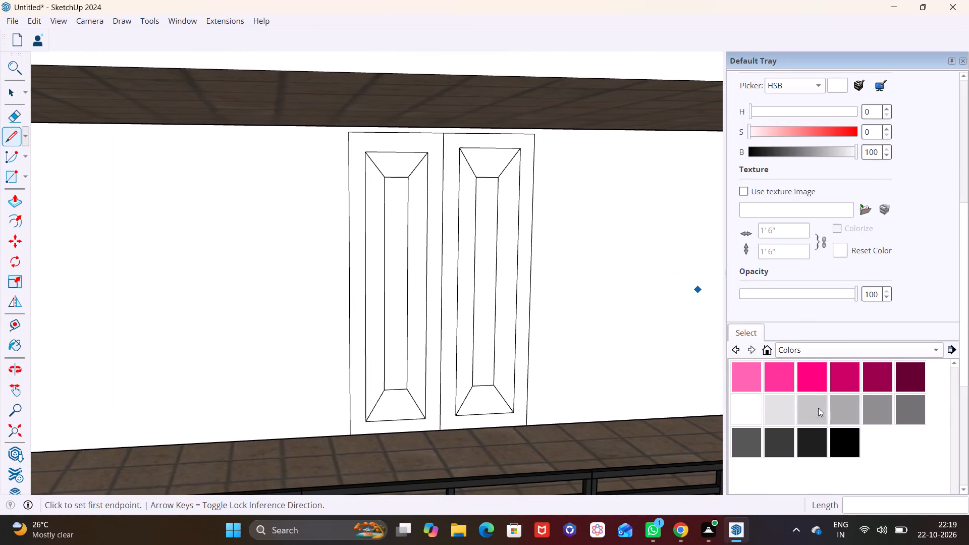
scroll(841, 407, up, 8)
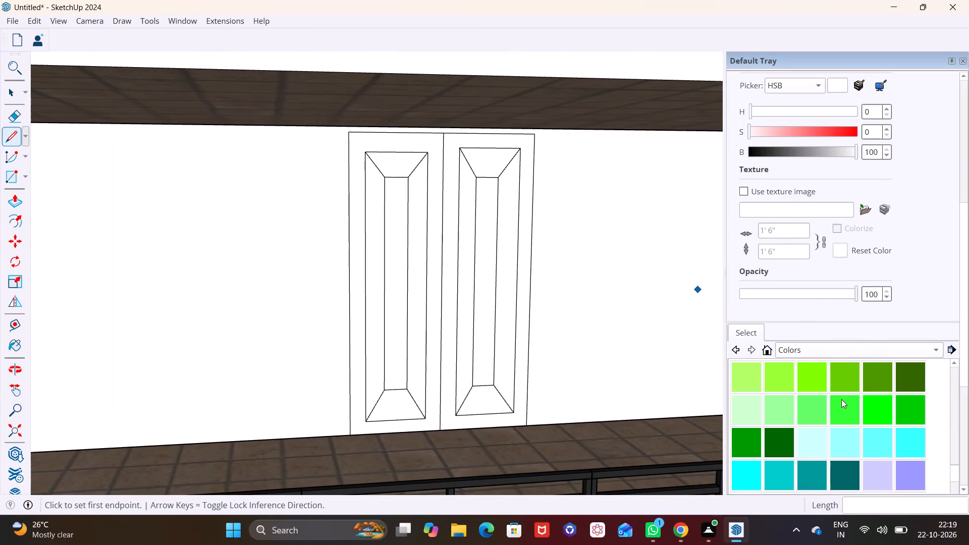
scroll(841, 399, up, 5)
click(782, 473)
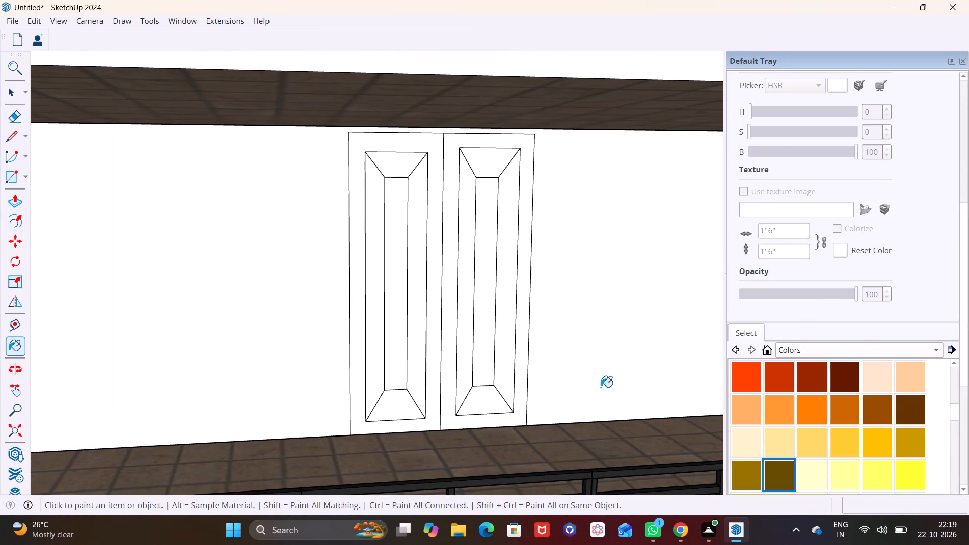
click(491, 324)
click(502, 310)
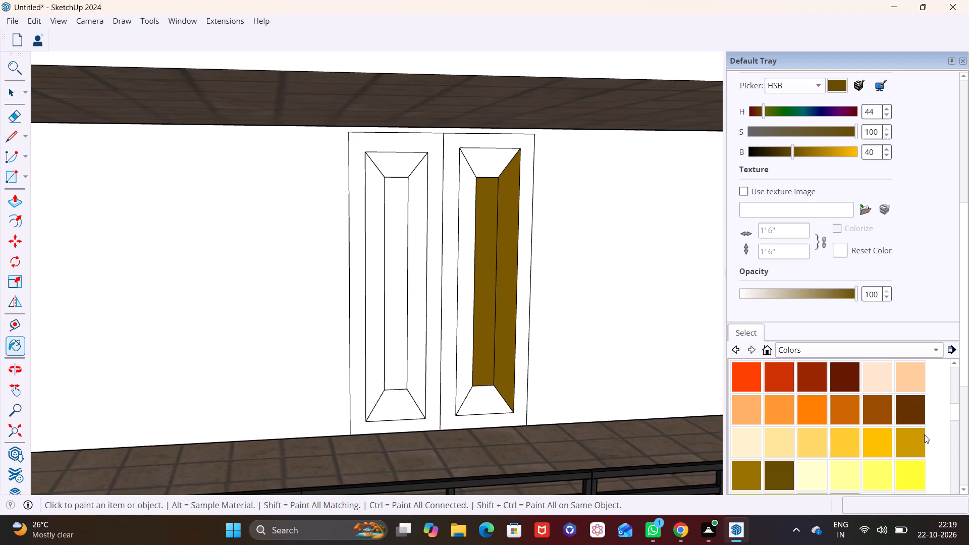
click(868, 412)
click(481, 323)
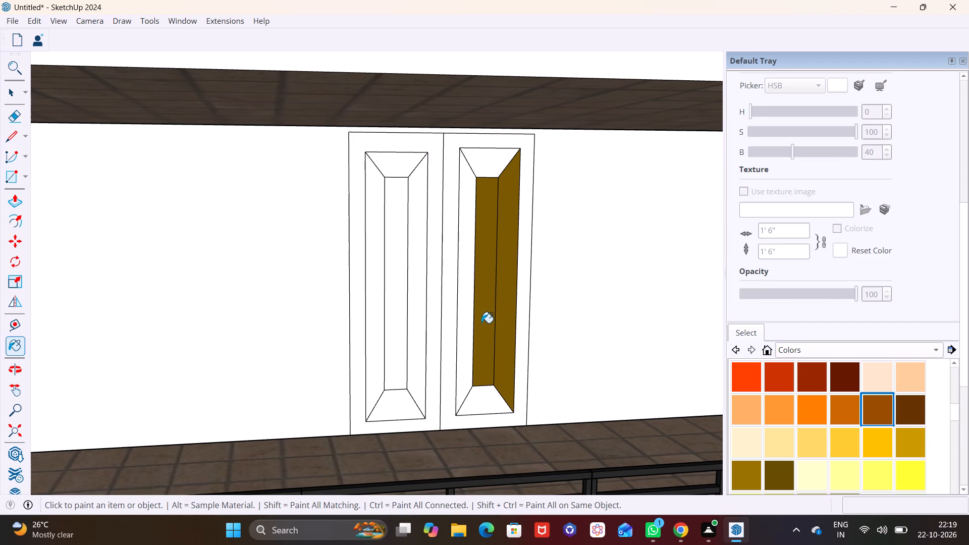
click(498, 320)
Paint the right door leaf's frame, inner panel and all four bevels with the dark brown material from the Wood collection.
click(804, 346)
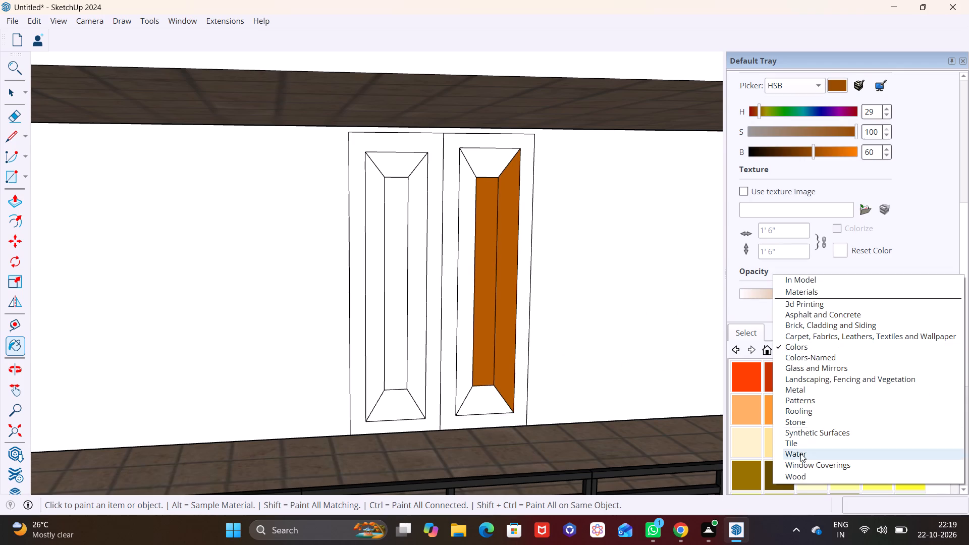
click(793, 479)
click(883, 409)
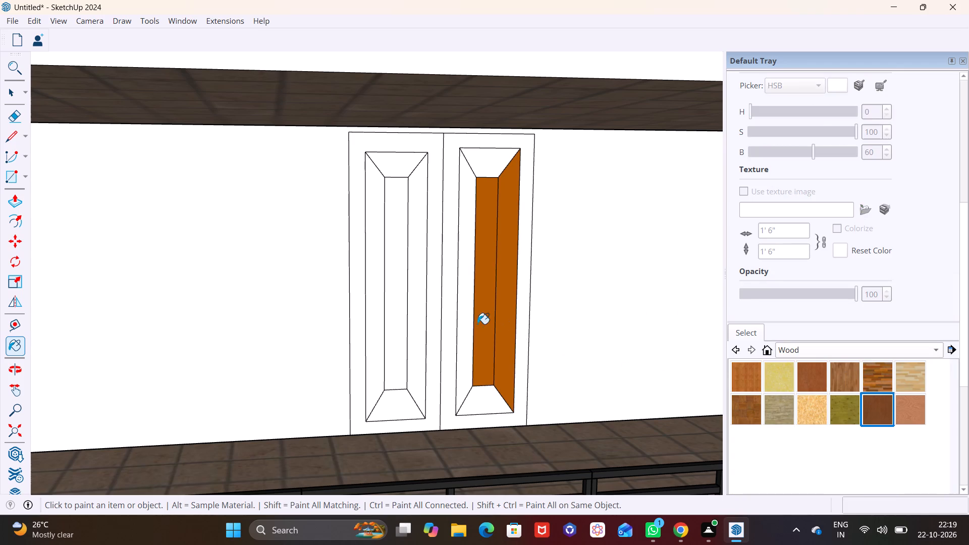
click(492, 312)
click(506, 305)
drag(523, 275, 528, 260)
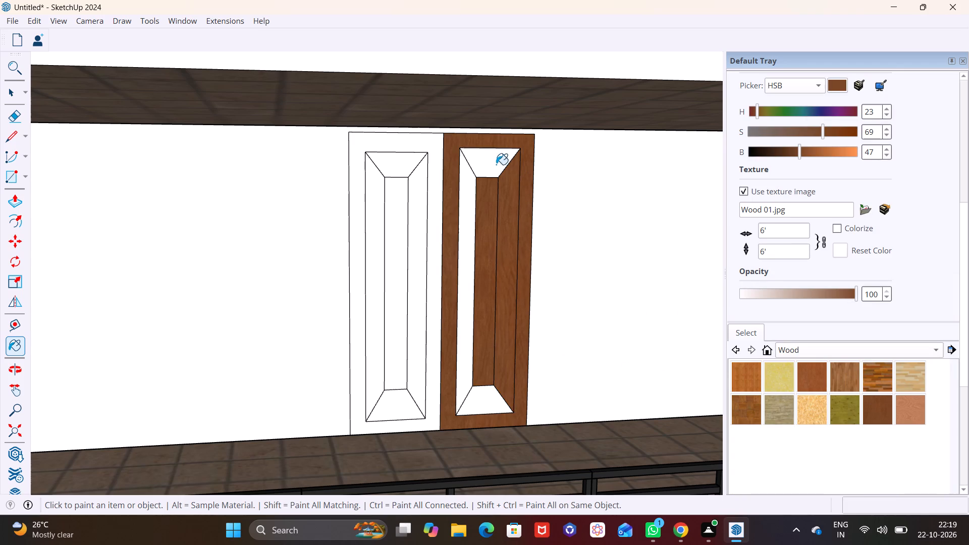
click(496, 165)
click(472, 190)
click(493, 397)
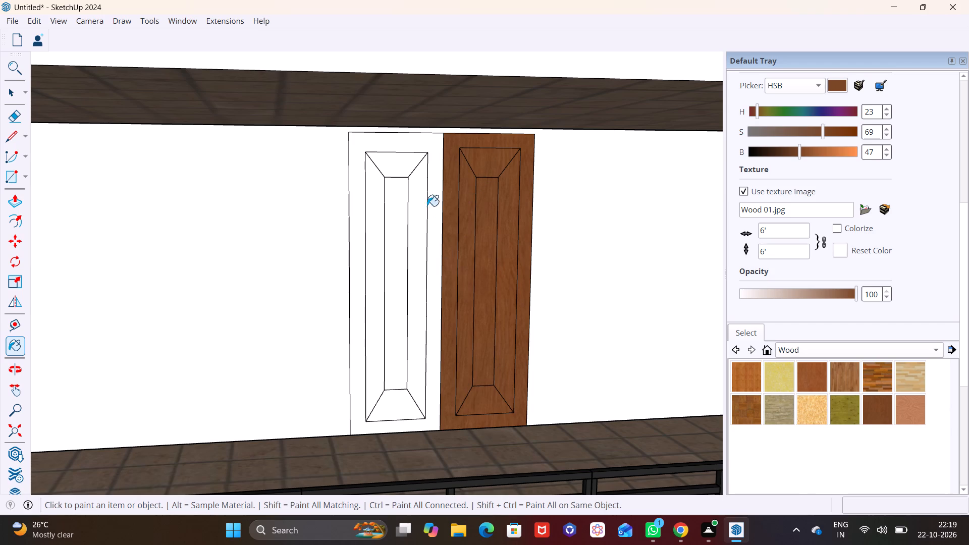
Paint the left door leaf's frame, inner panel and all four bevels with the same dark brown wood.
click(413, 171)
click(403, 161)
click(400, 146)
click(365, 186)
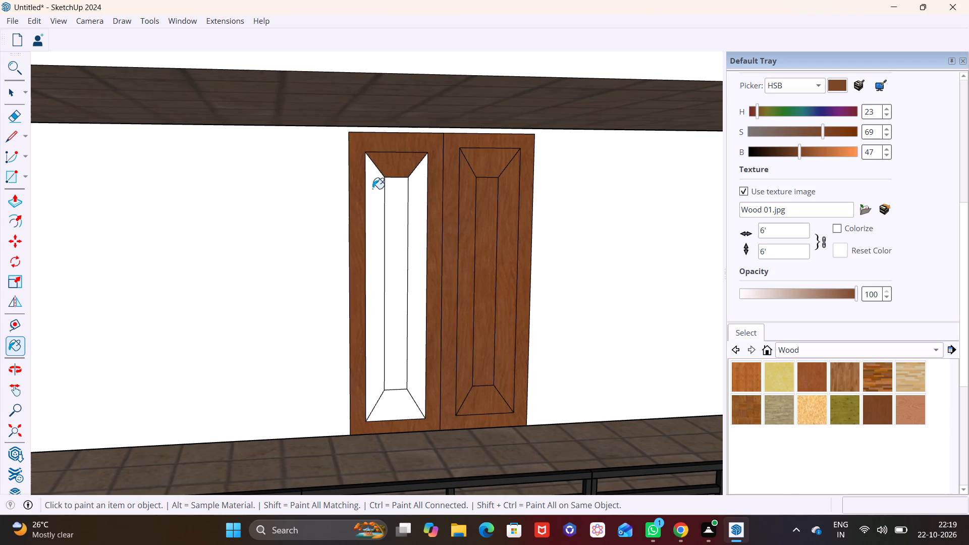
click(390, 199)
click(411, 196)
click(383, 209)
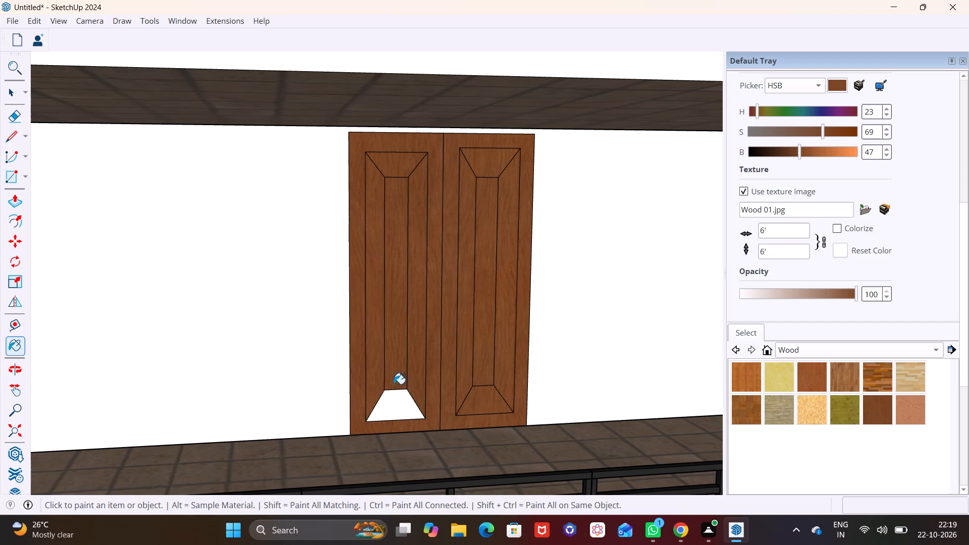
click(390, 405)
Examine the wood-finished double door from the house corner and from the front.
scroll(420, 368, down, 6)
middle_drag(456, 365, 573, 338)
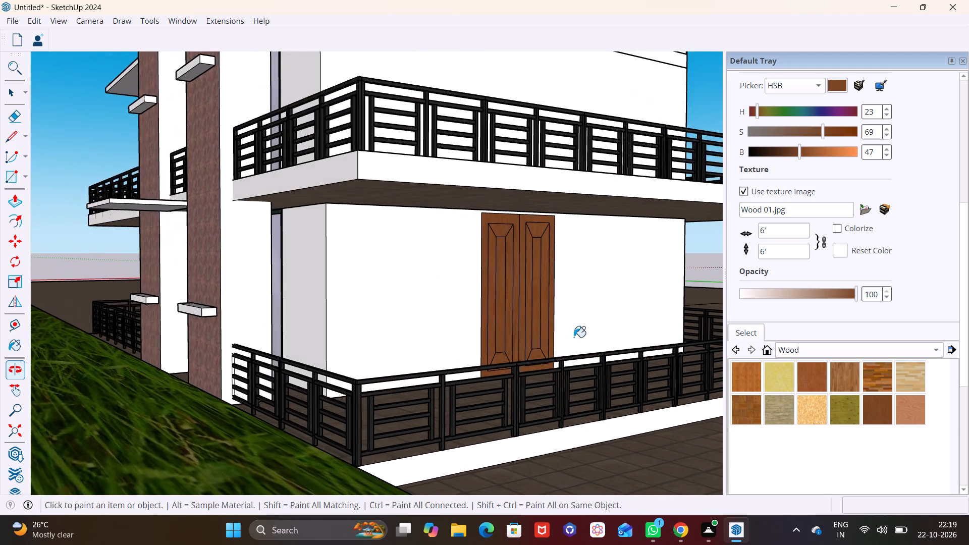
scroll(552, 328, down, 3)
scroll(552, 328, up, 8)
middle_drag(525, 309, 465, 322)
scroll(458, 306, down, 2)
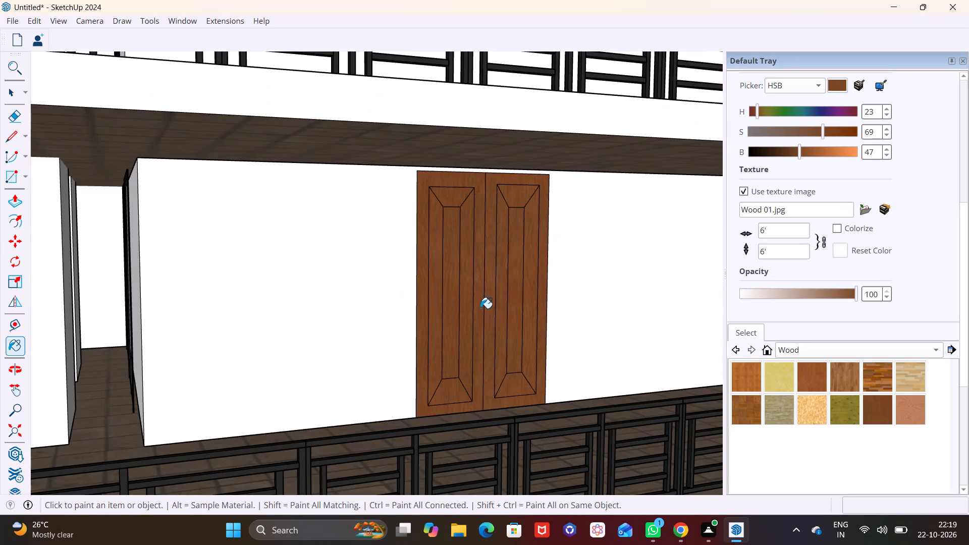
middle_drag(459, 314, 358, 321)
Draw downward-curving 2 Point Arcs between the outer panels' upper corners, bulging about 4 11/16" on the left leaf and 6 11/16" on the right.
scroll(389, 275, up, 2)
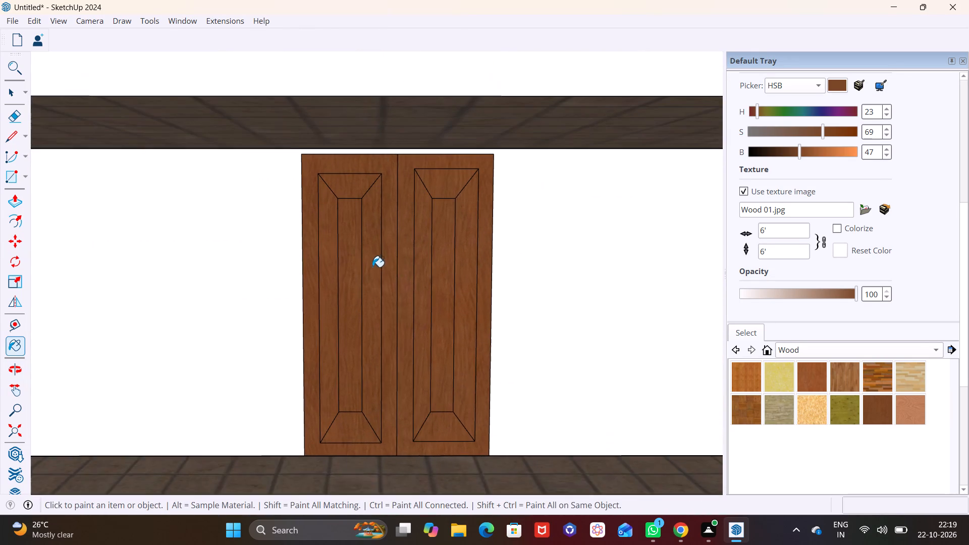
scroll(369, 265, up, 1)
click(18, 135)
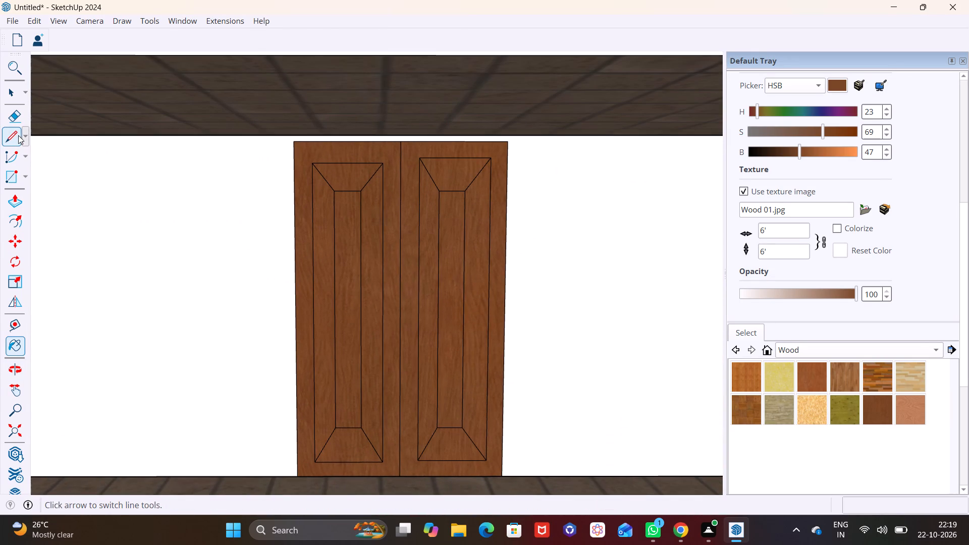
click(28, 157)
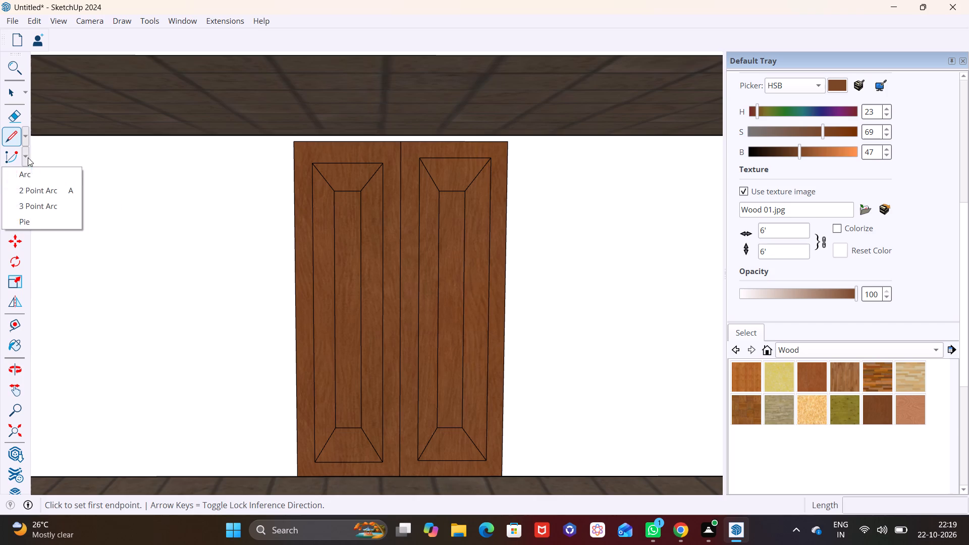
click(32, 187)
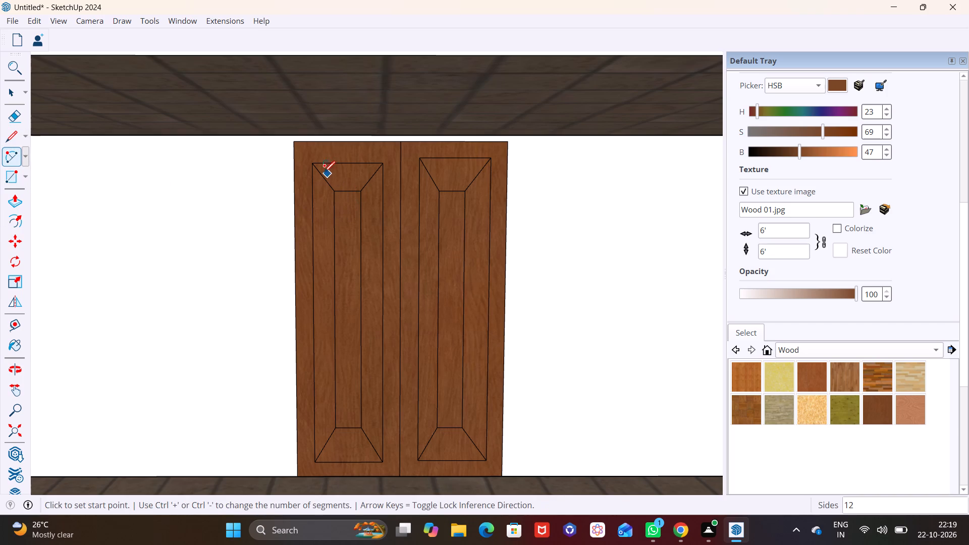
click(312, 166)
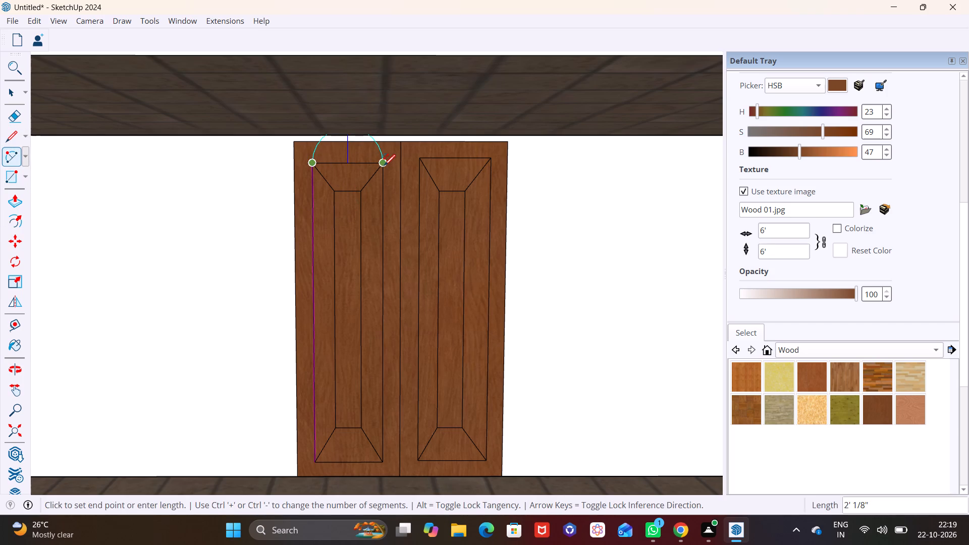
click(384, 166)
click(374, 171)
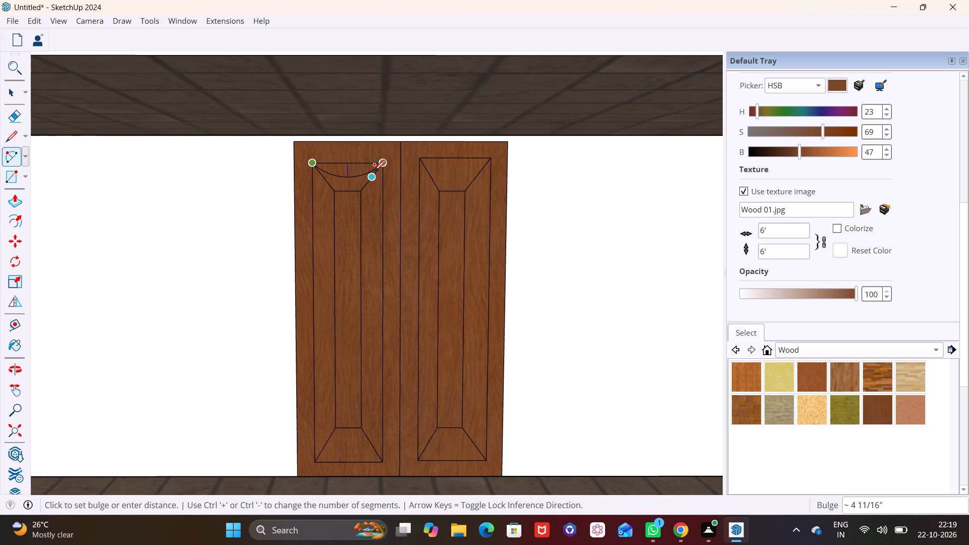
click(422, 159)
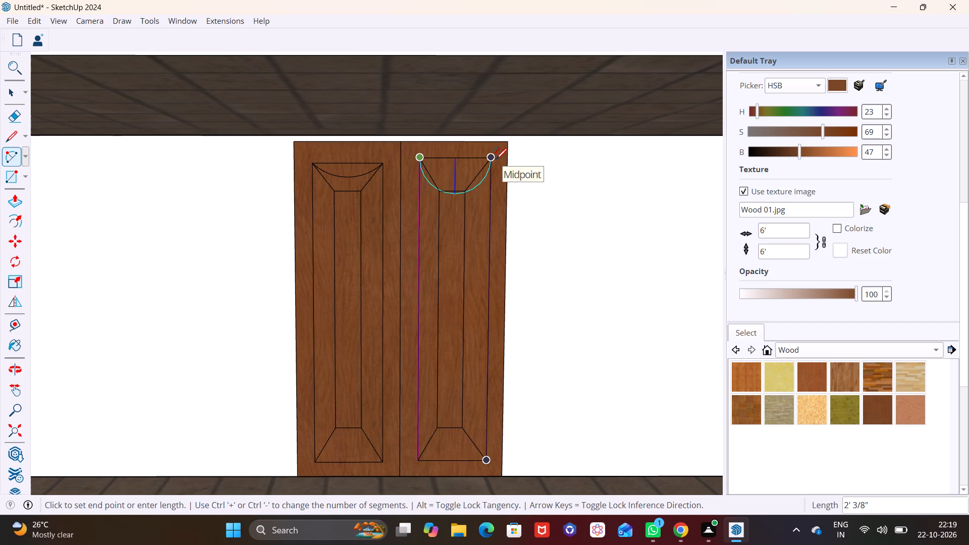
click(496, 159)
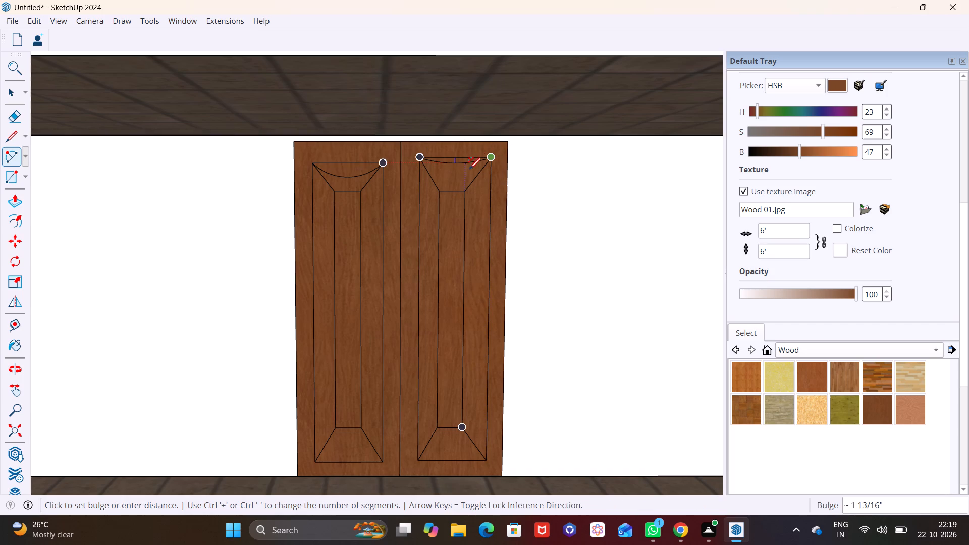
click(461, 178)
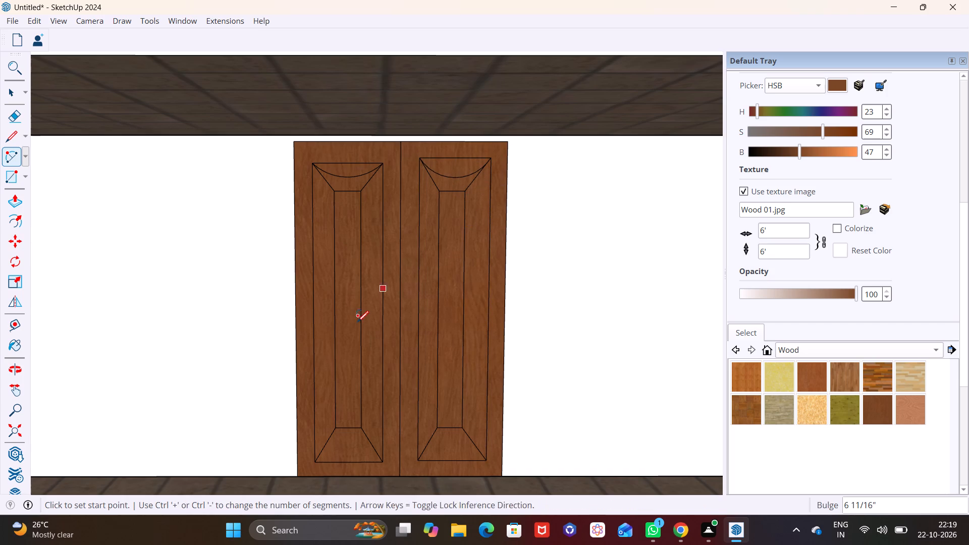
Draw upward-curving arcs between the outer panels' lower corners, bulging about 6 13/16" on the left leaf and 7" on the right.
click(317, 463)
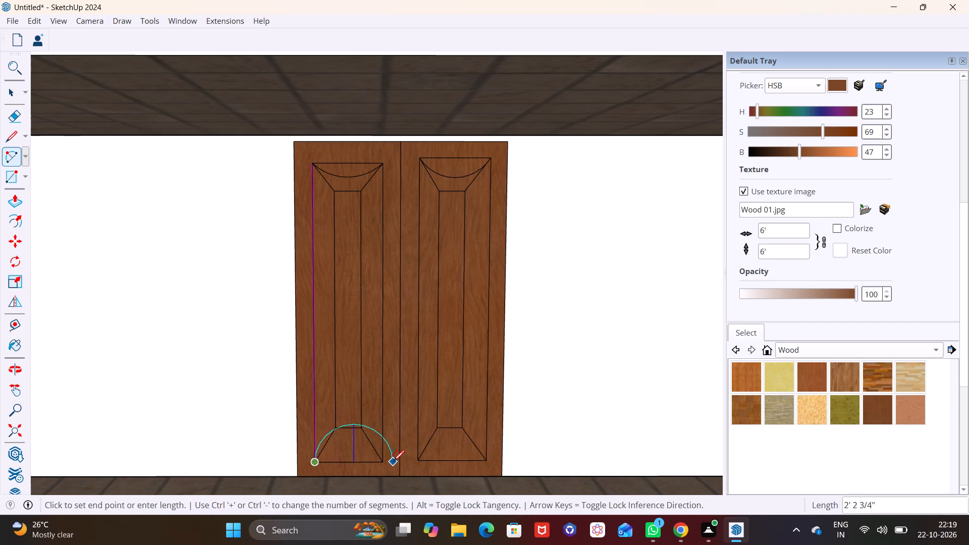
click(384, 464)
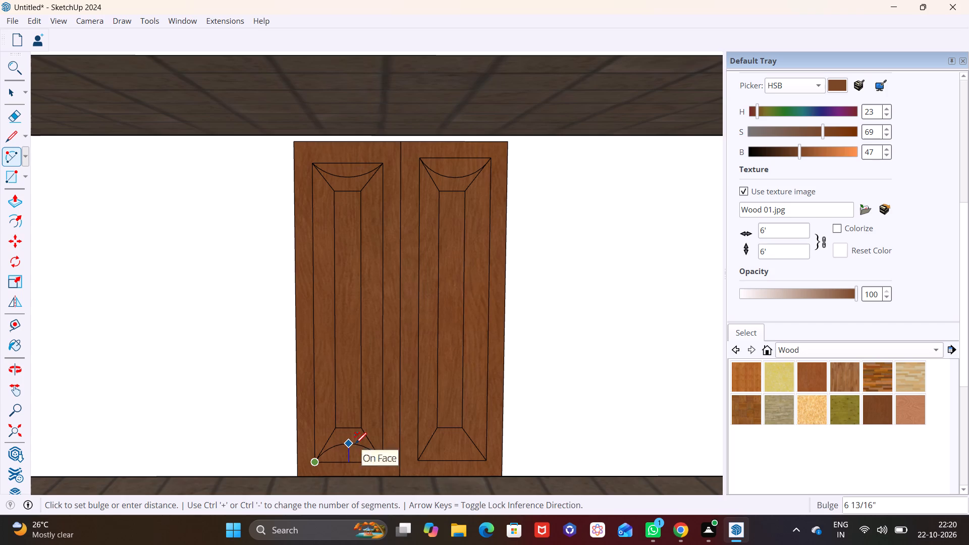
click(355, 444)
click(422, 459)
click(487, 463)
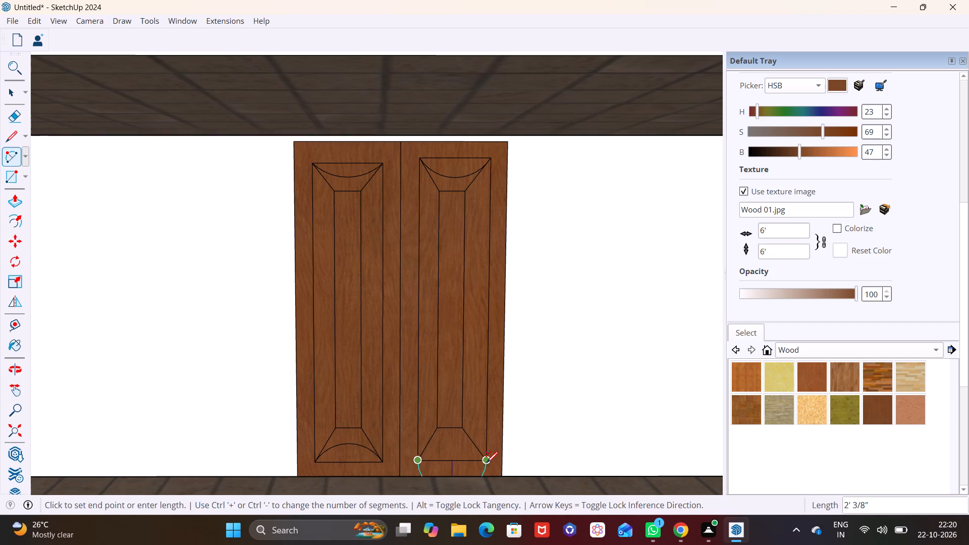
click(455, 442)
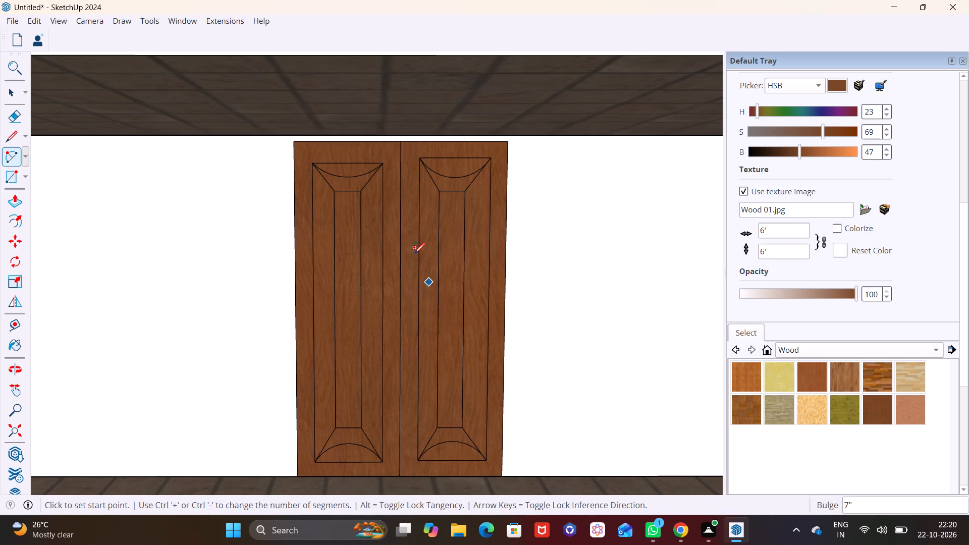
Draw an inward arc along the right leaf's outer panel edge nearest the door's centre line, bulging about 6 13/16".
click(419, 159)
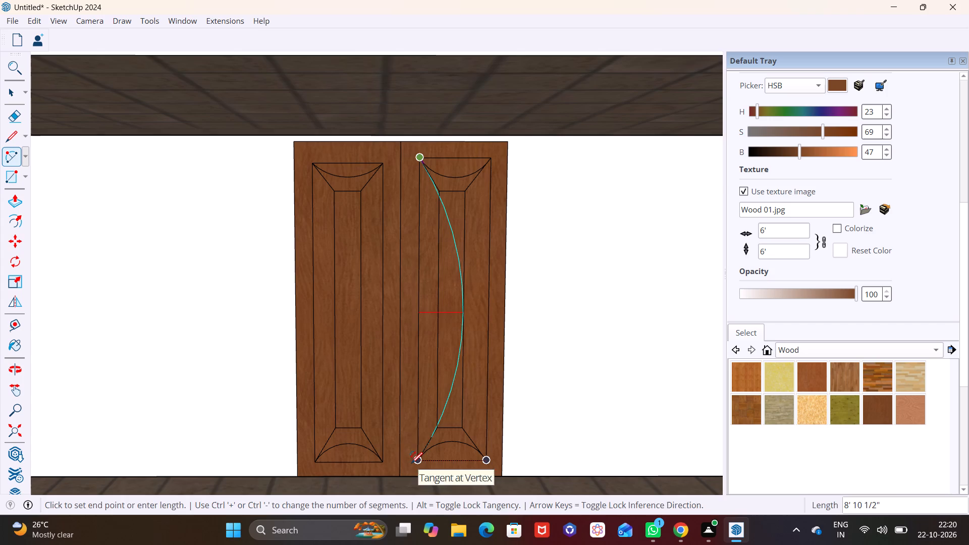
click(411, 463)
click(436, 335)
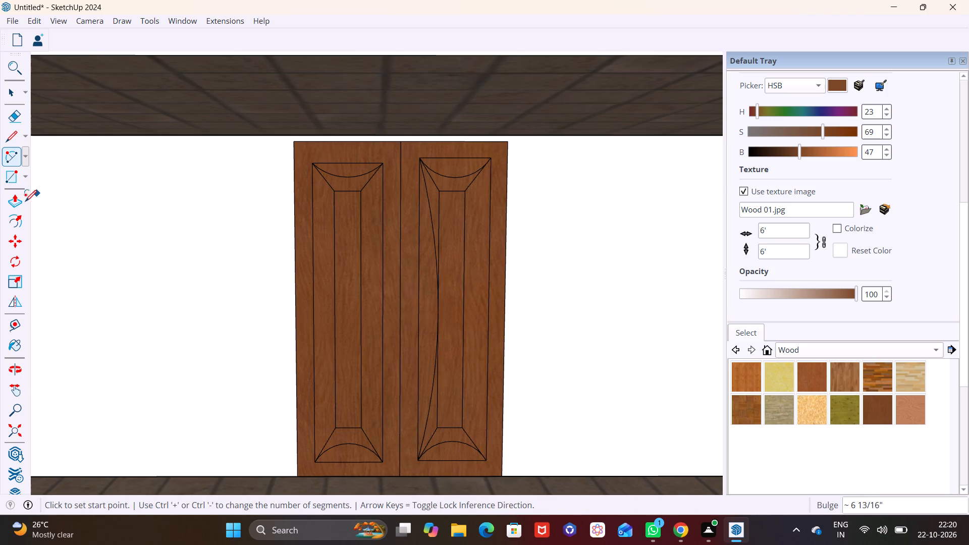
Draw an inward 2 Point Arc along the right leaf's outer panel edge farthest from the centre line, bulging about 7 1/8".
click(30, 157)
click(28, 153)
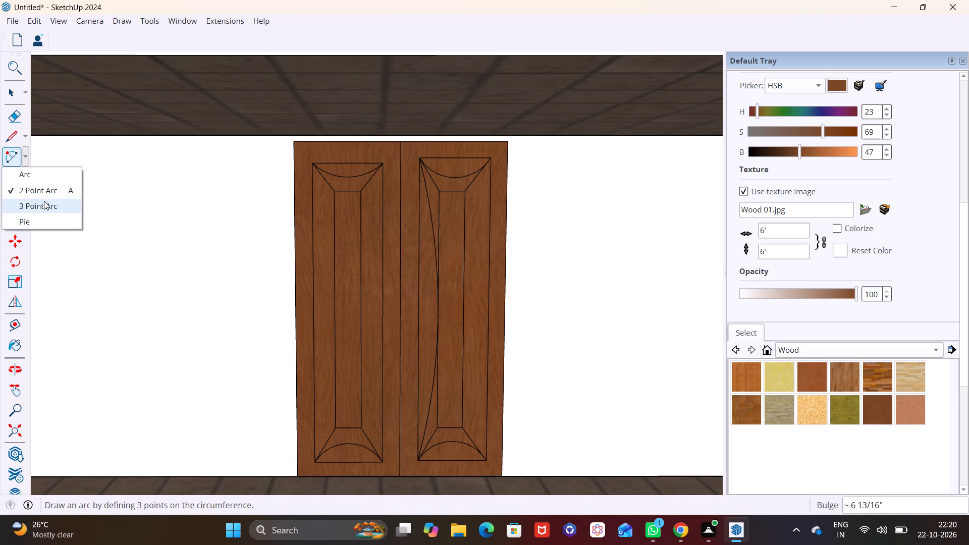
click(47, 191)
click(491, 158)
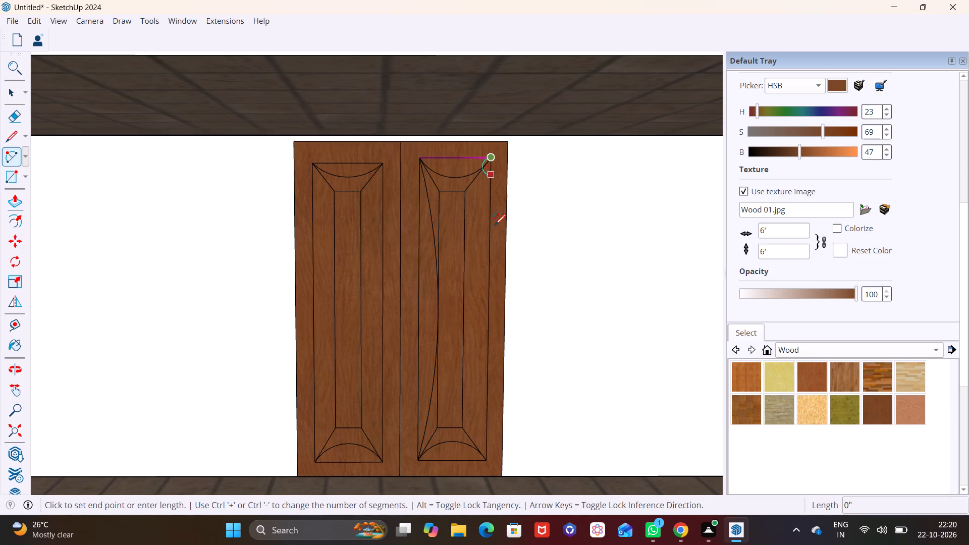
click(488, 460)
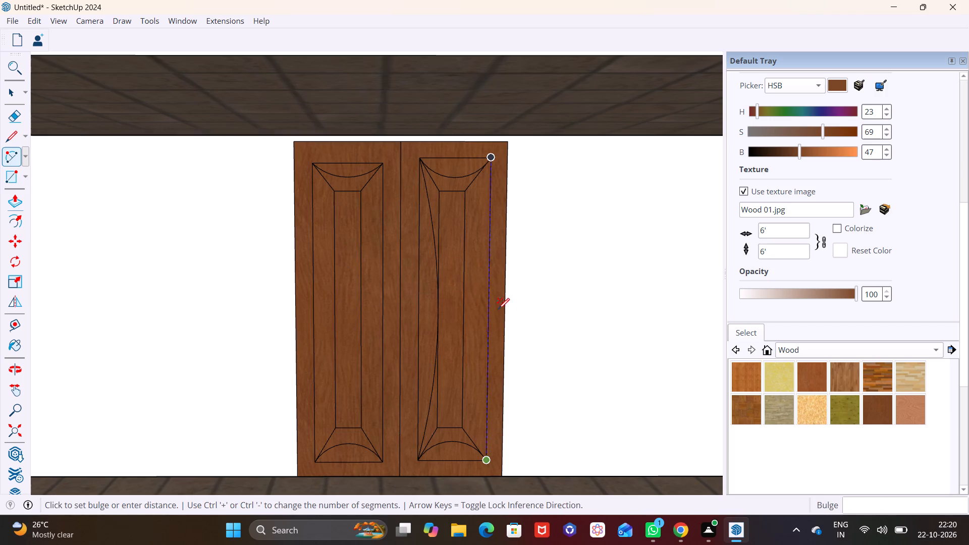
click(469, 290)
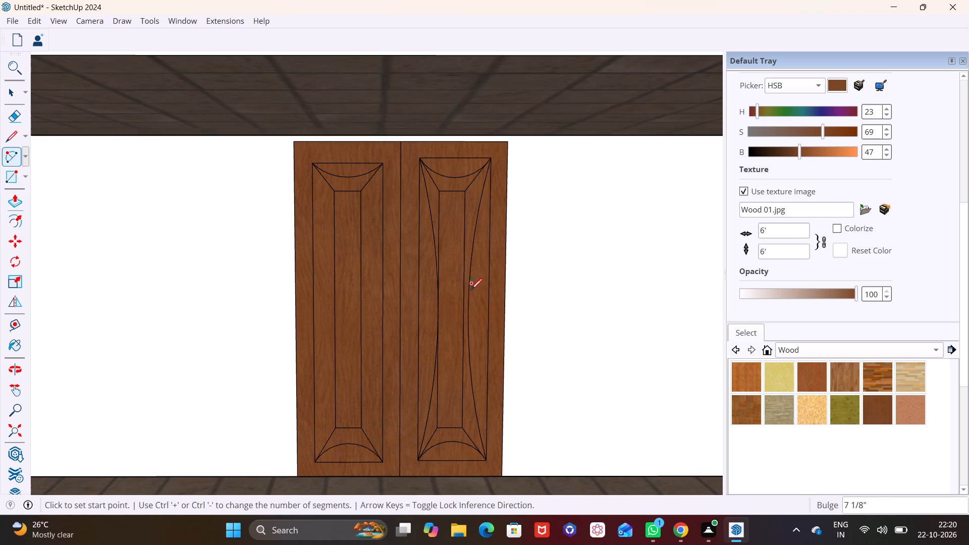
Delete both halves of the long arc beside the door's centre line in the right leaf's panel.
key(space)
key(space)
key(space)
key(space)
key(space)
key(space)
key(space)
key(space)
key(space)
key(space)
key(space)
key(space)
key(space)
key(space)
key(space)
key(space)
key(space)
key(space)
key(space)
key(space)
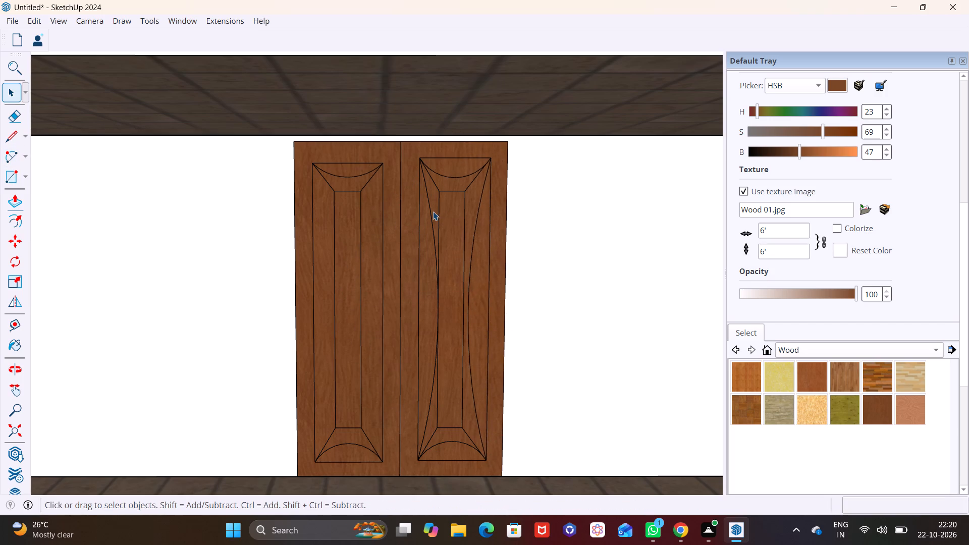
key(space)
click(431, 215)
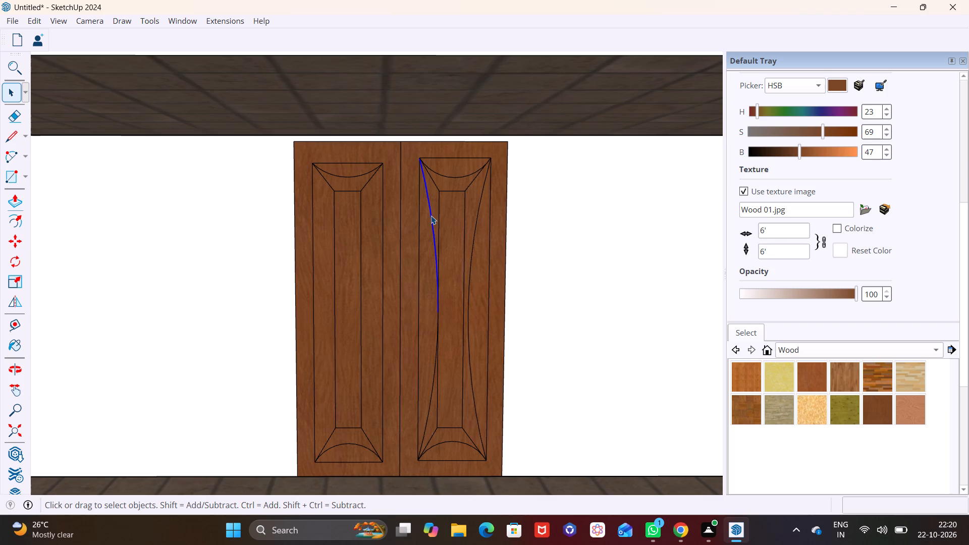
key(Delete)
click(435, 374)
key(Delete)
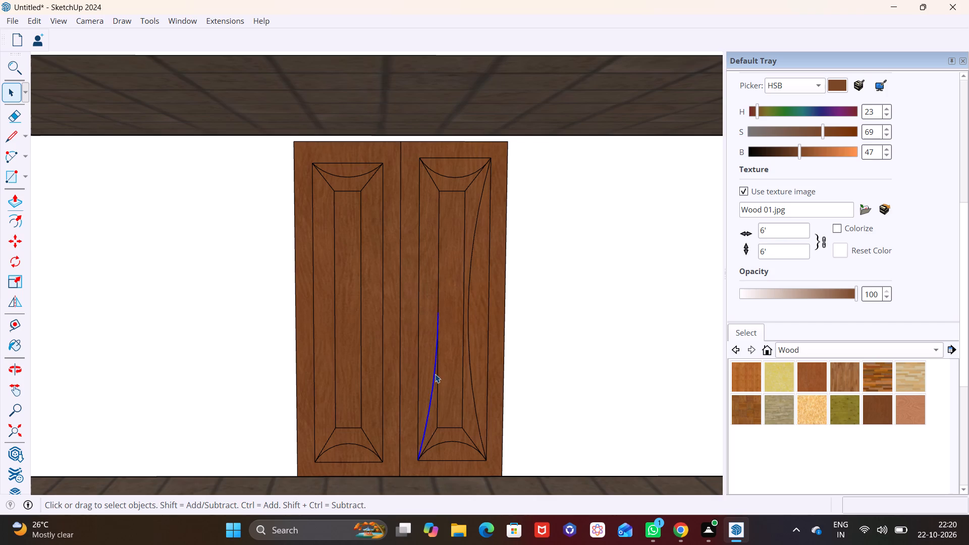
Draw an inward 2 Point Arc between the corners of the right leaf's outer panel edge nearest the door's centre line.
click(26, 155)
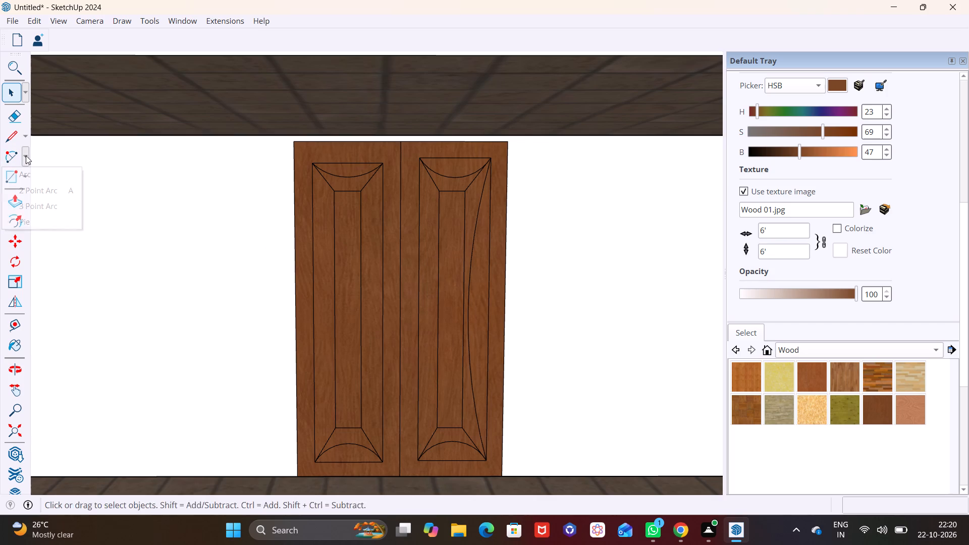
click(58, 192)
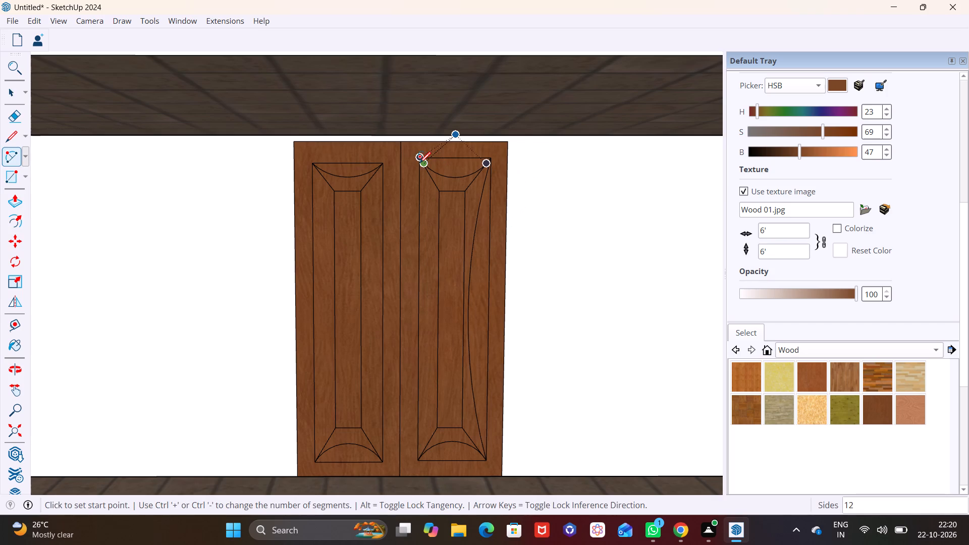
click(419, 163)
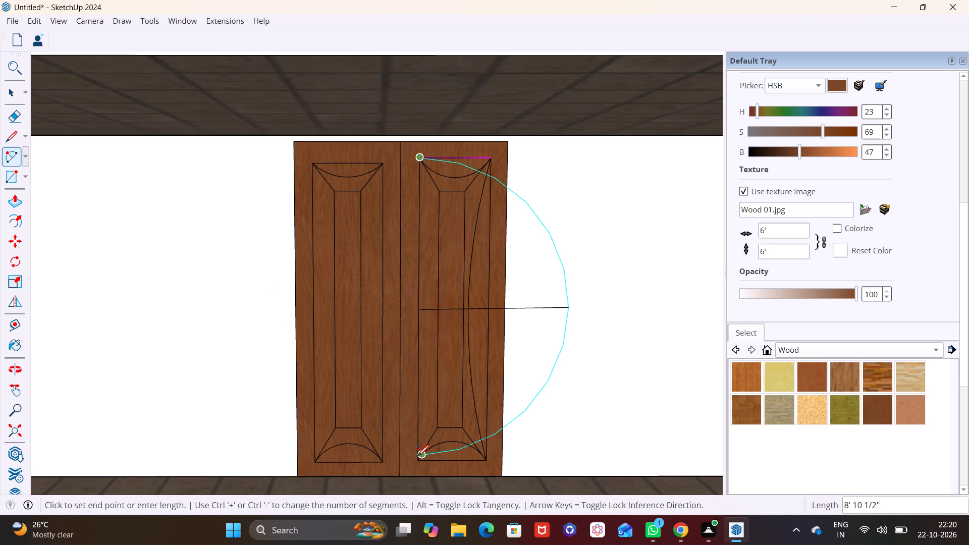
click(417, 458)
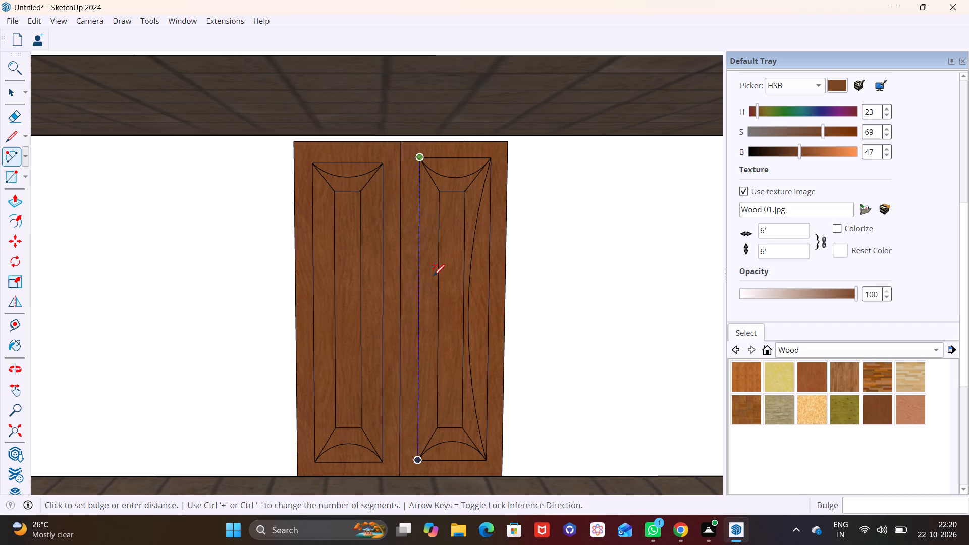
scroll(430, 269, up, 3)
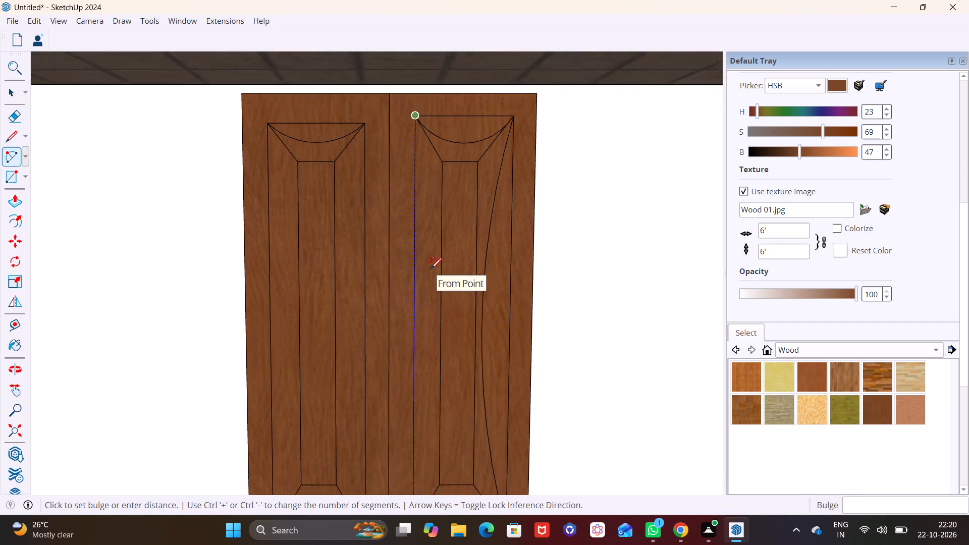
scroll(430, 269, up, 1)
click(433, 273)
scroll(461, 332, down, 6)
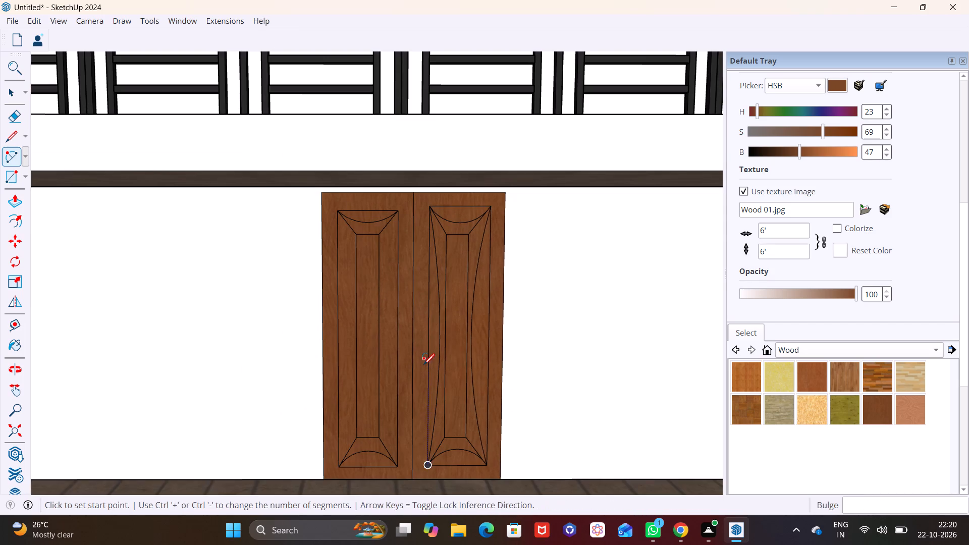
Draw an inward 2 Point Arc along the left leaf's outer panel edge farthest from the centre line, bulging about 4 13/16".
click(27, 156)
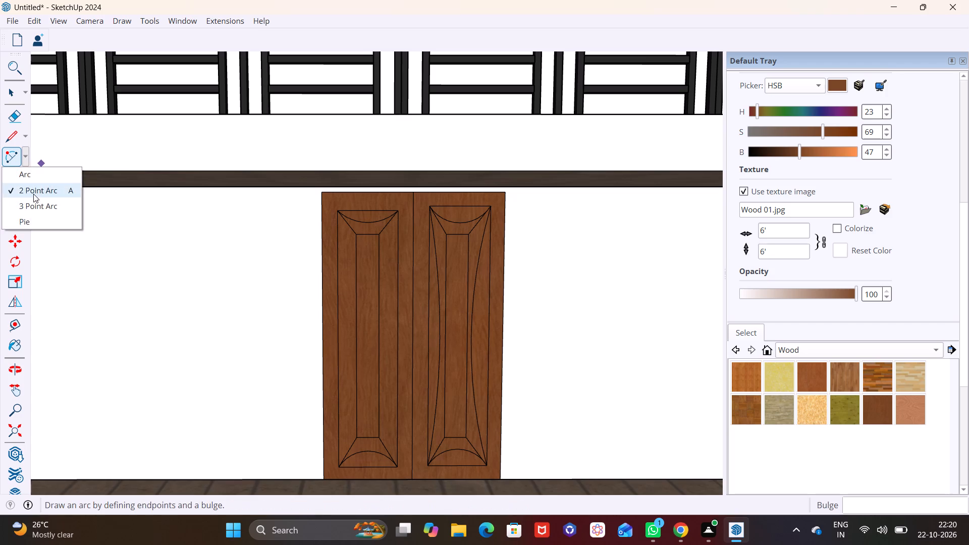
click(33, 194)
scroll(359, 261, down, 1)
shift+middle_drag(404, 306, 439, 252)
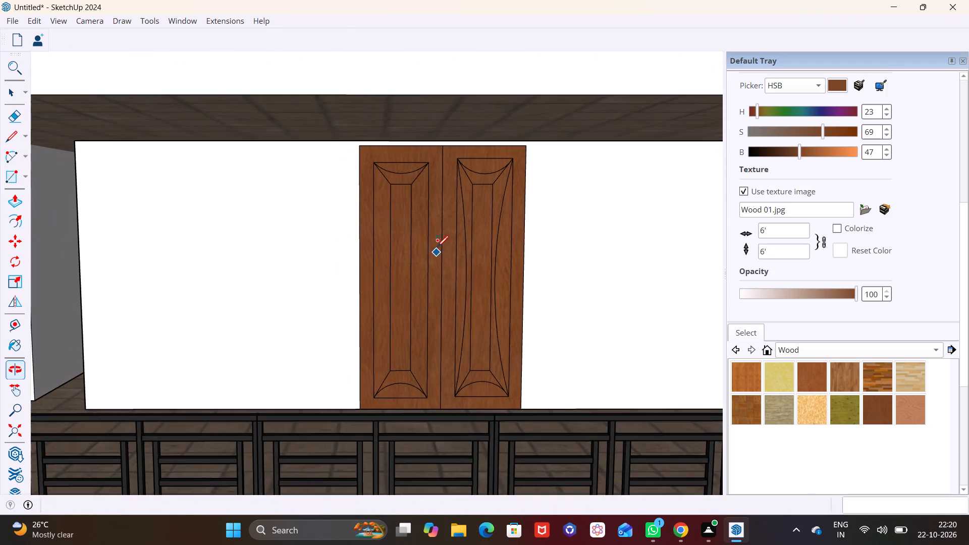
scroll(435, 241, up, 2)
middle_drag(413, 269, 422, 235)
scroll(417, 230, up, 2)
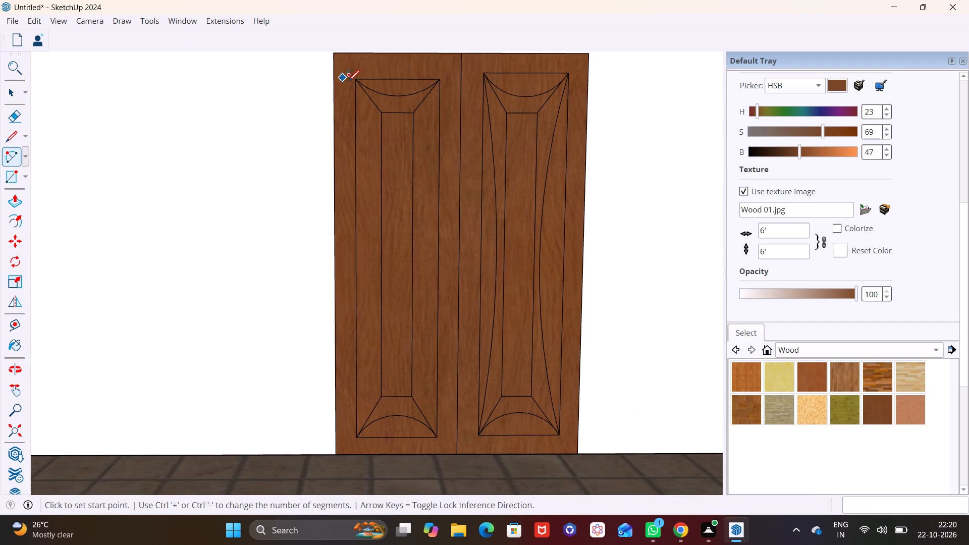
click(353, 80)
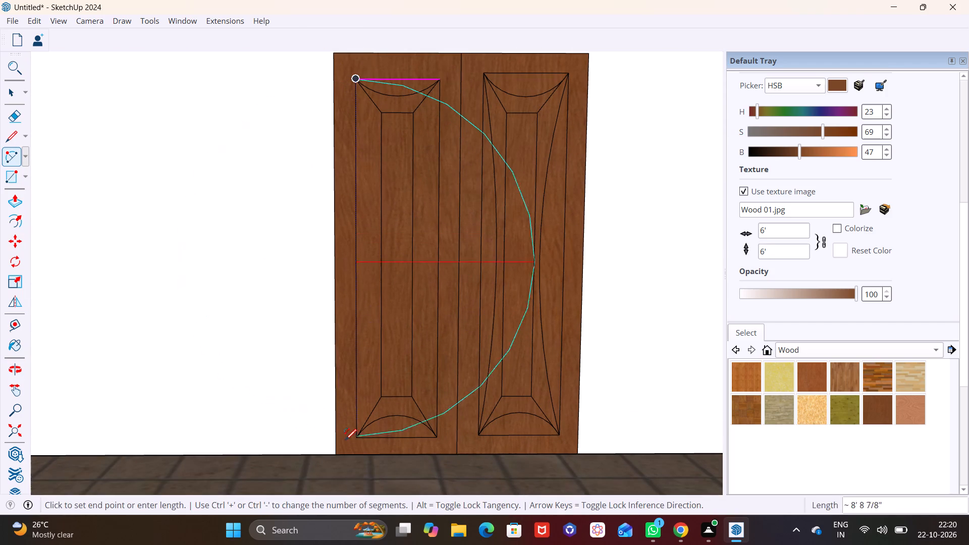
click(356, 442)
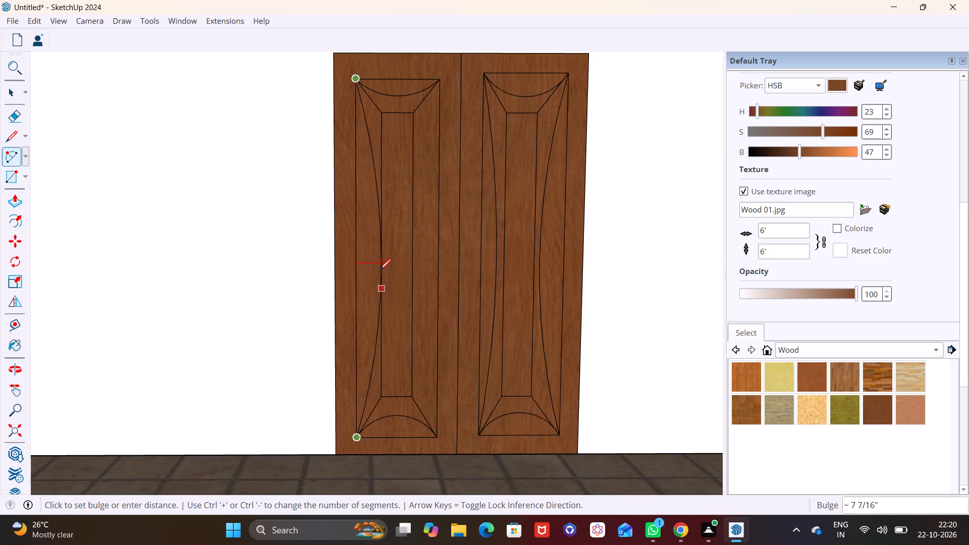
click(372, 251)
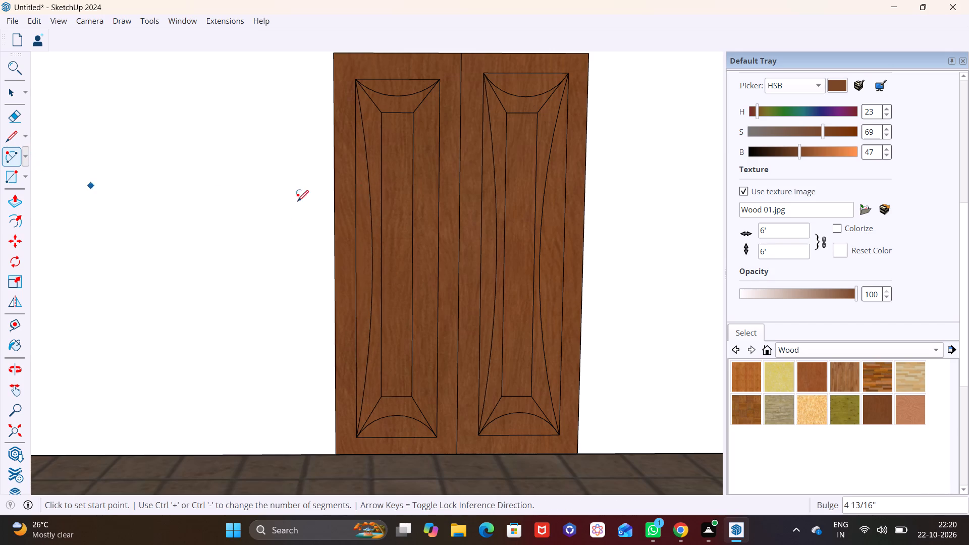
Draw an inward arc along the left leaf's outer panel edge nearest the door's centre line, bulging about 4 15/16".
click(439, 82)
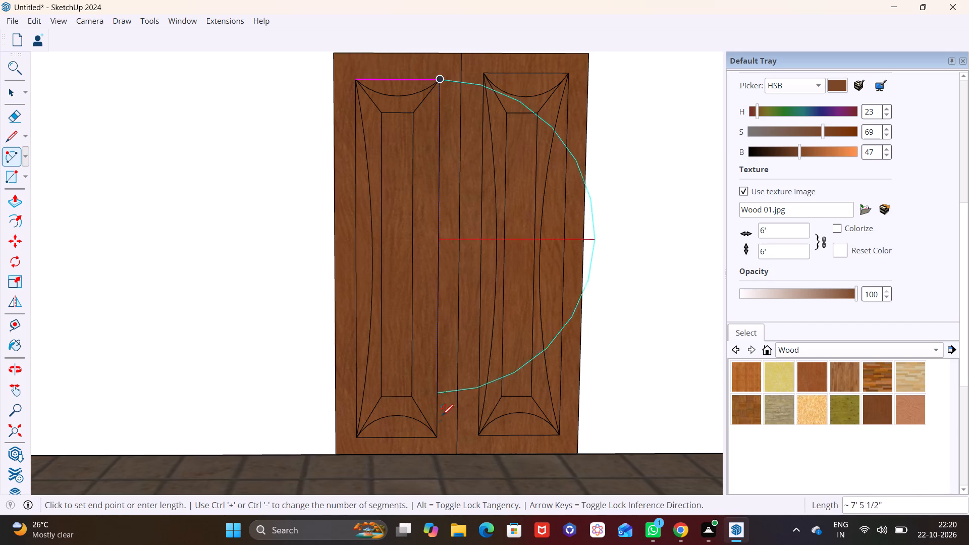
click(436, 439)
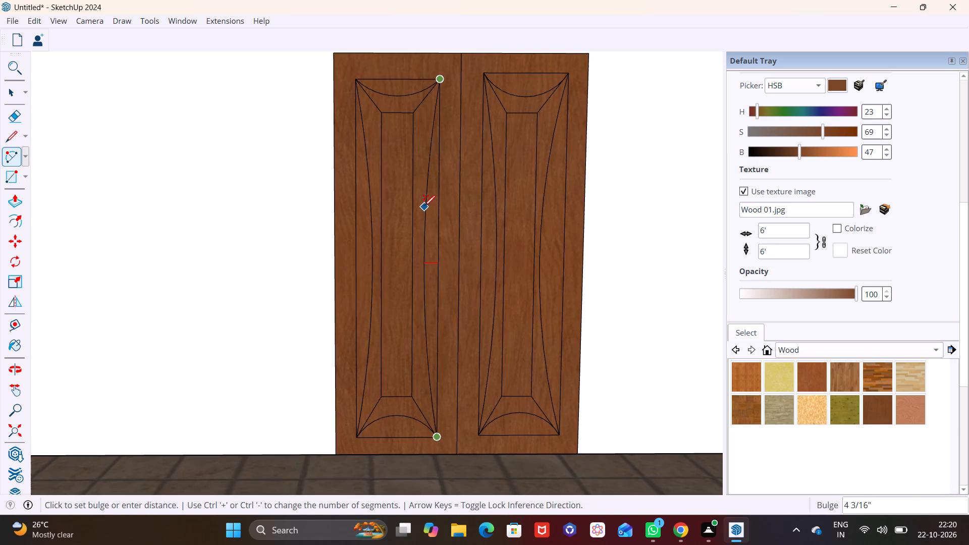
click(422, 202)
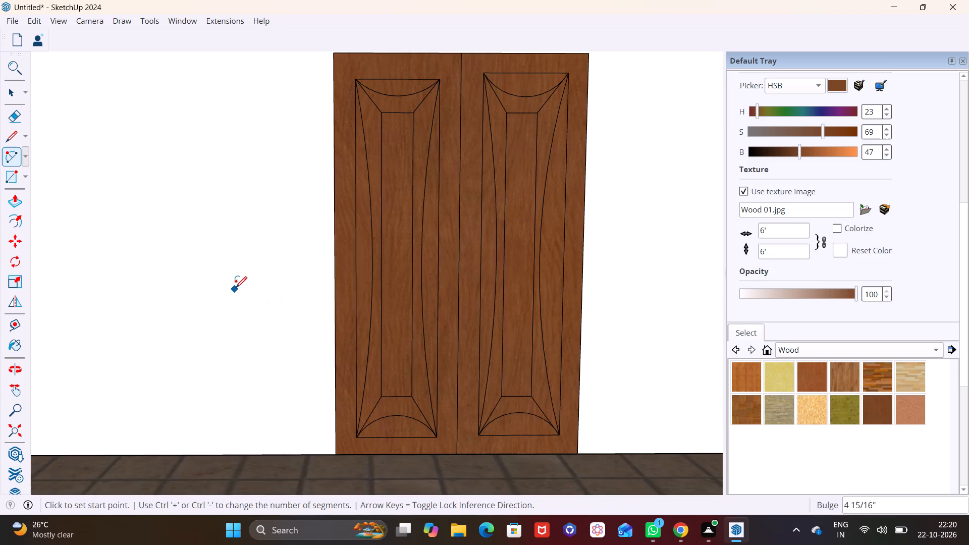
scroll(236, 288, down, 2)
scroll(284, 285, up, 1)
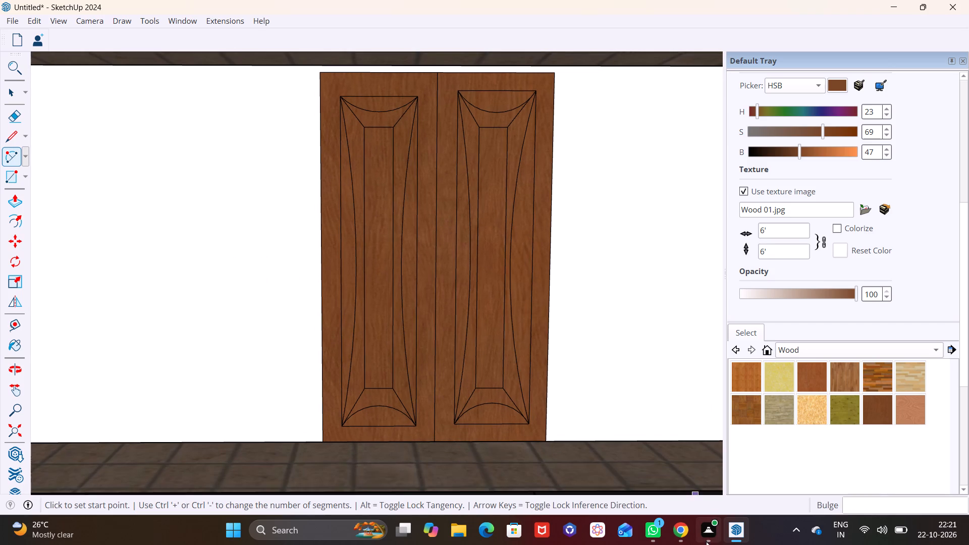
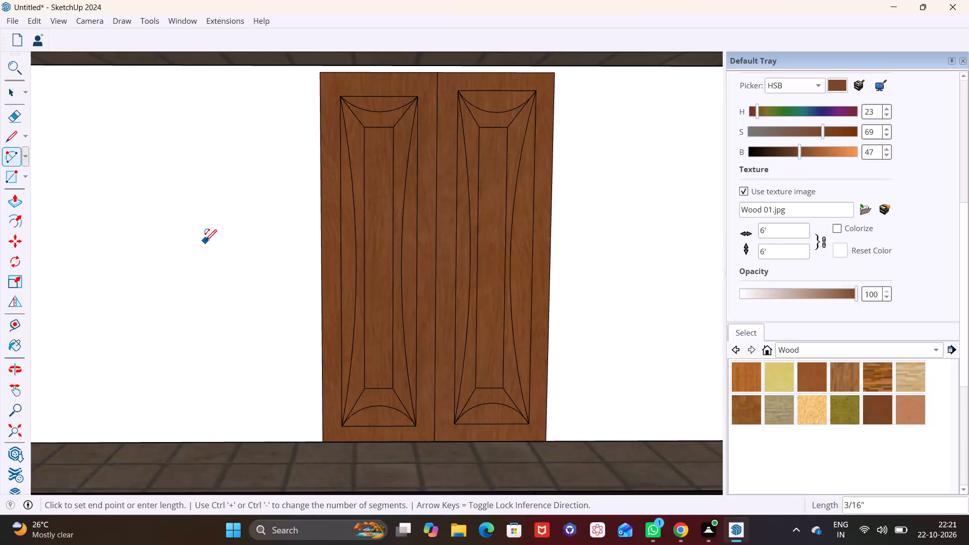
Draw two crossing diagonal lines, each about 6' 11 13/16", between opposite corners of the left leaf's inner panel rectangle.
key(Escape)
key(space)
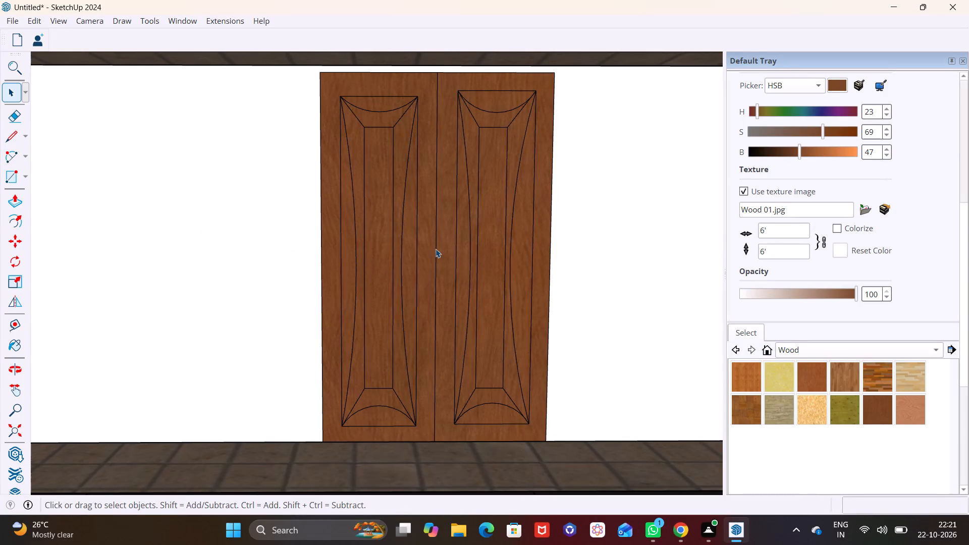
scroll(409, 189, up, 1)
scroll(396, 181, down, 1)
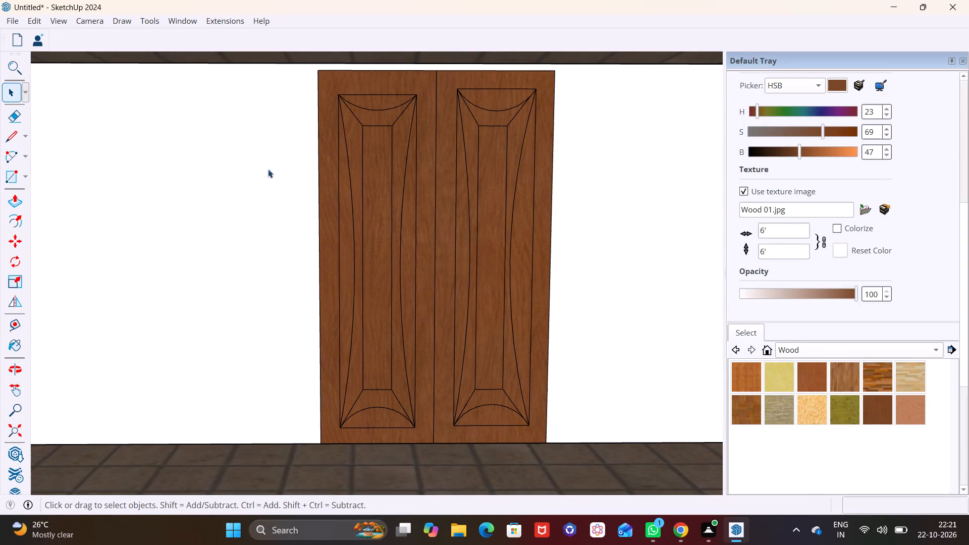
click(11, 139)
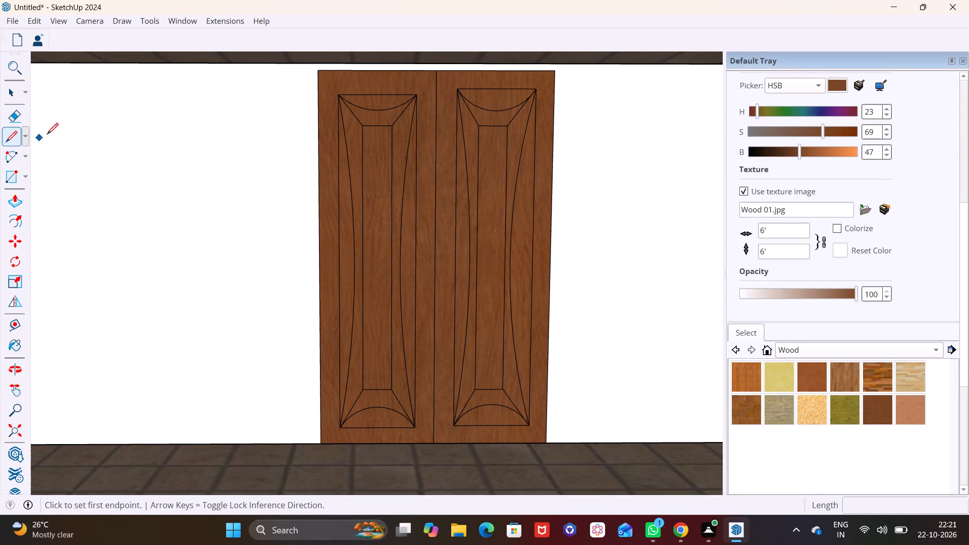
click(365, 129)
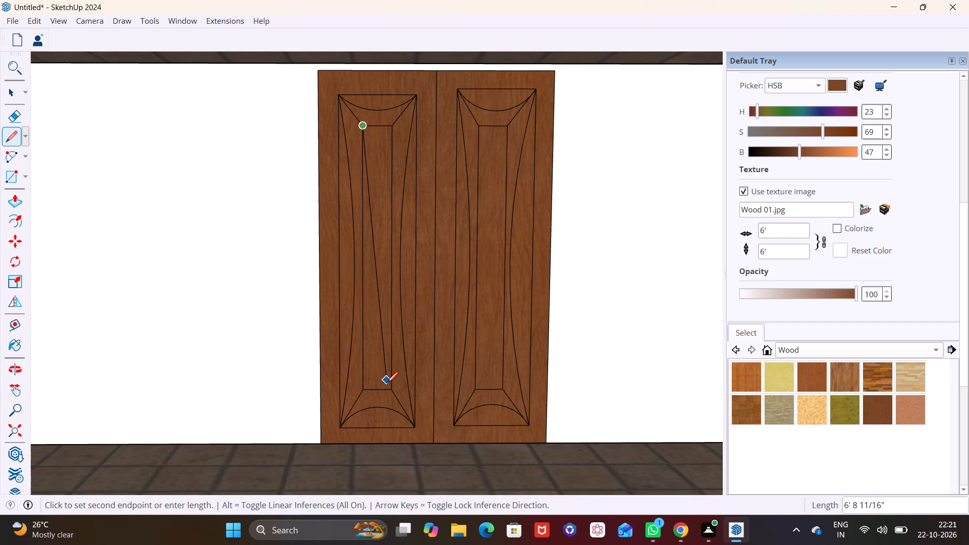
click(387, 390)
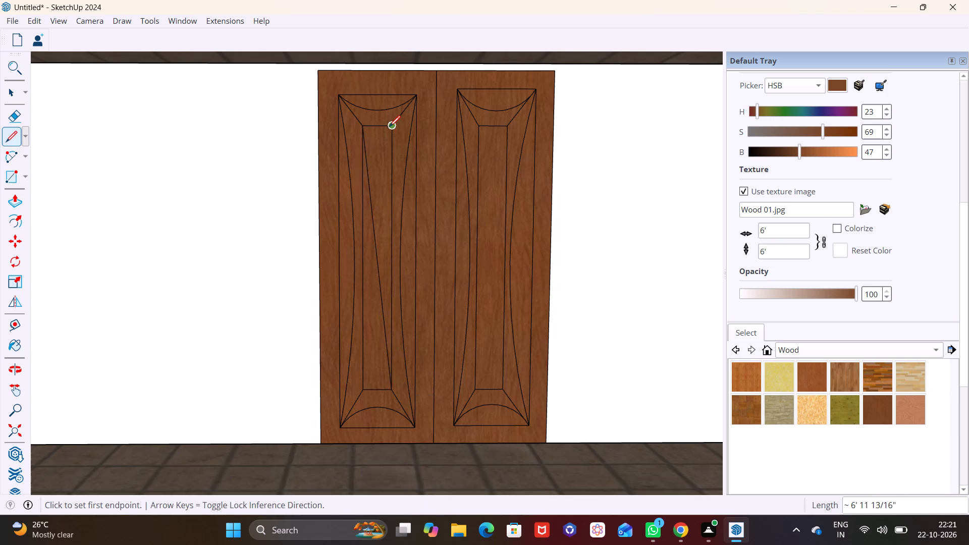
click(389, 127)
click(362, 387)
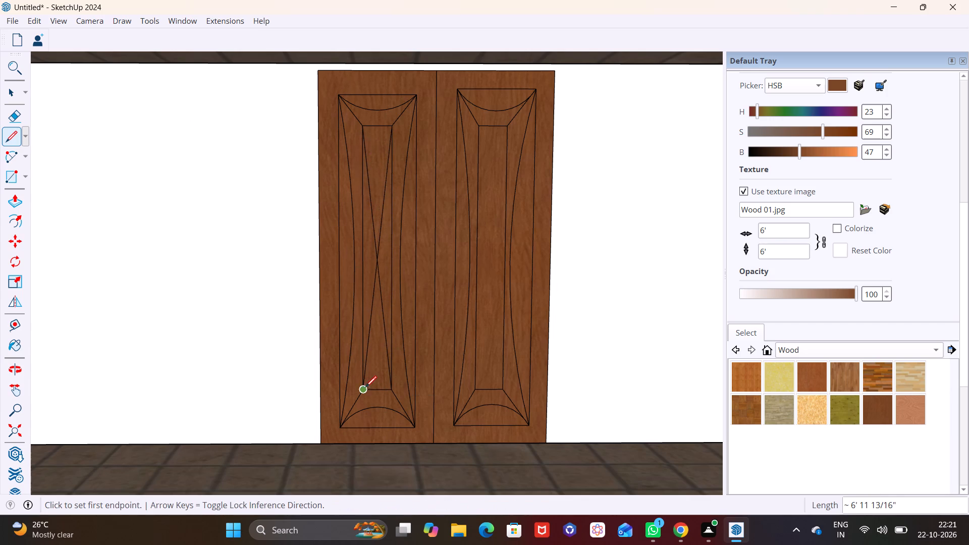
Draw two crossing diagonal lines, about 6' 11 13/16" long, between opposite corners of the right leaf's inner panel rectangle.
click(481, 128)
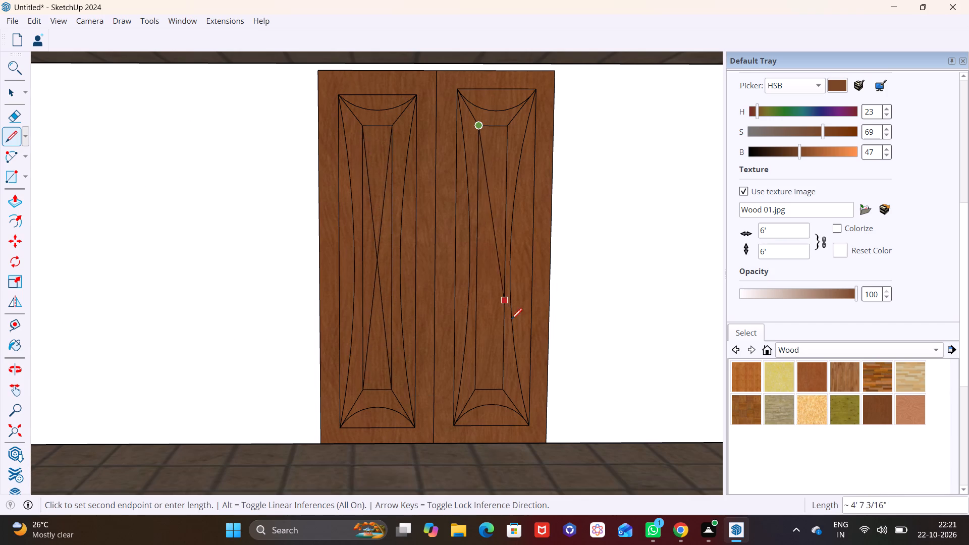
click(500, 388)
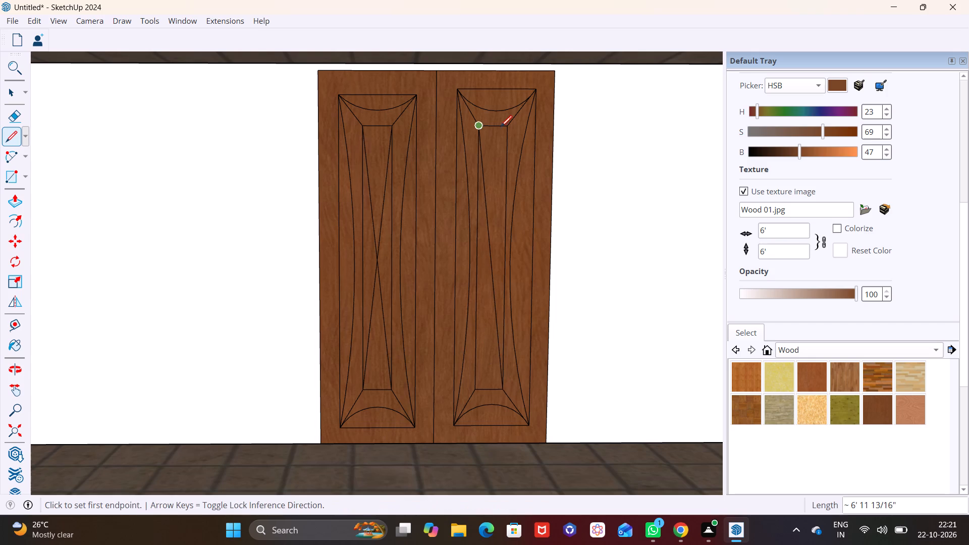
click(503, 126)
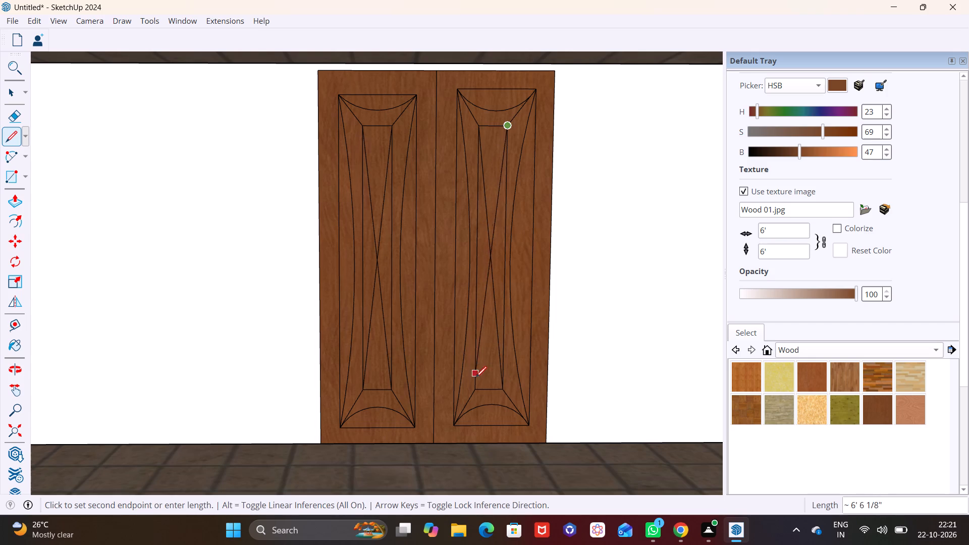
click(478, 385)
Examine the house exterior from the double-door side around to the front facade with the brick-textured columns.
scroll(341, 189, down, 6)
middle_drag(317, 243, 448, 316)
scroll(326, 264, down, 1)
scroll(446, 316, down, 7)
key(space)
middle_drag(506, 407, 511, 344)
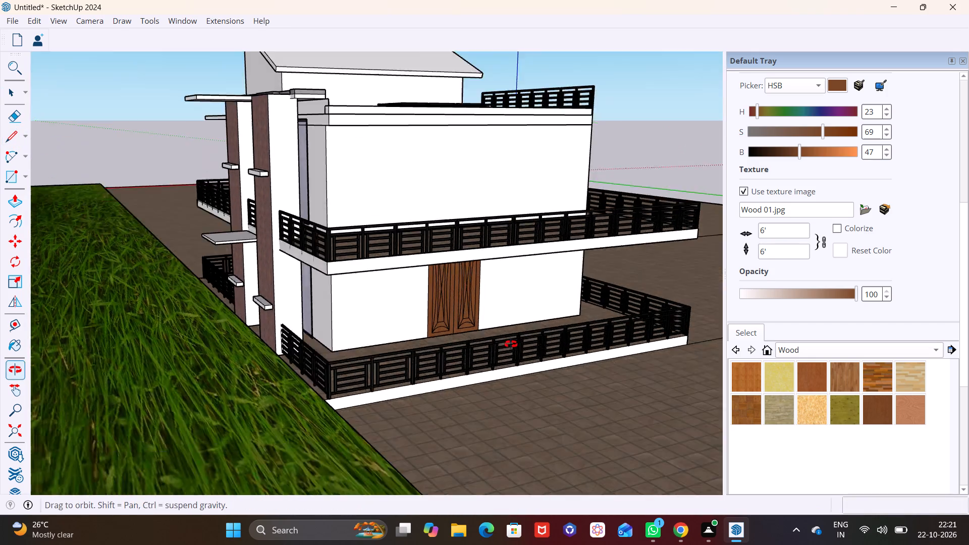
middle_drag(511, 344, 539, 301)
middle_drag(450, 292, 534, 347)
scroll(399, 286, up, 1)
middle_drag(399, 286, 500, 317)
scroll(373, 277, down, 1)
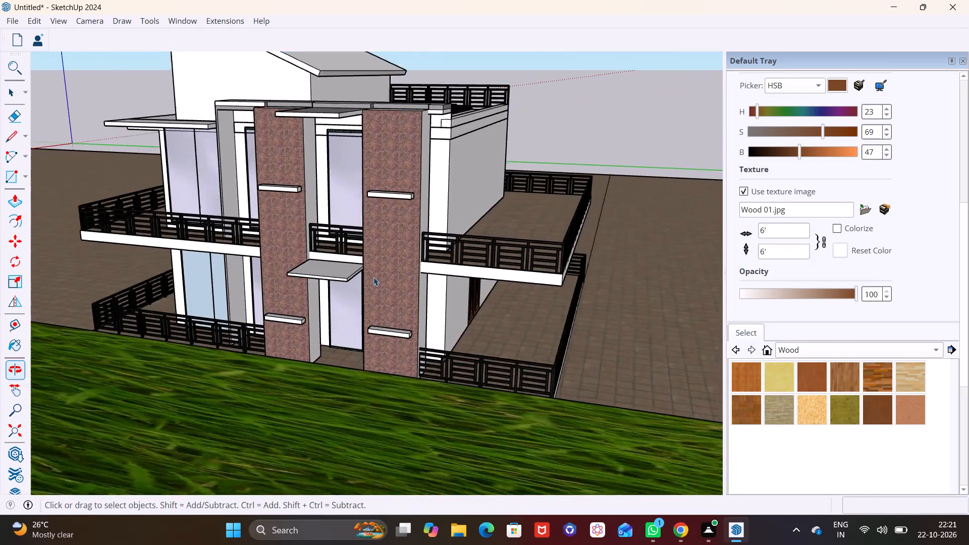
scroll(373, 277, down, 4)
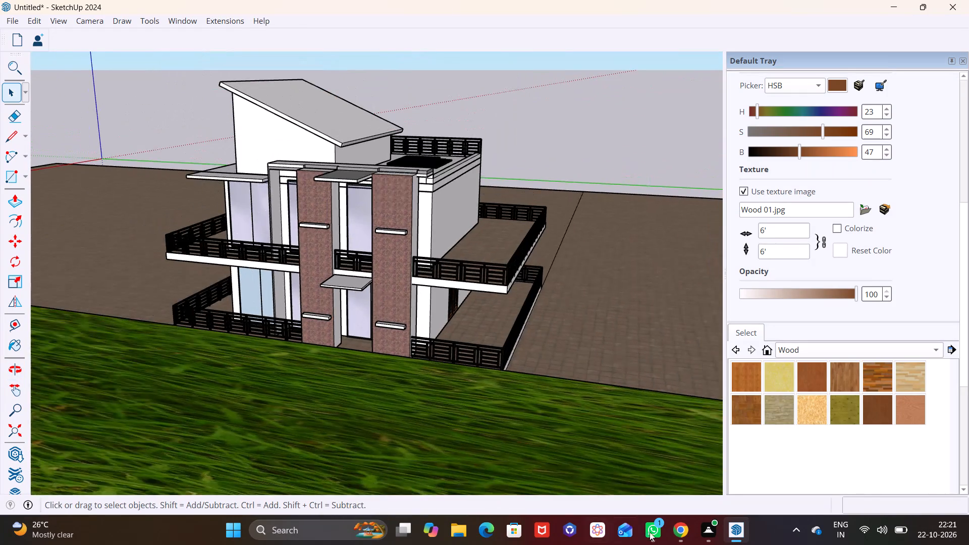
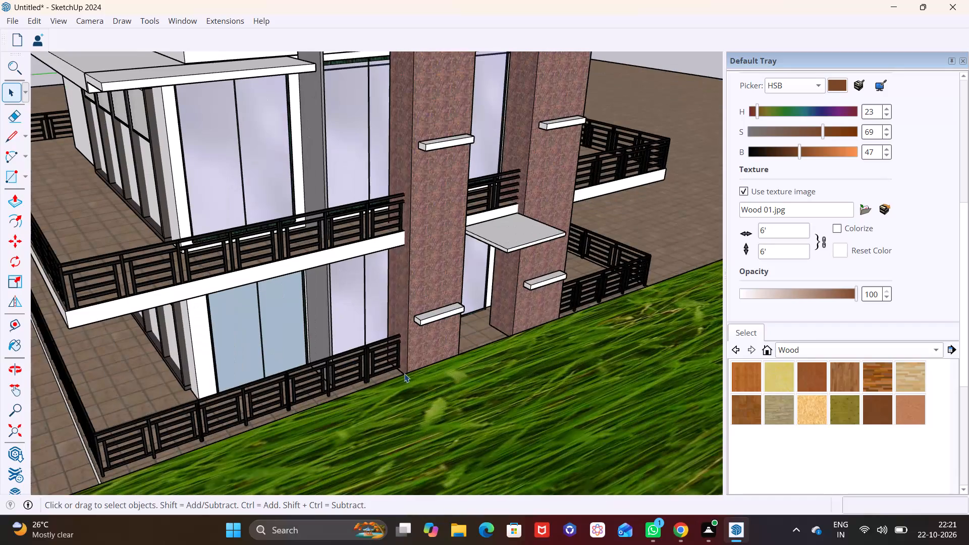
Push/Pull the side face of the grey frame column facing the brick pillar outward by about 1' 1 3/16".
scroll(404, 373, up, 1)
middle_drag(404, 373, 387, 349)
scroll(278, 336, up, 2)
middle_drag(274, 344, 218, 316)
scroll(239, 271, up, 4)
middle_drag(263, 264, 198, 270)
scroll(200, 244, up, 2)
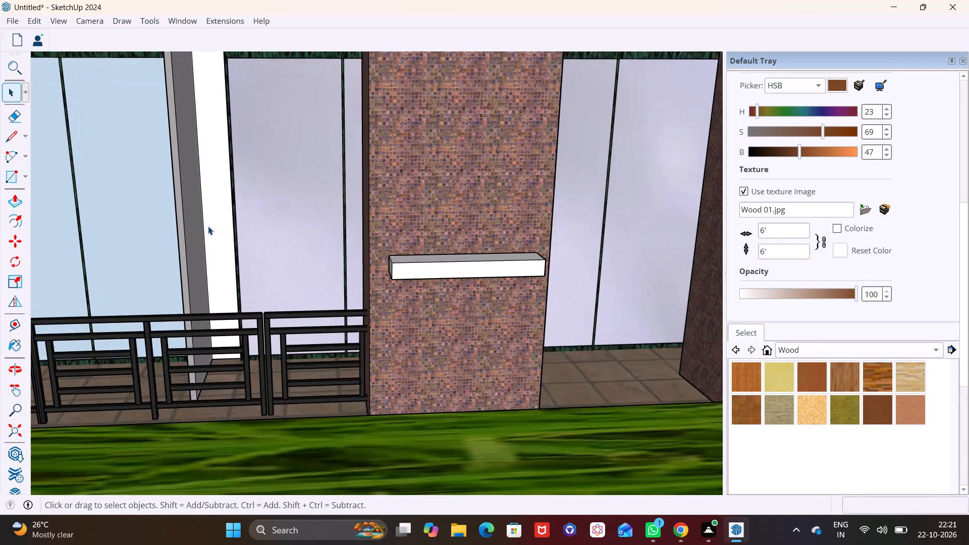
scroll(208, 226, down, 6)
shift+middle_drag(200, 212, 224, 320)
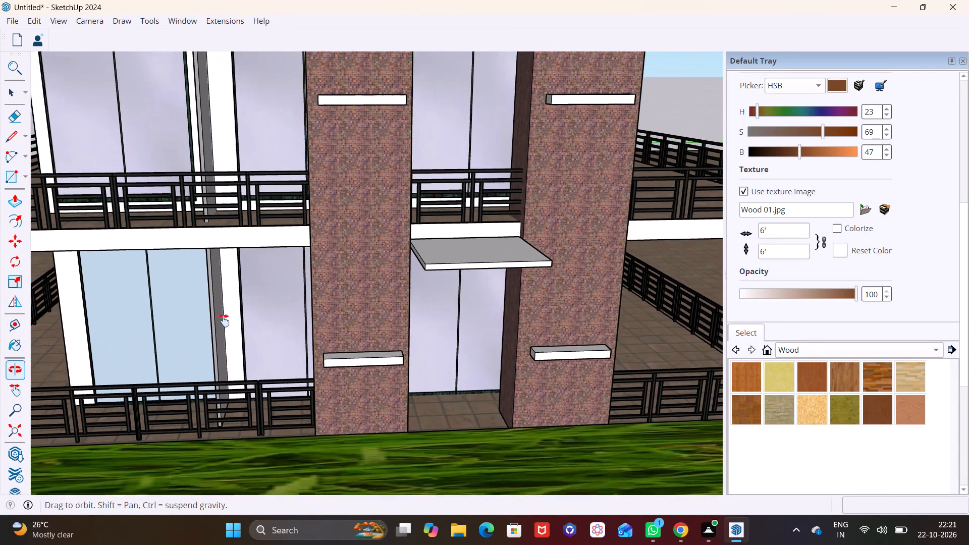
shift+middle_drag(224, 320, 226, 325)
click(224, 313)
middle_drag(224, 313, 196, 309)
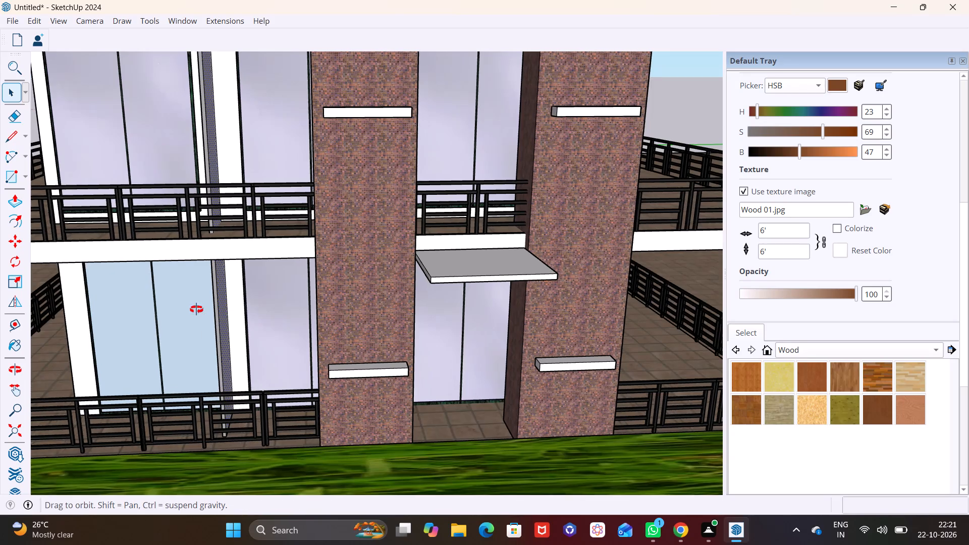
middle_drag(196, 309, 144, 308)
click(12, 200)
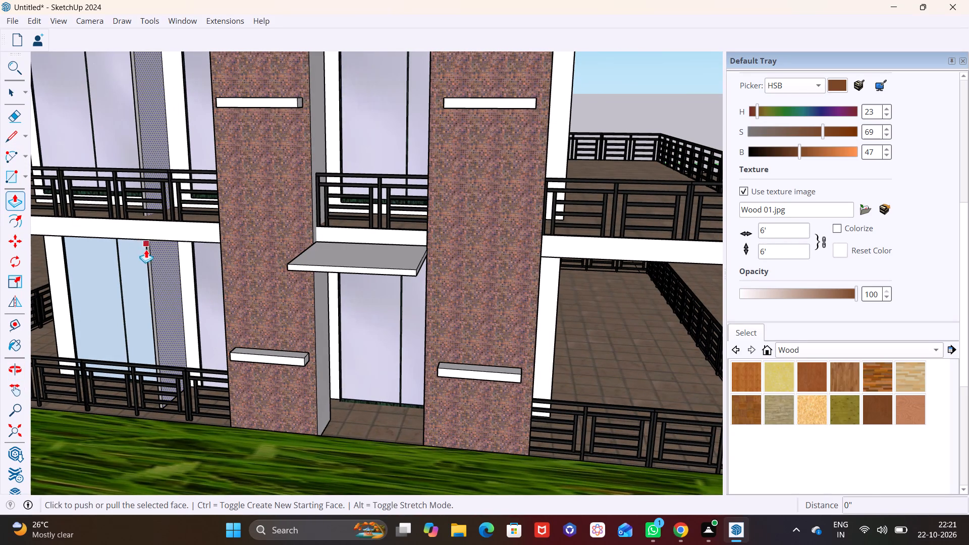
click(165, 274)
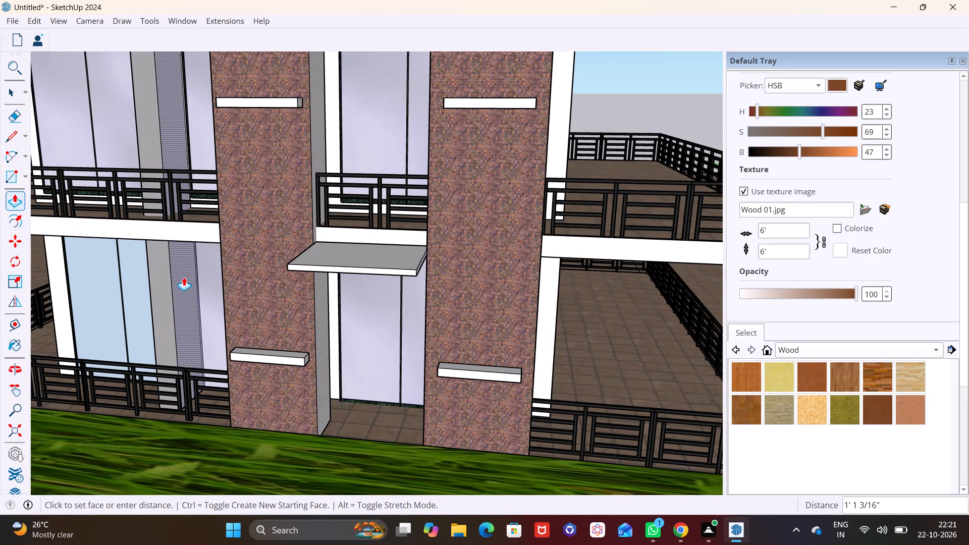
click(184, 277)
key(space)
click(131, 302)
Push/Pull the underside of the top frame beam and upper canopy downward by about 1' 7 3/8".
scroll(140, 293, down, 3)
middle_drag(150, 299, 317, 331)
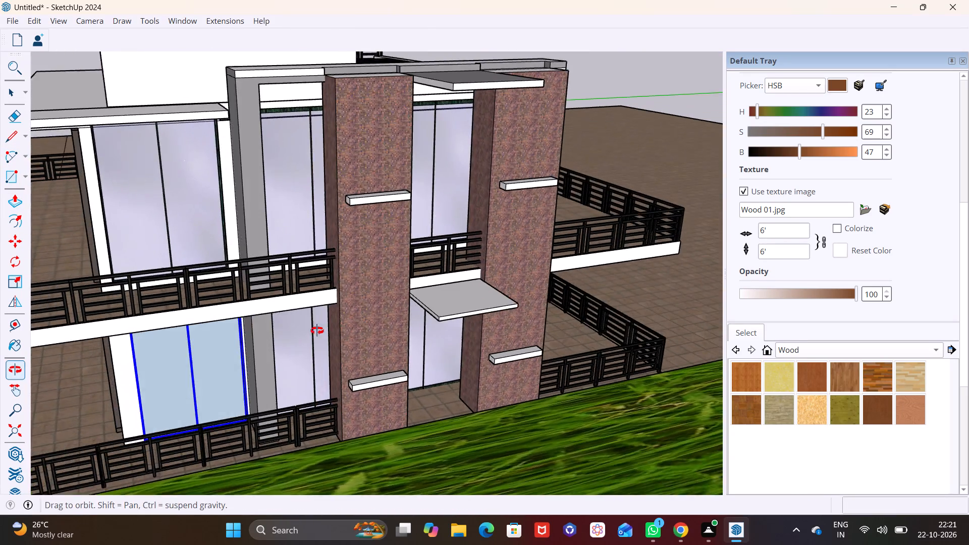
middle_drag(317, 331, 318, 330)
scroll(278, 283, down, 4)
middle_drag(261, 247, 310, 256)
scroll(316, 187, up, 3)
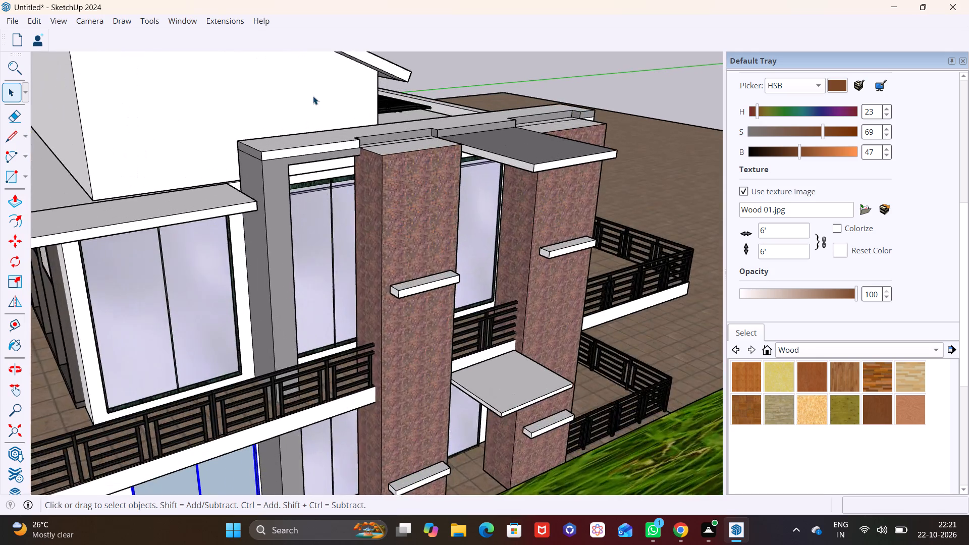
scroll(313, 96, up, 5)
middle_drag(332, 147, 287, 51)
scroll(295, 111, up, 2)
middle_drag(296, 118, 265, 83)
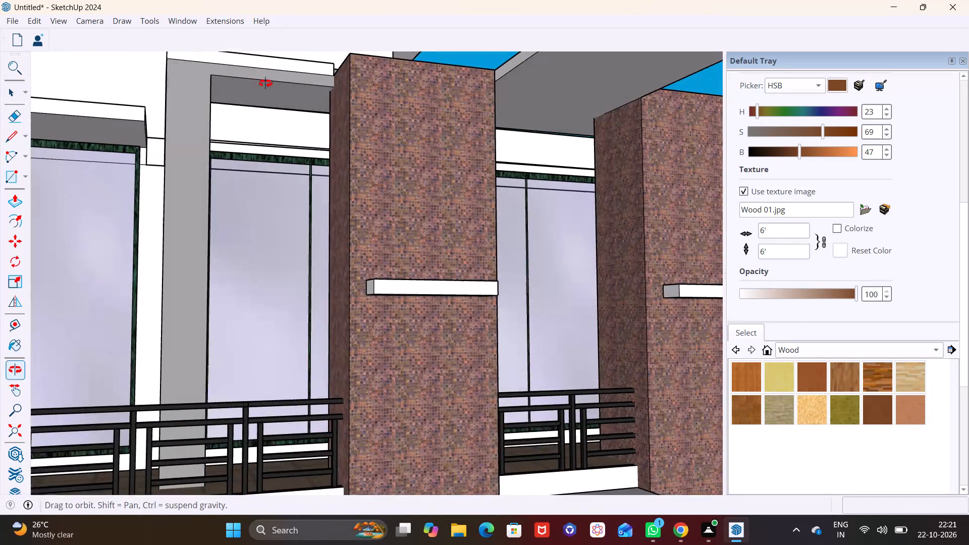
middle_drag(265, 83, 264, 81)
click(242, 93)
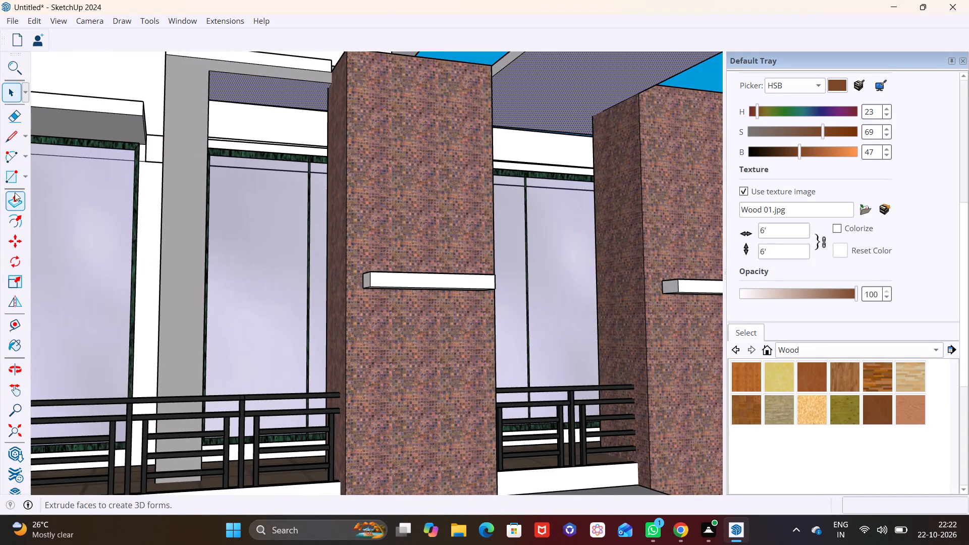
drag(16, 201, 22, 197)
click(255, 84)
click(250, 132)
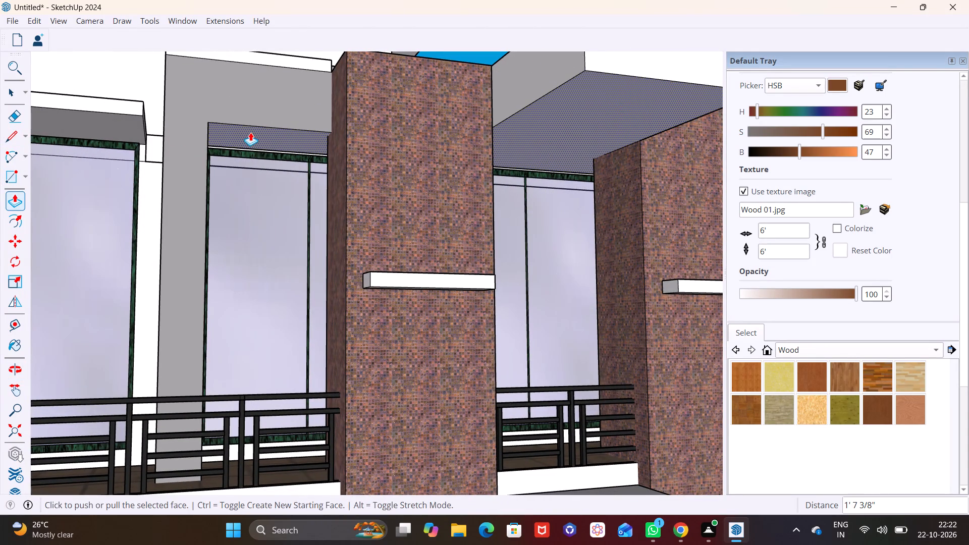
key(space)
click(384, 174)
Draw a rectangle about 8' 10 9/16" by 5' 4" on the underside of the upper canopy's projecting part between the brick pillars.
middle_drag(407, 193, 430, 332)
scroll(437, 272, down, 2)
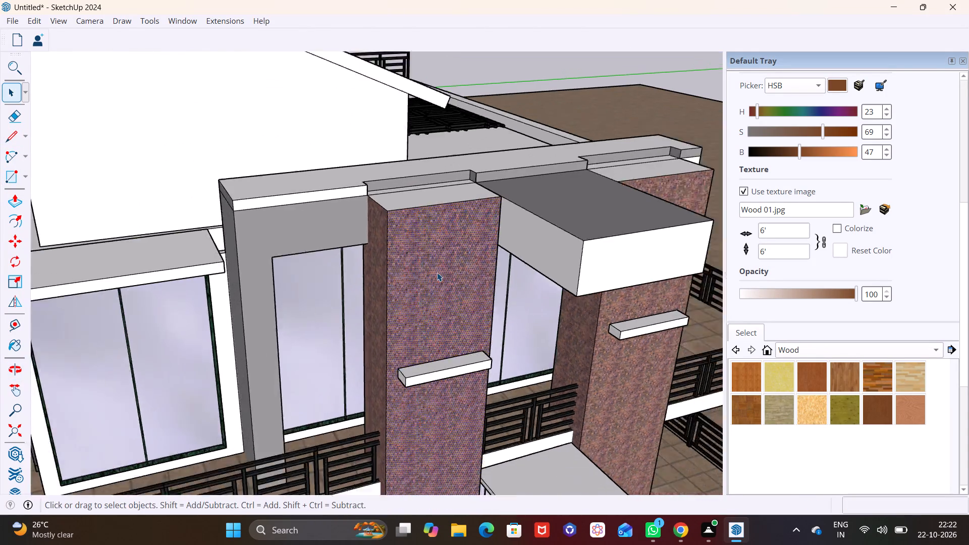
scroll(437, 272, down, 9)
middle_drag(503, 288, 473, 142)
scroll(472, 144, up, 1)
middle_drag(472, 144, 457, 117)
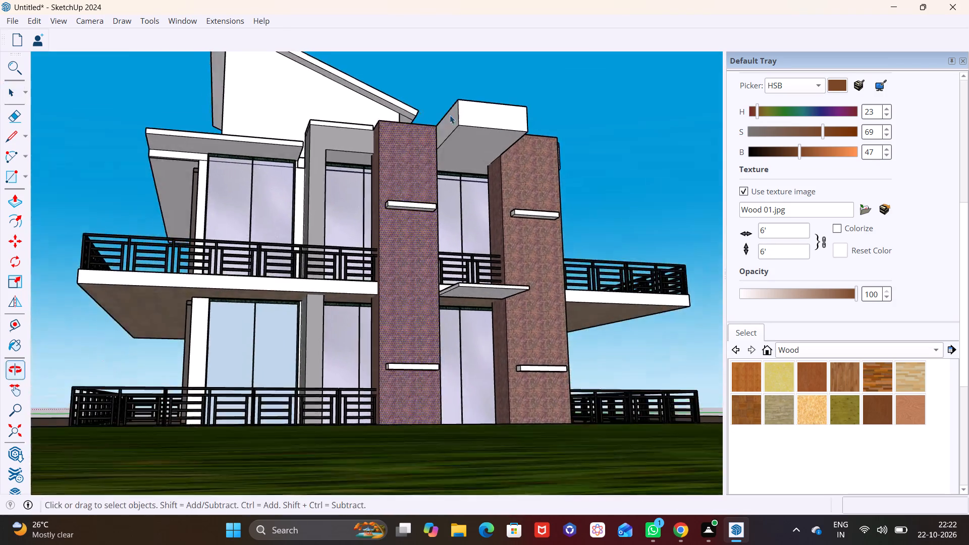
scroll(450, 122, up, 6)
middle_drag(462, 149, 374, 105)
scroll(373, 105, up, 2)
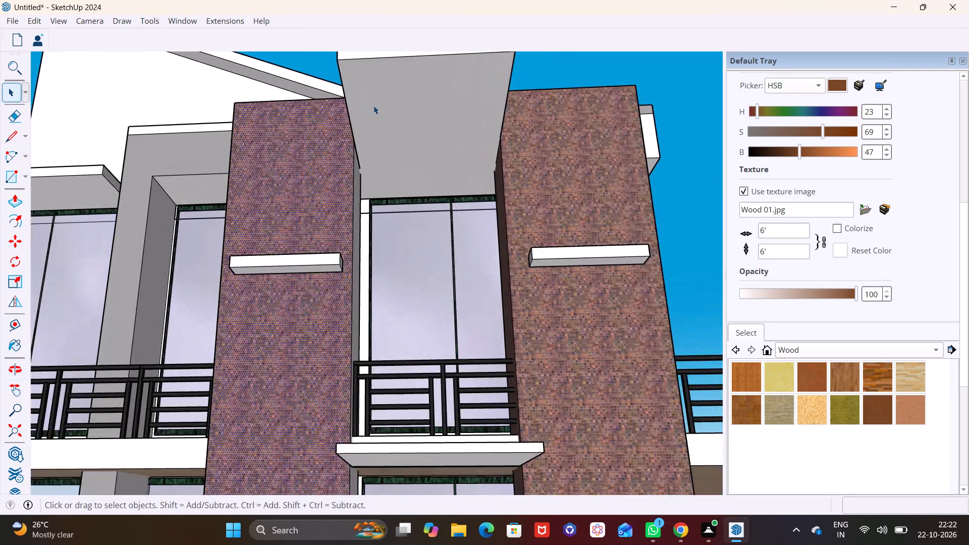
shift+middle_drag(373, 105, 359, 213)
middle_drag(358, 217, 371, 118)
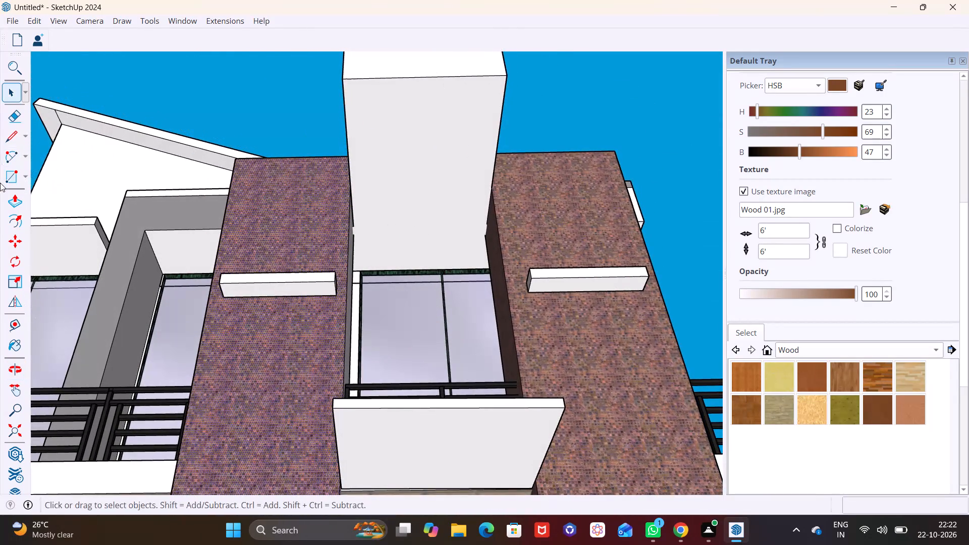
click(27, 181)
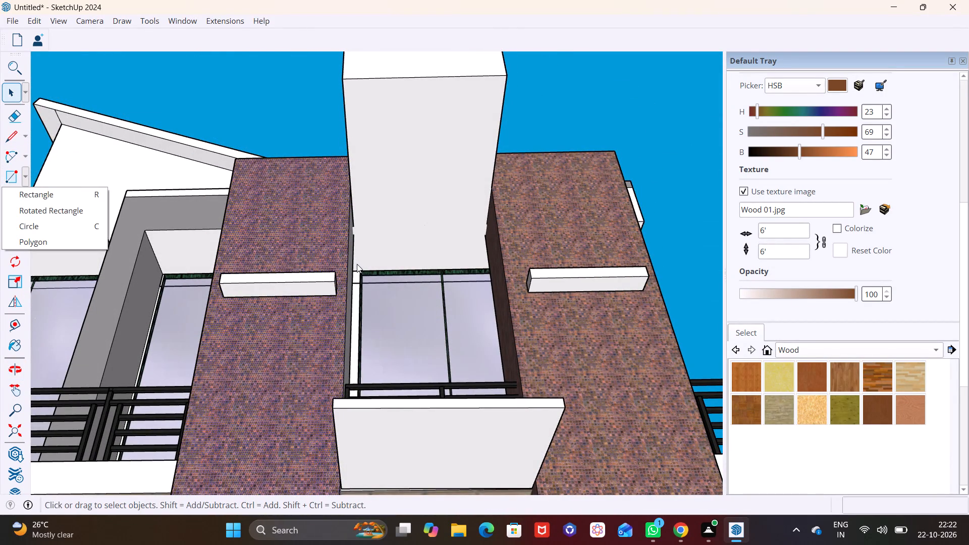
click(28, 195)
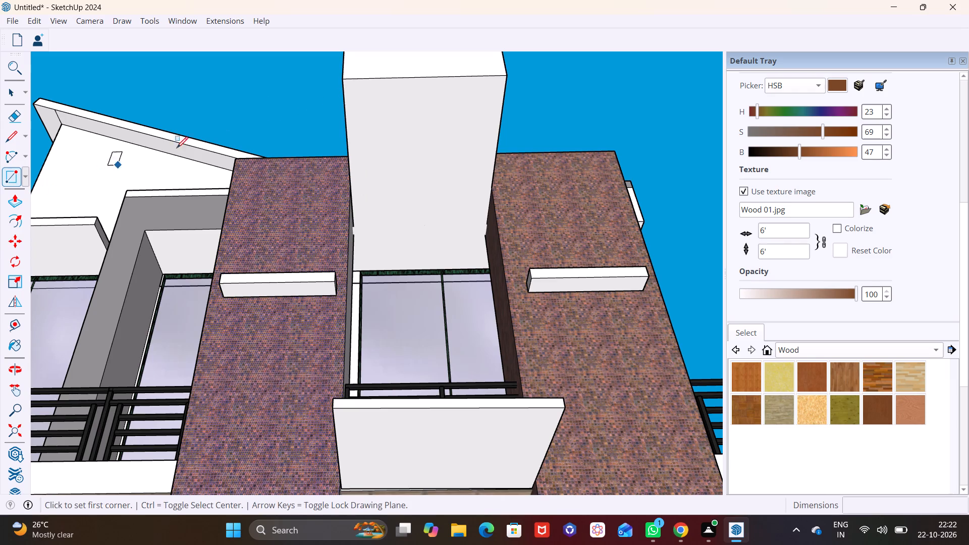
click(345, 80)
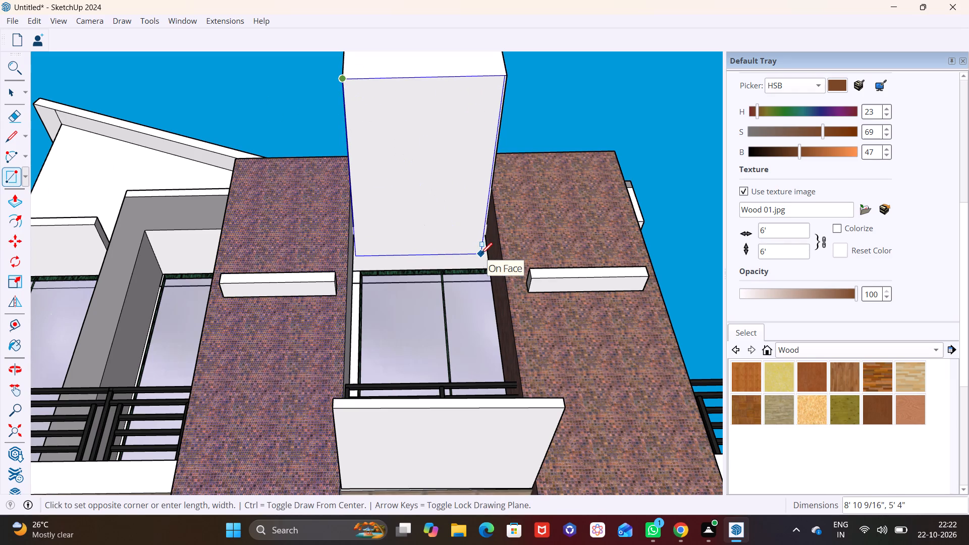
click(481, 254)
key(space)
Push/Pull the rectangle on the canopy's underside upward by about 1' 6 7/8" to thin the projecting slab.
click(405, 172)
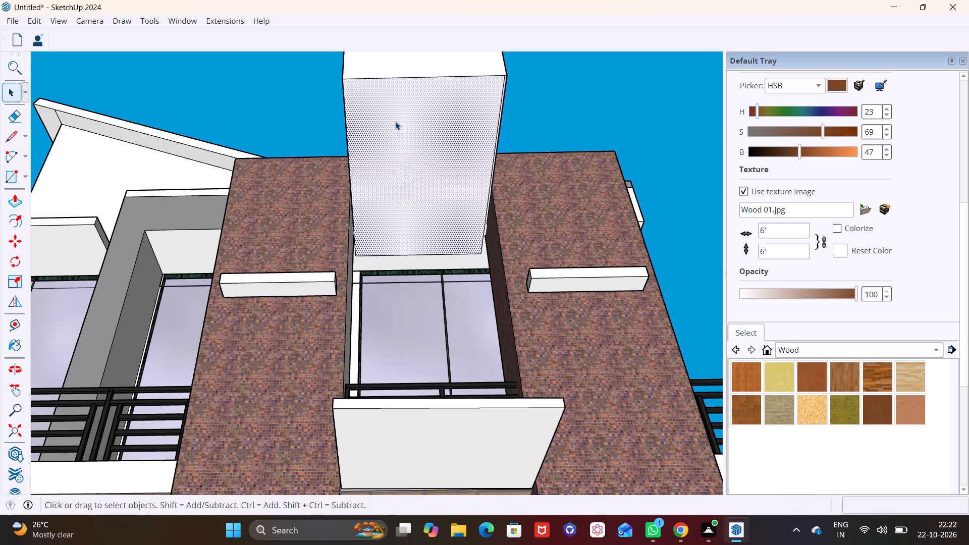
middle_drag(395, 121, 374, 279)
click(18, 196)
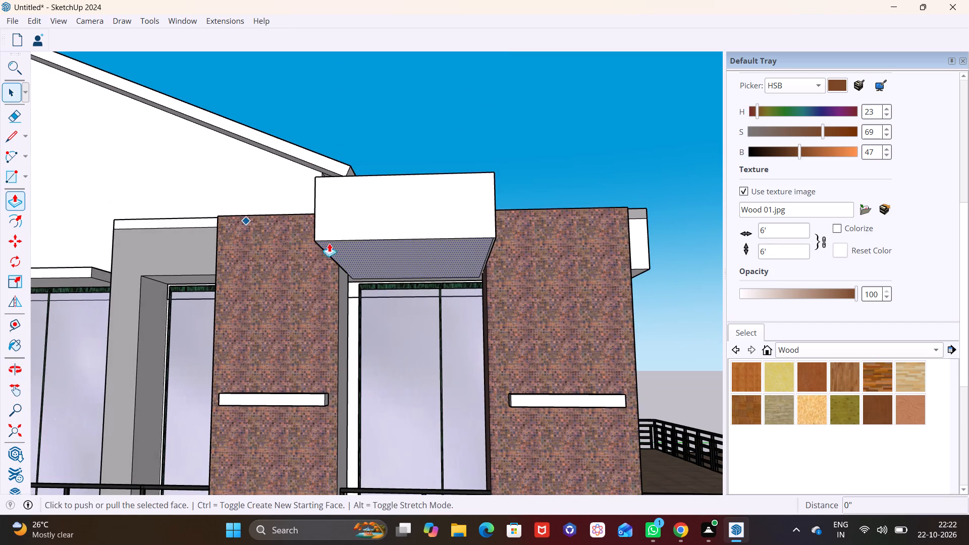
click(364, 259)
click(367, 215)
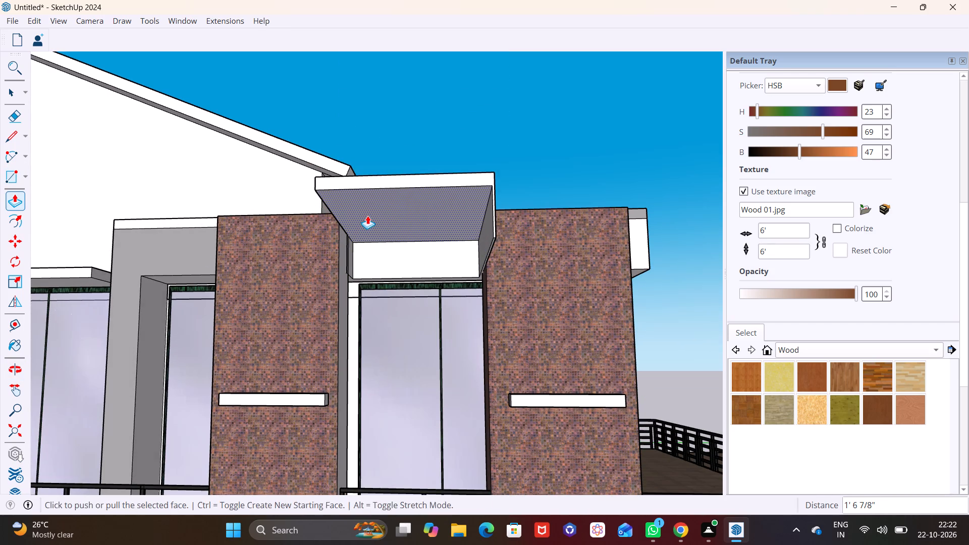
Delete the inner and outer side faces left hanging below the canopy slab next to the right-hand brick pillar.
middle_drag(374, 216, 414, 335)
scroll(424, 315, down, 8)
middle_drag(464, 342, 501, 246)
scroll(510, 241, up, 11)
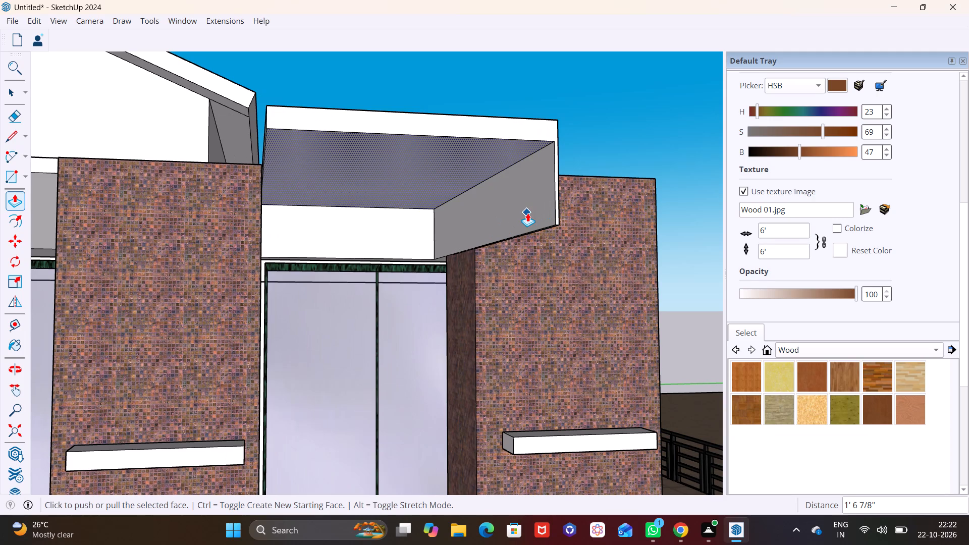
key(space)
click(527, 214)
key(Delete)
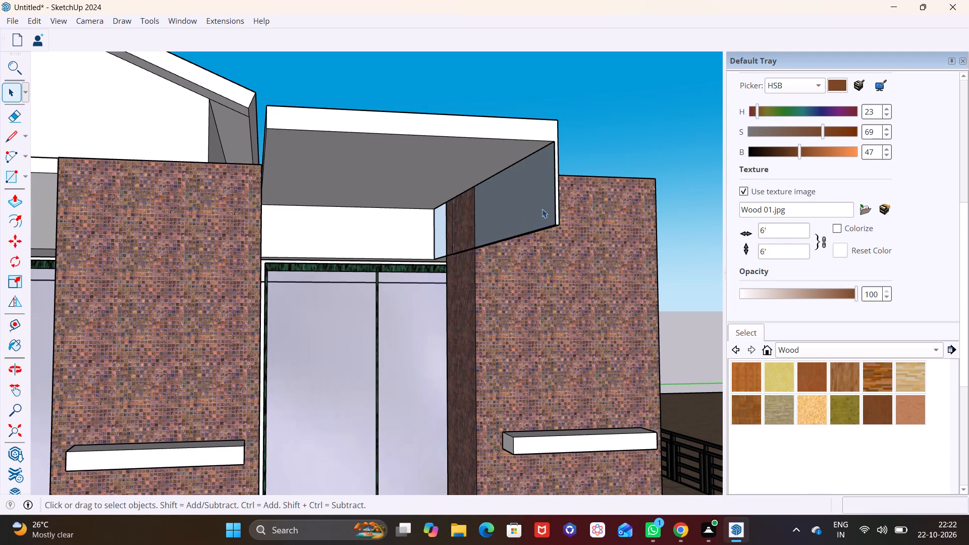
click(550, 195)
key(Delete)
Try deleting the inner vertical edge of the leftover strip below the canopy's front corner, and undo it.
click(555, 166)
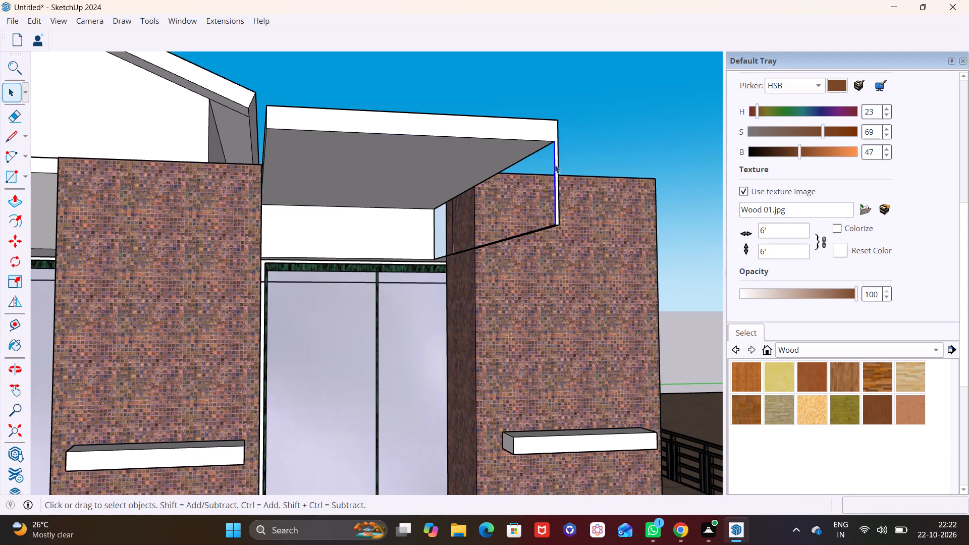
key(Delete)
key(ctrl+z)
Draw a short line about 7/8" across the top of the leftover vertical strip at the canopy slab's front lower corner.
middle_drag(553, 132, 521, 140)
drag(6, 138, 11, 137)
scroll(523, 138, up, 2)
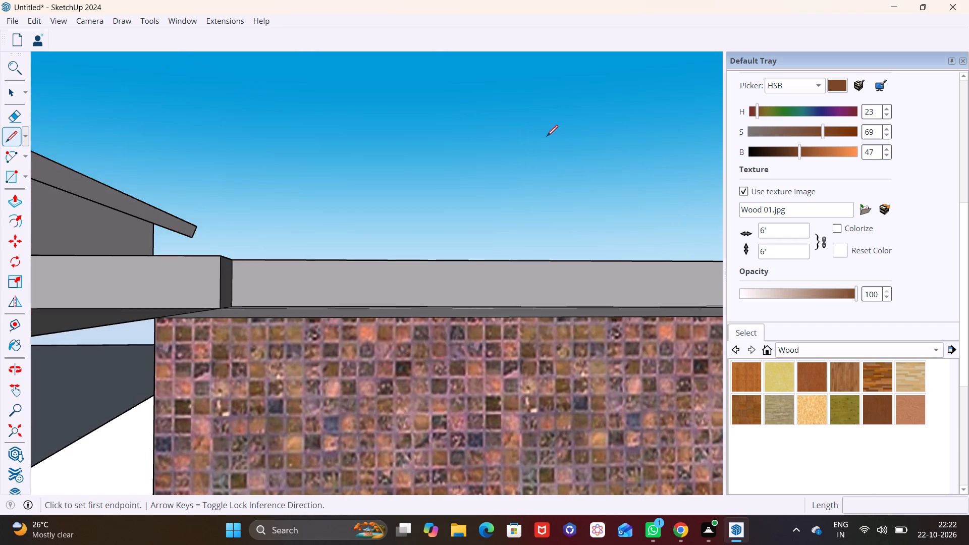
scroll(531, 140, up, 1)
scroll(519, 163, down, 3)
scroll(488, 192, up, 4)
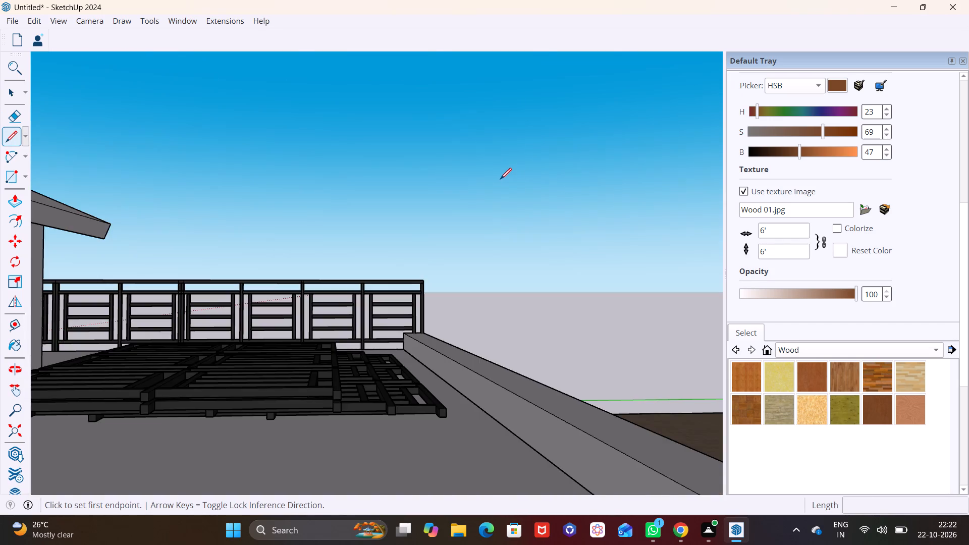
scroll(500, 179, down, 2)
middle_drag(490, 208, 397, 215)
scroll(380, 171, up, 5)
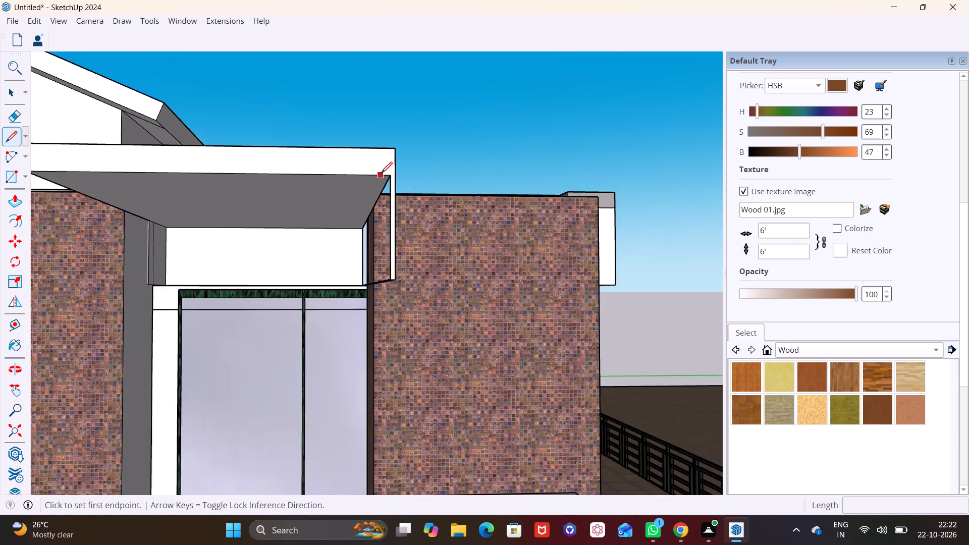
scroll(381, 173, up, 3)
click(395, 177)
click(404, 179)
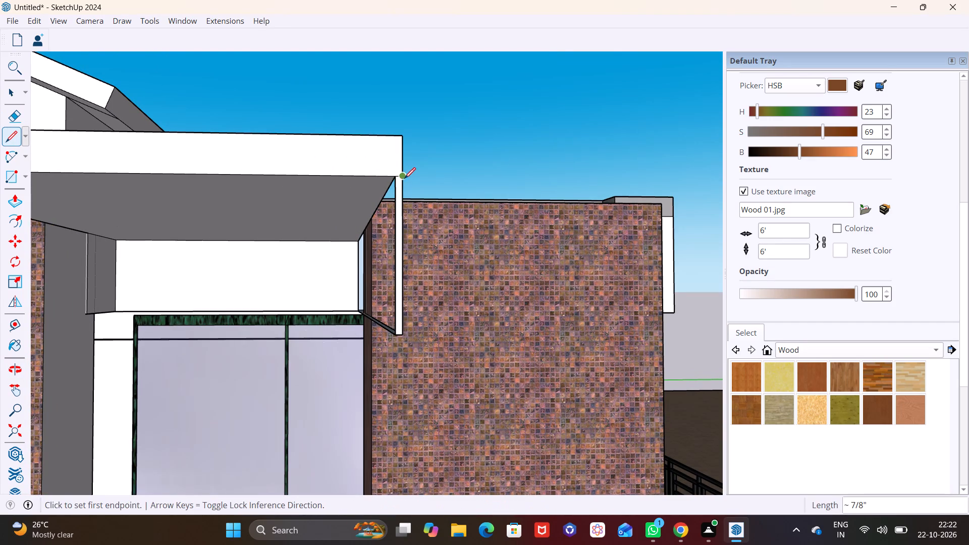
key(space)
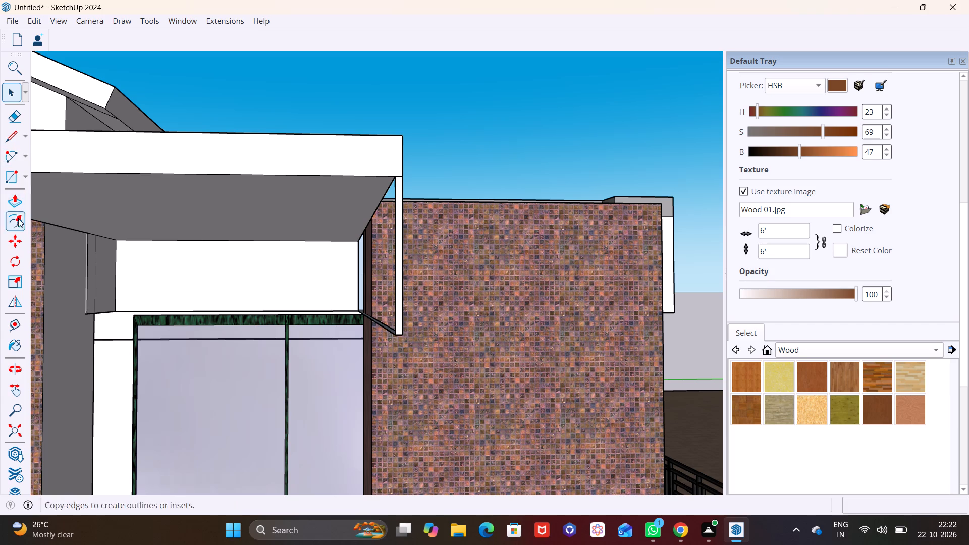
Erase the leftover vertical strip edges and the sloping bottom edges hanging below the canopy beside the right-hand brick pillar.
click(10, 114)
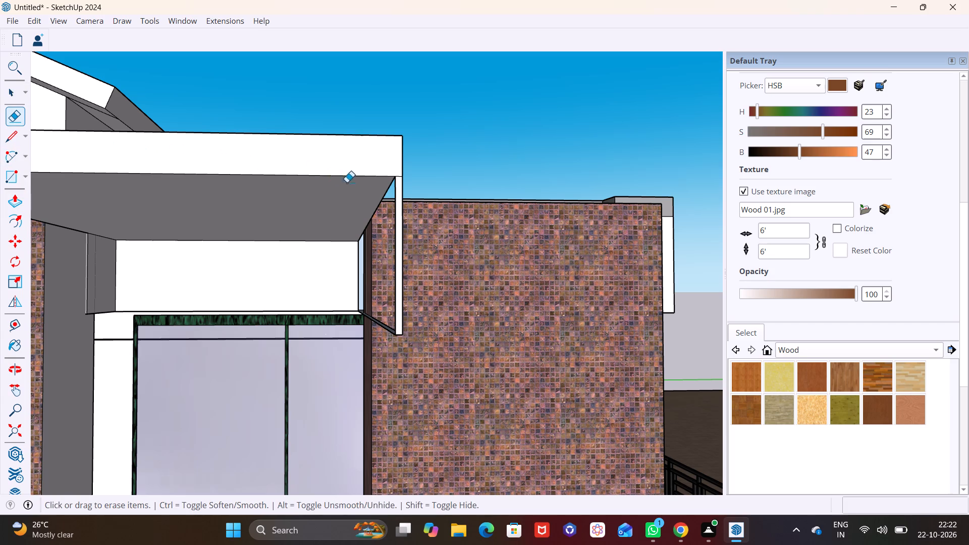
click(398, 187)
click(402, 186)
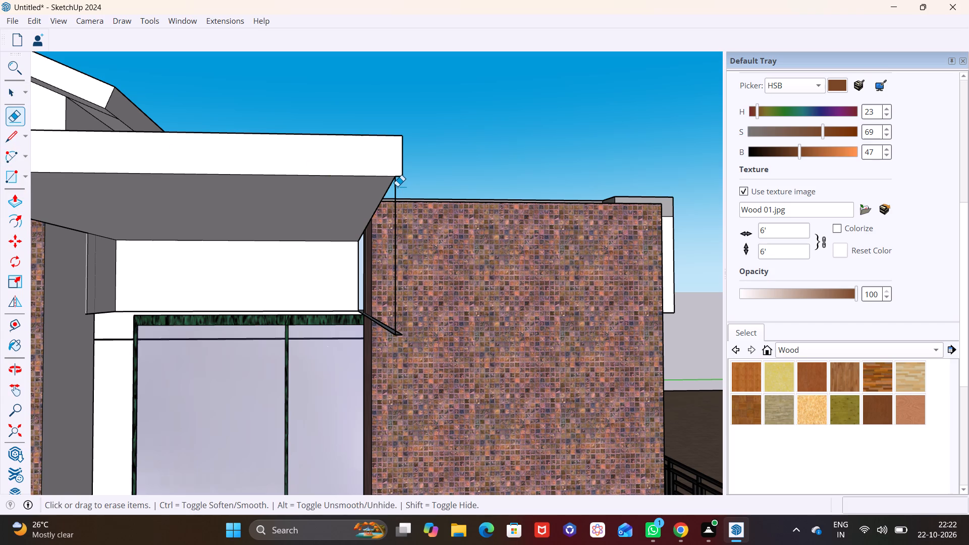
click(397, 186)
click(394, 188)
scroll(364, 306, up, 3)
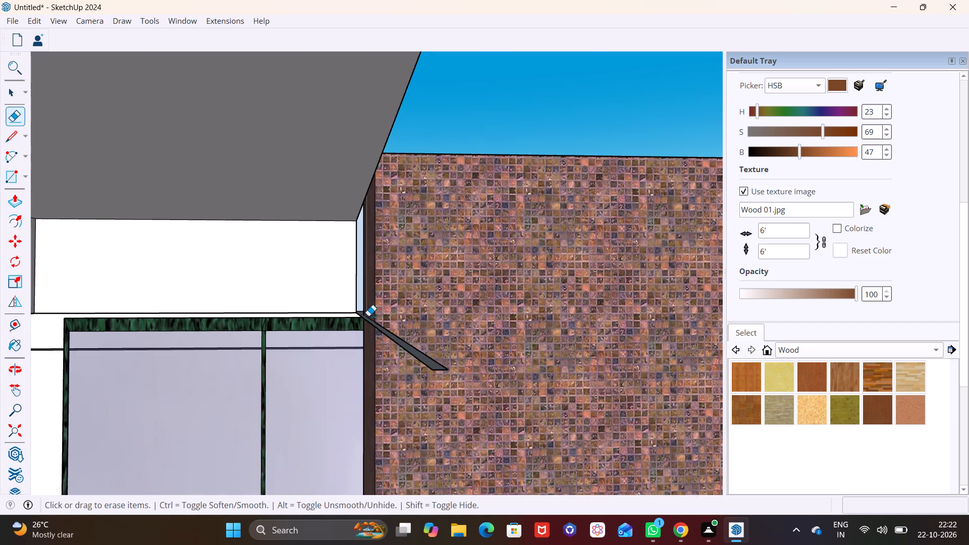
scroll(368, 316, up, 3)
click(411, 341)
click(414, 338)
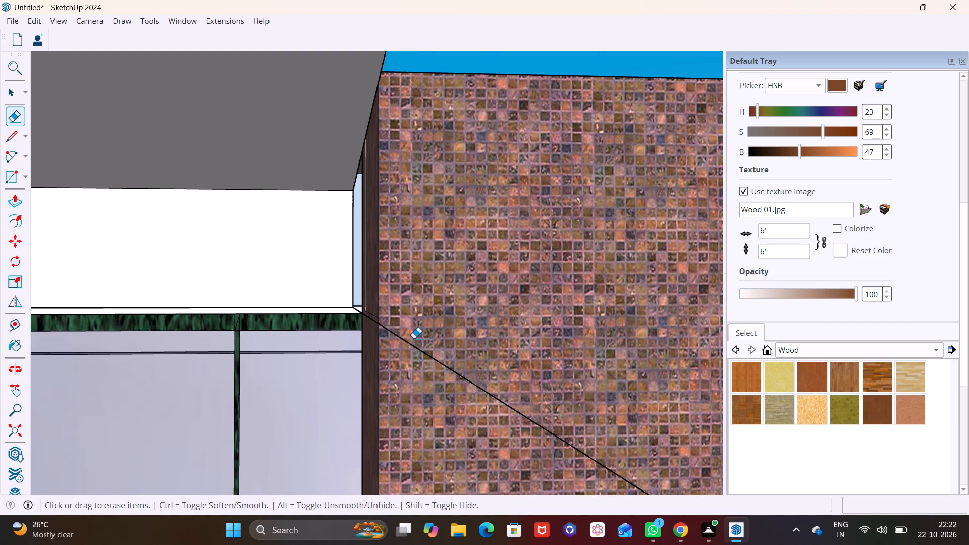
click(410, 342)
scroll(369, 316, down, 10)
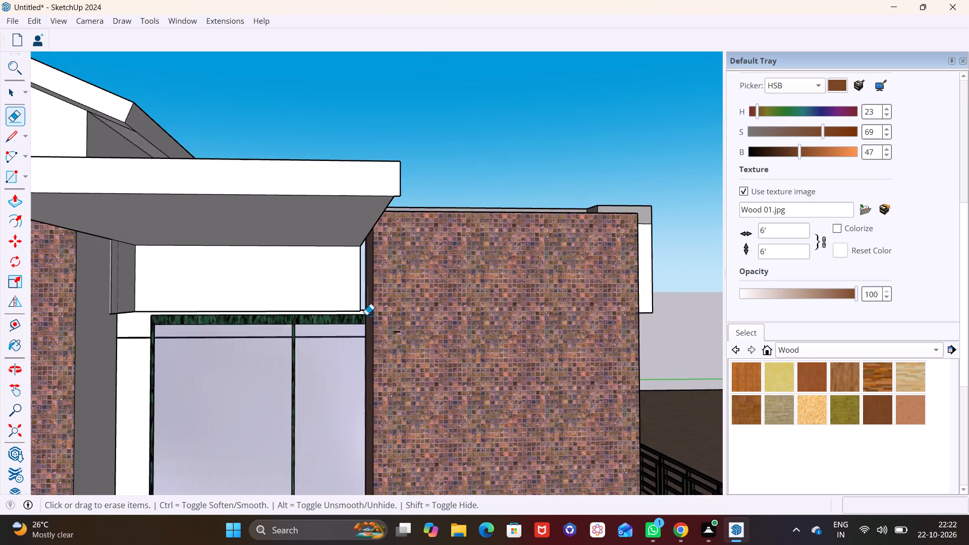
scroll(366, 315, down, 2)
middle_drag(314, 297, 360, 390)
scroll(338, 347, down, 4)
middle_drag(354, 359, 386, 305)
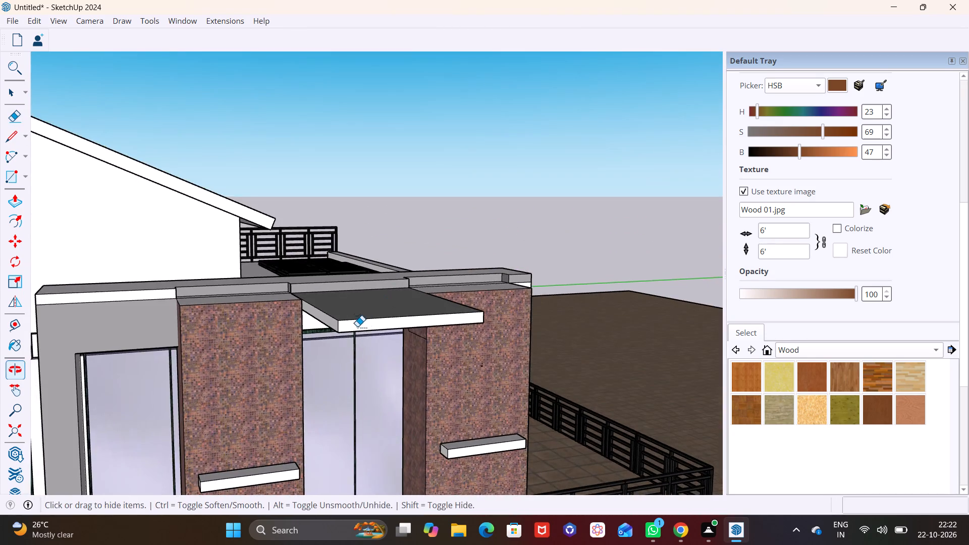
Erase the leftover bottom and vertical edges on the inner side of the left-hand brick pillar, beneath the upper canopy.
shift+scroll(357, 326, down, 11)
shift+middle_drag(361, 362, 368, 286)
scroll(368, 277, up, 4)
middle_drag(353, 242, 353, 237)
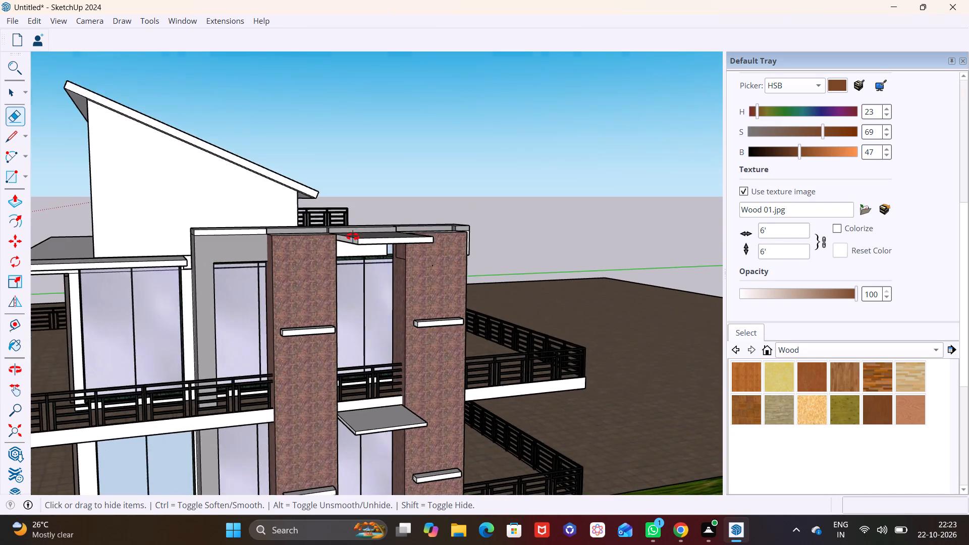
middle_drag(353, 237, 356, 170)
scroll(363, 193, up, 7)
middle_drag(405, 221, 200, 224)
scroll(132, 236, up, 8)
click(168, 247)
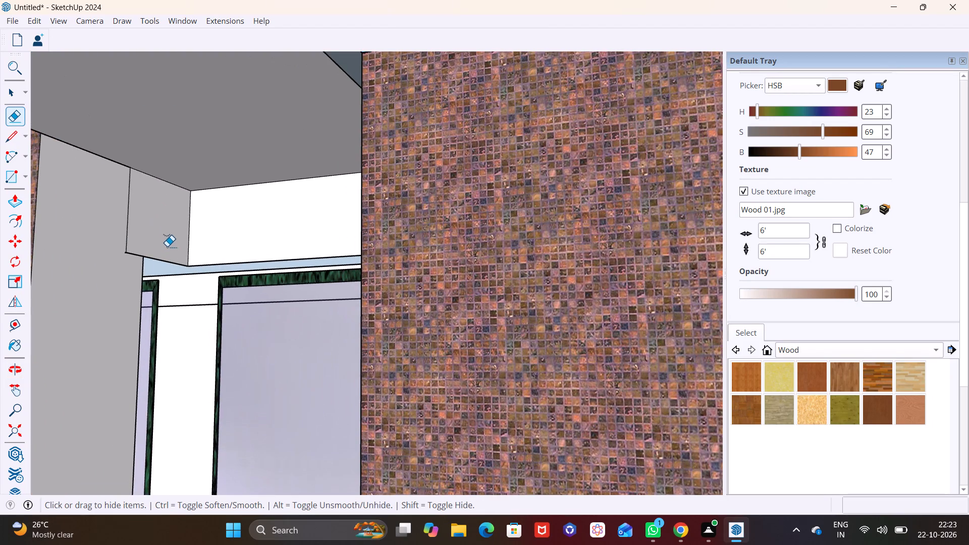
click(155, 258)
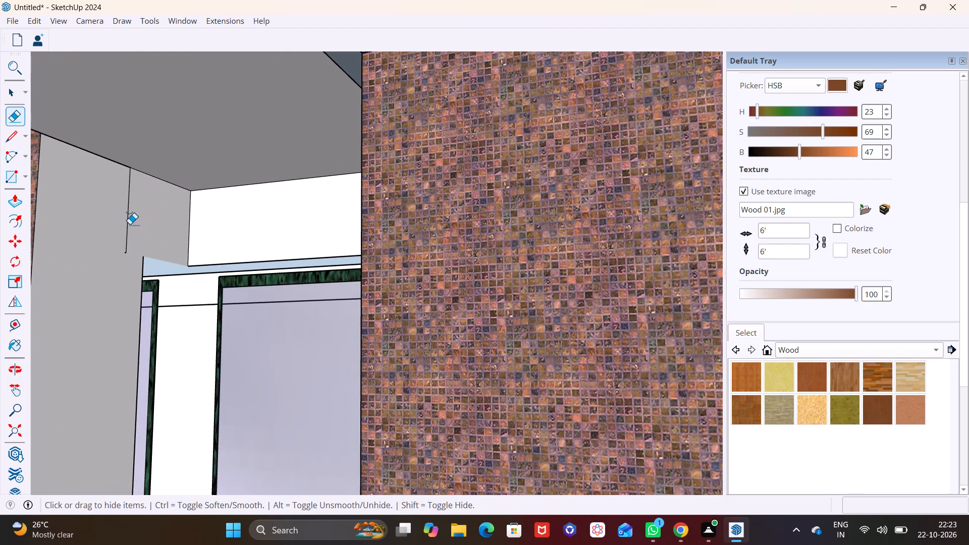
click(130, 224)
click(128, 223)
Erase the leftover horizontal and vertical edges on the inner side of the right-hand brick pillar, beneath the upper canopy.
scroll(130, 219, down, 6)
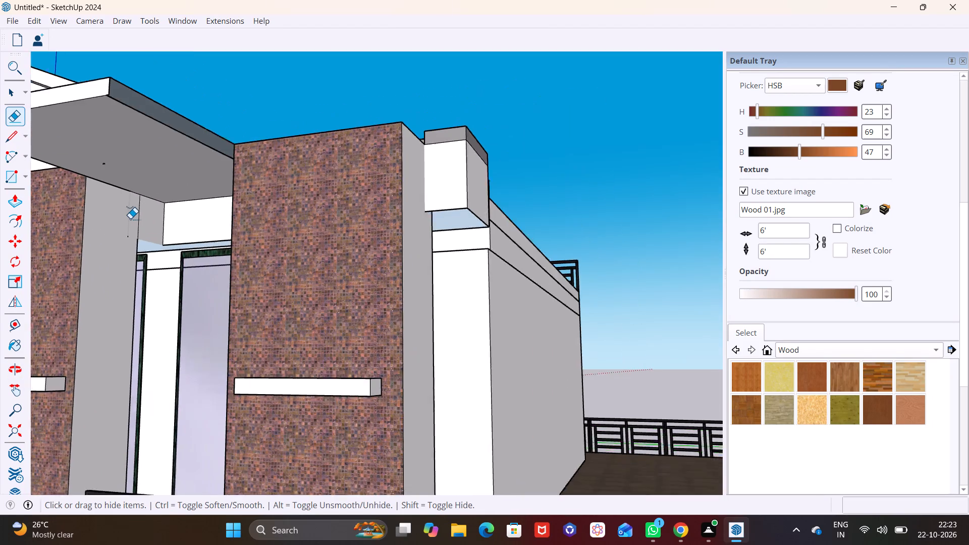
scroll(130, 219, down, 2)
middle_drag(145, 192, 142, 341)
middle_drag(142, 337, 208, 243)
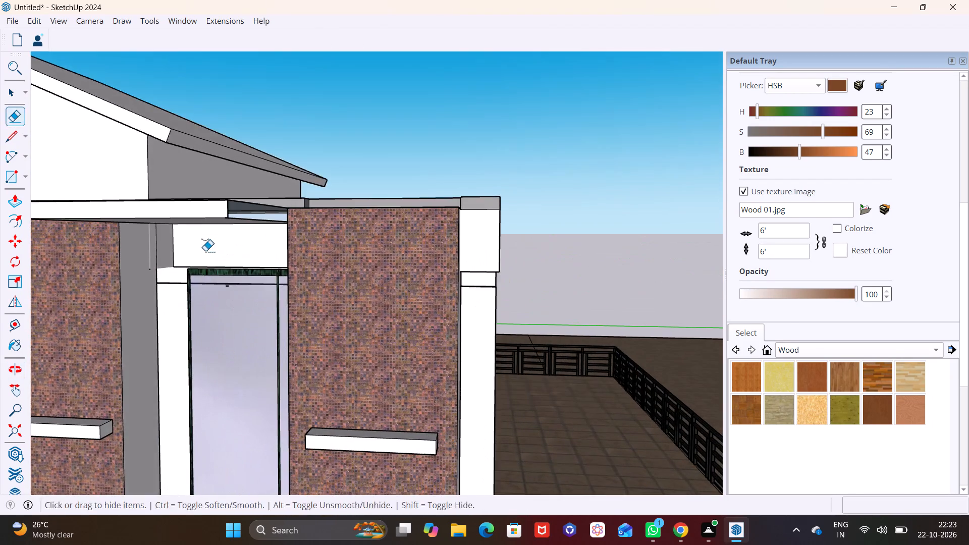
middle_drag(205, 251, 359, 199)
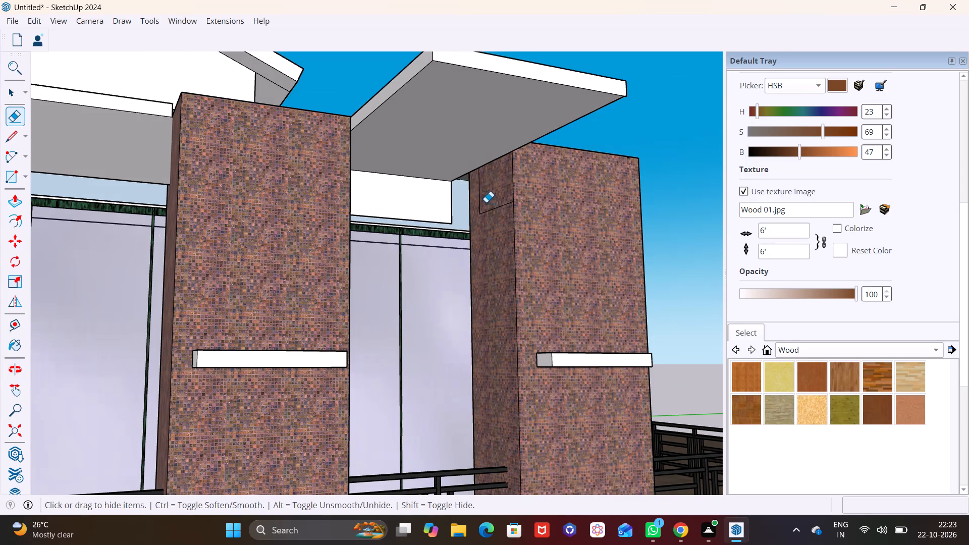
click(479, 202)
click(490, 211)
middle_drag(484, 204, 483, 232)
scroll(489, 230, up, 16)
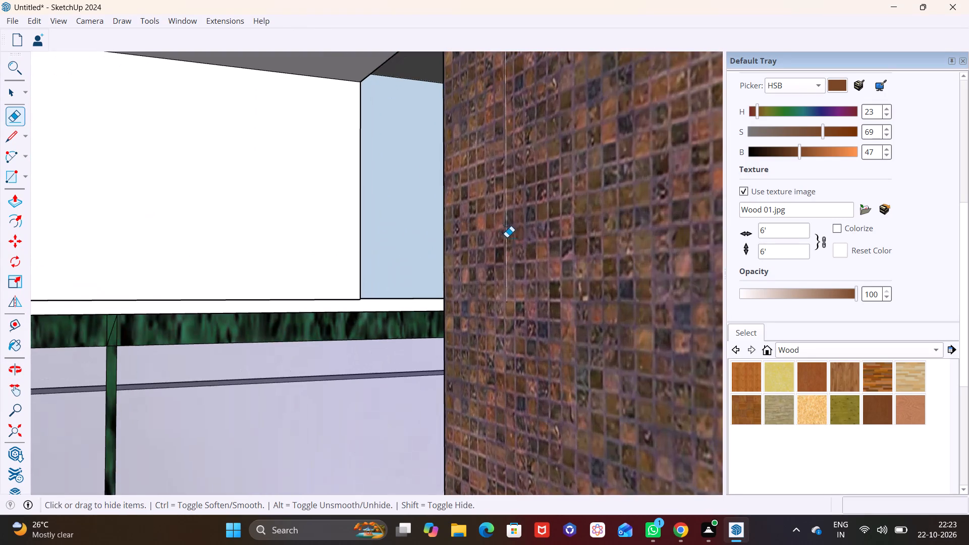
click(508, 241)
key(space)
Copy the end stack of black slatted panels on the roof terrace about 3' toward the white upper-room wall.
scroll(488, 242, down, 5)
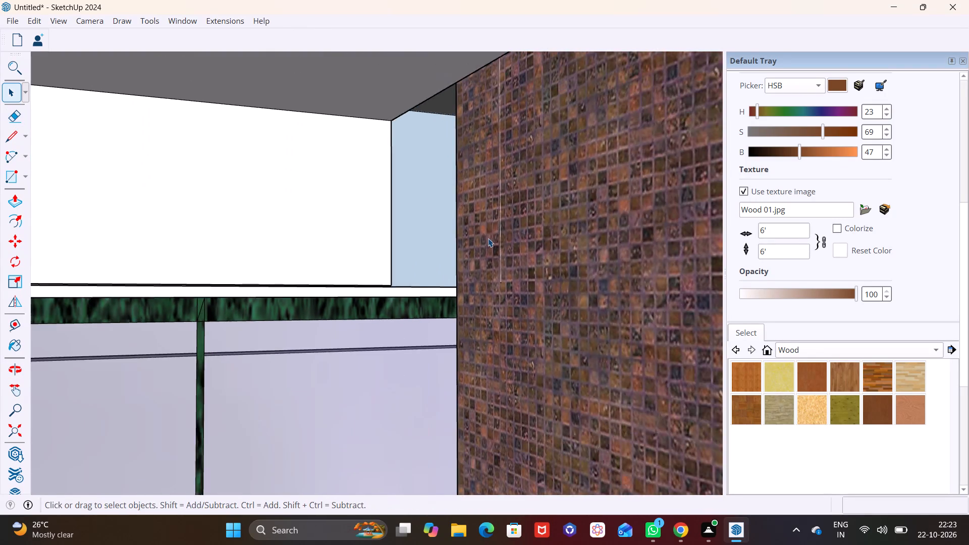
scroll(488, 238, down, 20)
scroll(488, 238, down, 2)
middle_drag(465, 243, 400, 351)
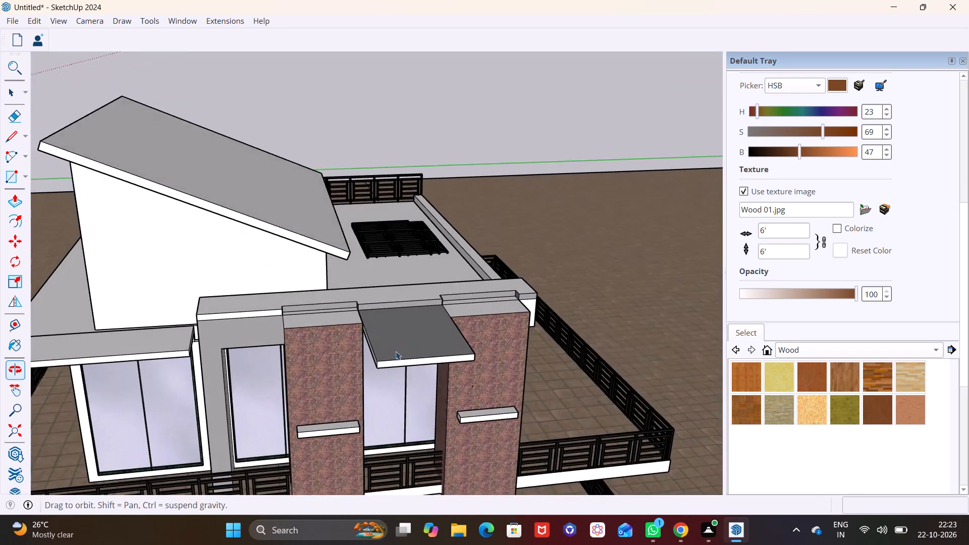
scroll(404, 346, down, 3)
middle_drag(520, 349, 184, 340)
scroll(247, 332, up, 1)
scroll(328, 332, up, 3)
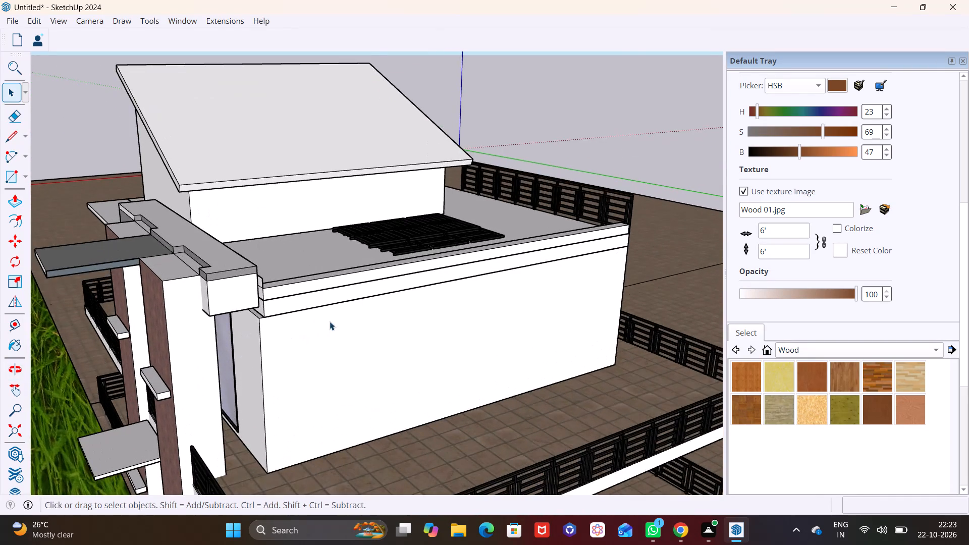
middle_drag(329, 318, 353, 417)
scroll(398, 304, up, 6)
middle_drag(403, 300, 278, 253)
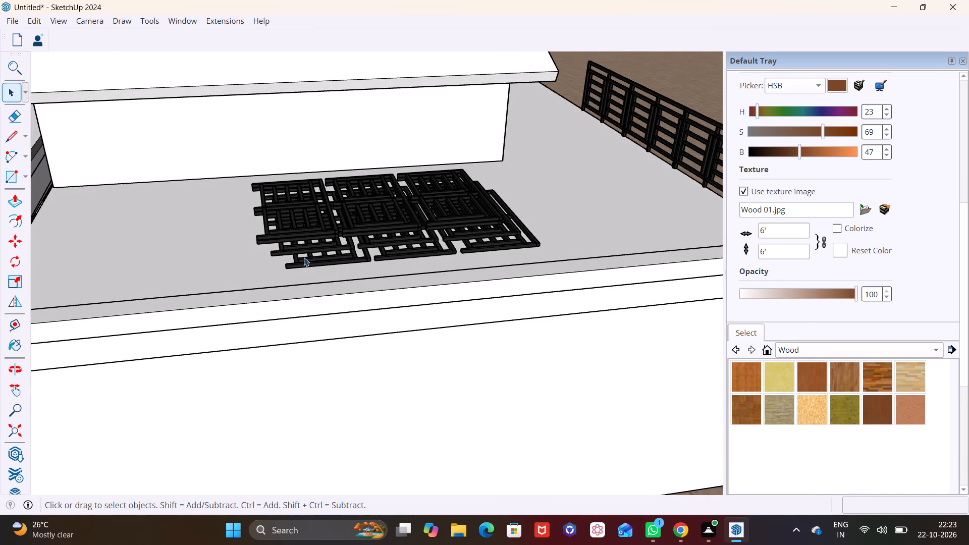
click(313, 249)
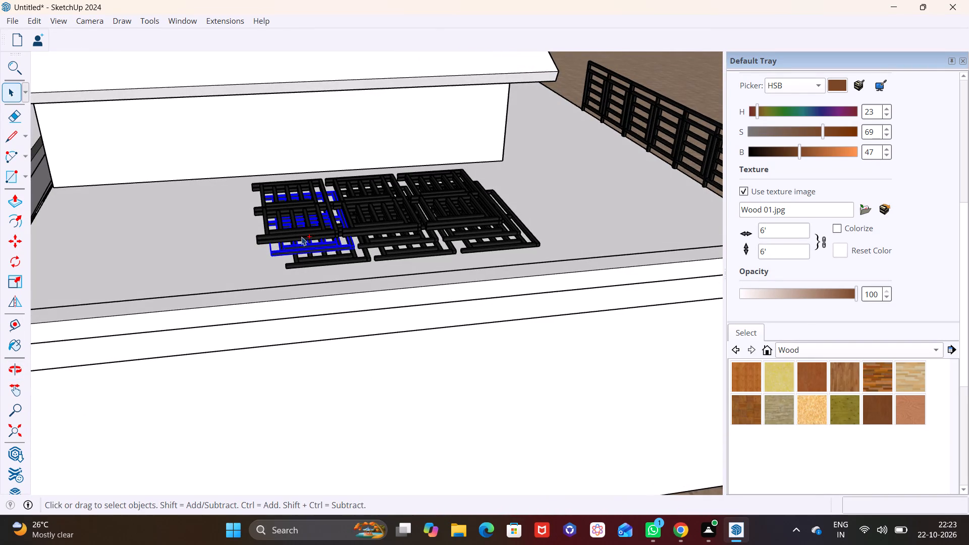
ctrl+click(300, 232)
ctrl+click(302, 239)
ctrl+click(309, 260)
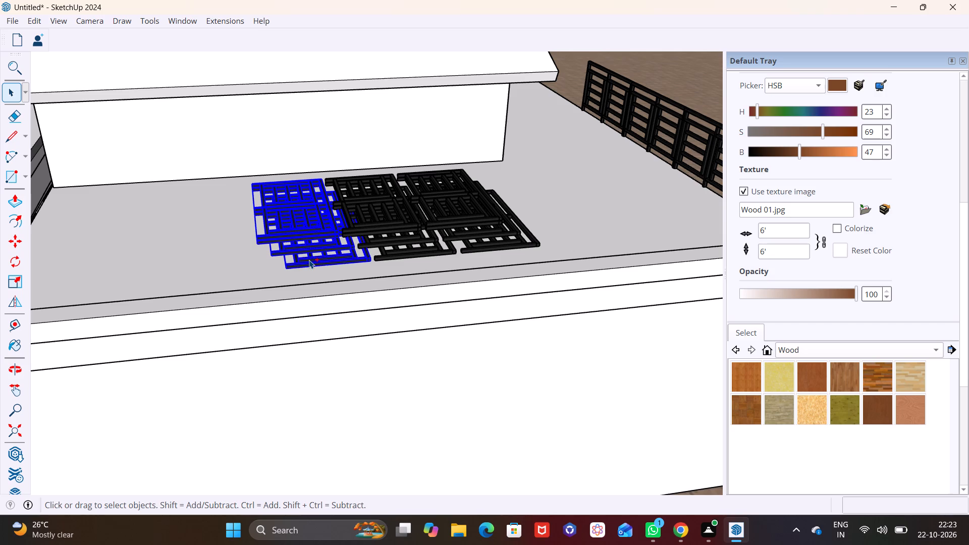
key(m)
click(284, 268)
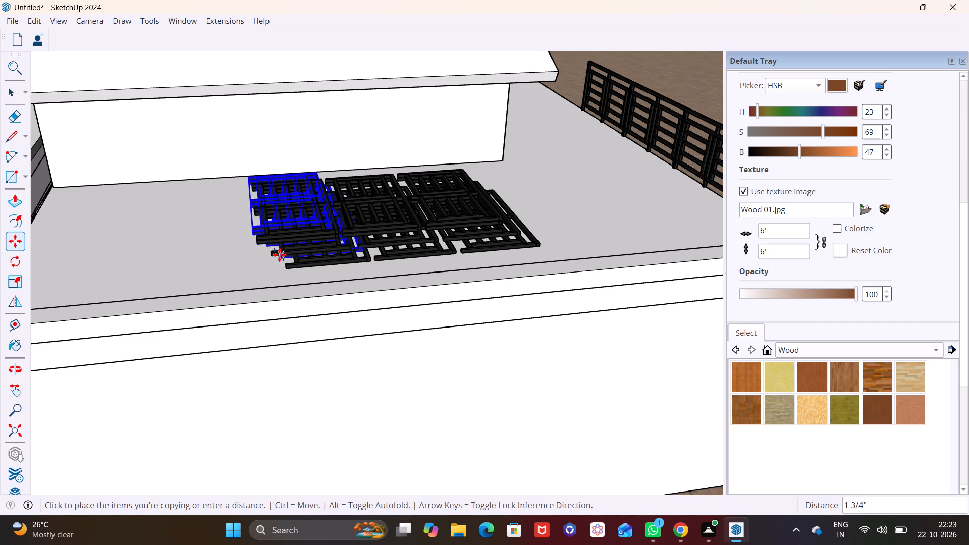
click(277, 220)
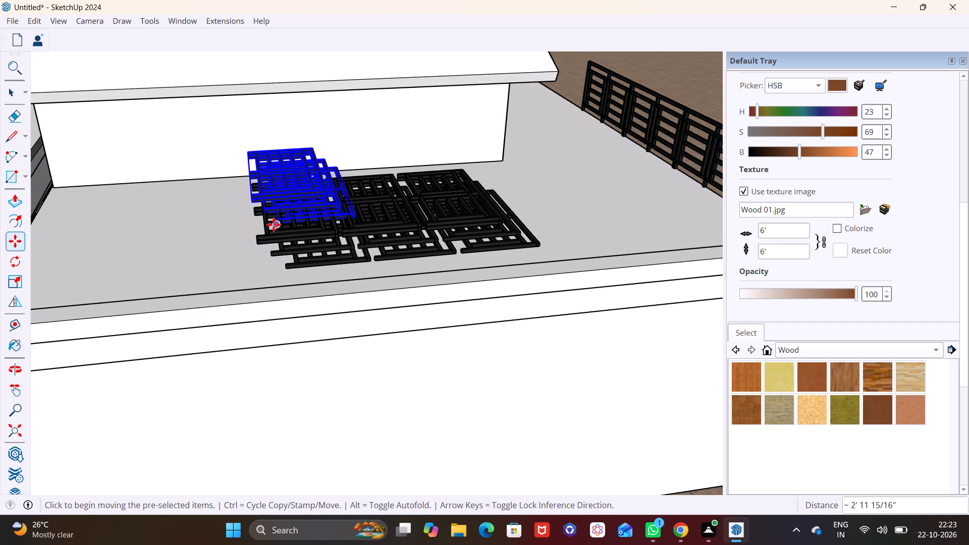
Copy the new slatted stack twice along the white wall, 3' and about 3' 4 9/16" apart, to form a back row.
click(281, 221)
click(358, 220)
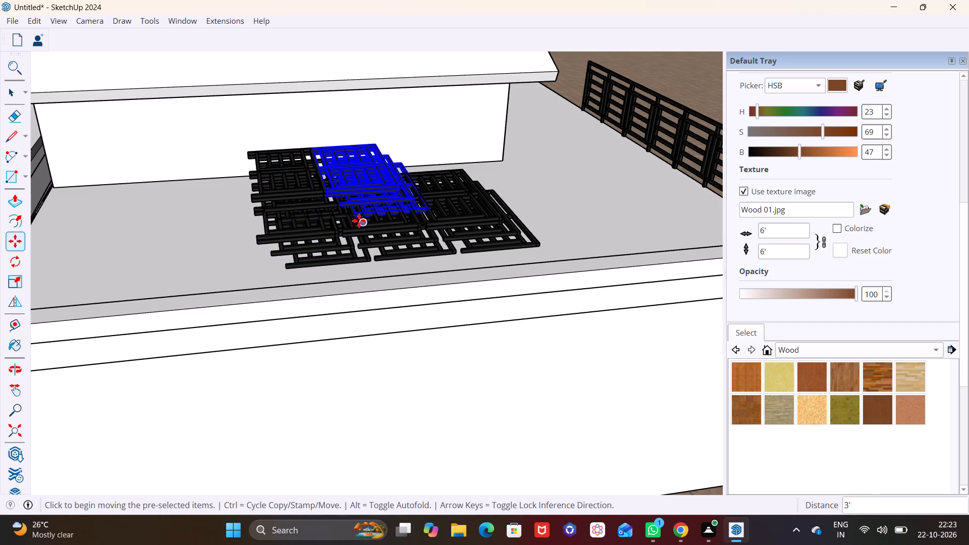
click(359, 217)
click(436, 207)
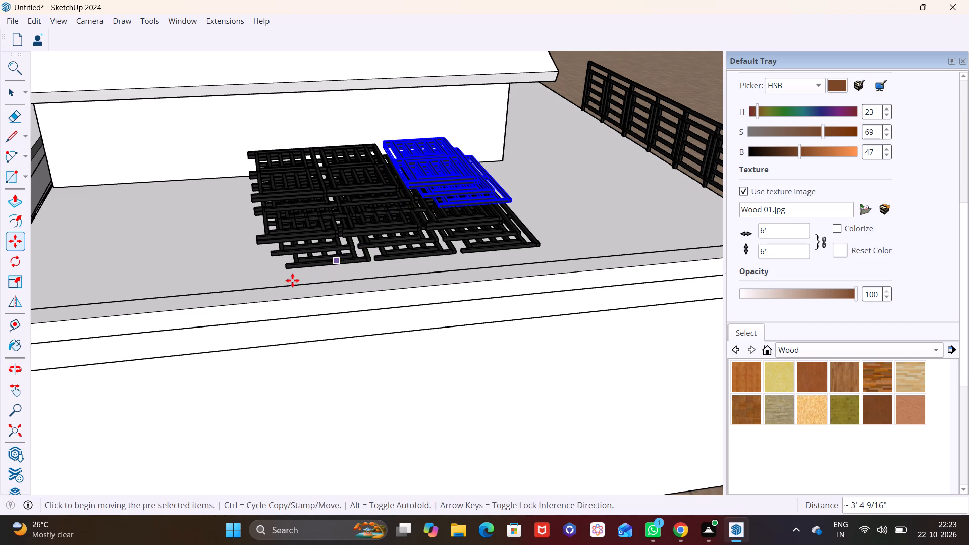
key(space)
click(267, 268)
Examine the house from above, checking the roof slabs and the front facade as a whole.
scroll(39, 254, down, 2)
middle_drag(51, 253, 608, 271)
scroll(547, 249, down, 5)
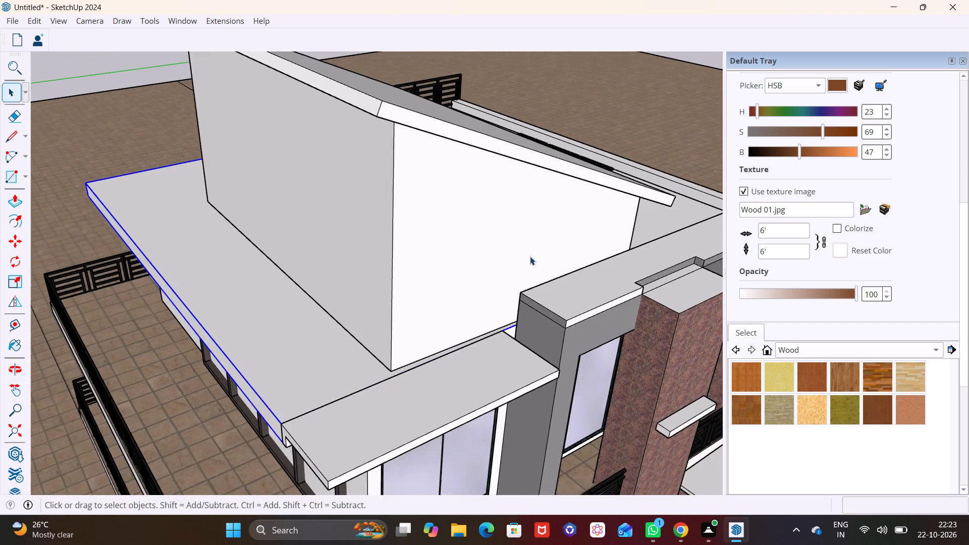
scroll(530, 256, down, 3)
middle_drag(486, 266, 341, 239)
scroll(333, 239, down, 3)
middle_drag(328, 248, 353, 289)
scroll(349, 264, down, 3)
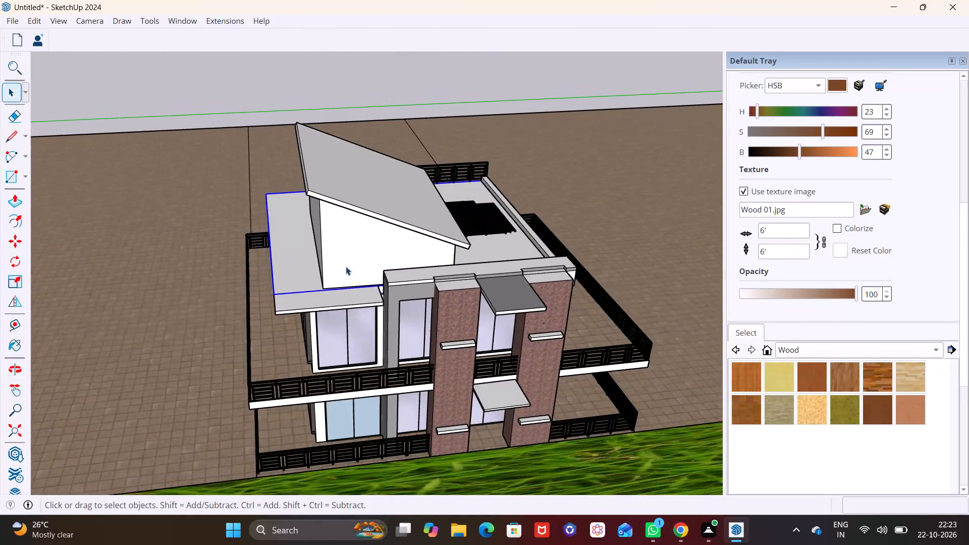
middle_drag(349, 263, 319, 194)
scroll(319, 231, down, 6)
middle_drag(334, 279, 365, 337)
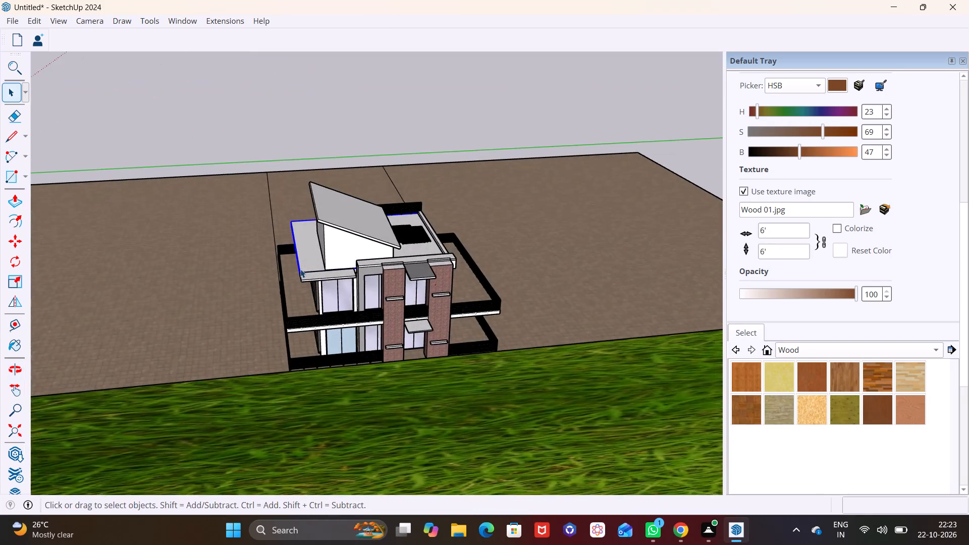
Extend the end face of the roof slab over the large front window 5 11/16" toward the facade's frame column.
scroll(300, 268, up, 12)
scroll(345, 305, up, 2)
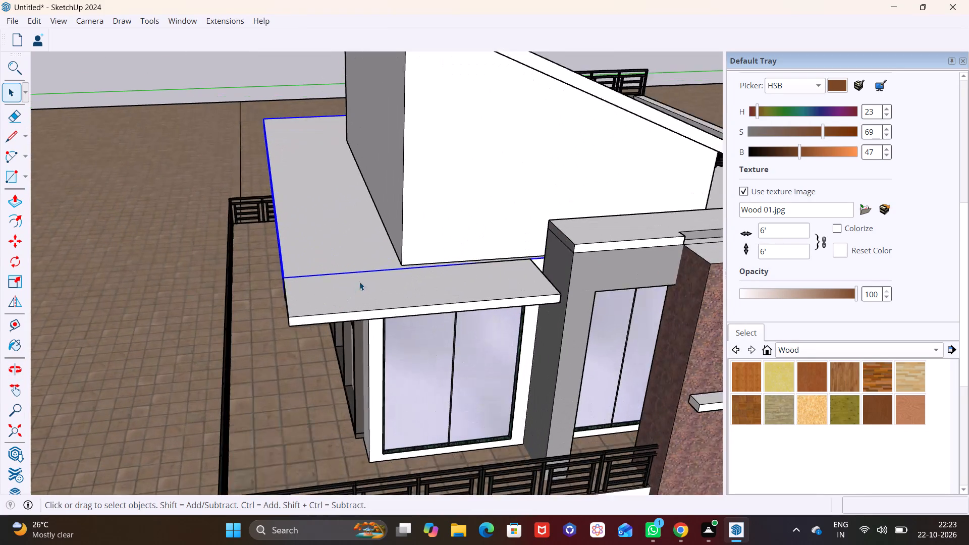
scroll(359, 282, up, 2)
middle_drag(364, 278, 317, 335)
middle_drag(380, 324, 249, 265)
scroll(469, 348, up, 2)
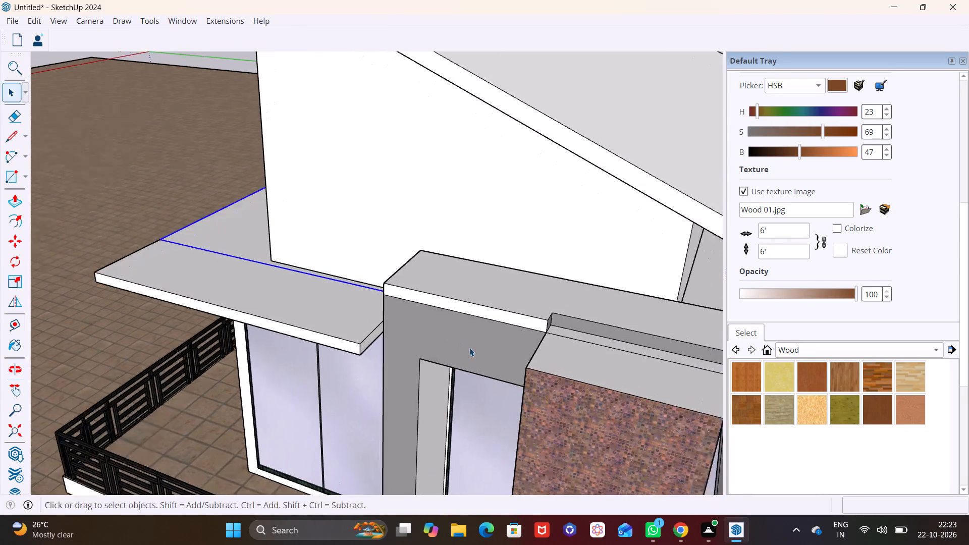
scroll(469, 348, up, 2)
middle_drag(340, 344, 422, 344)
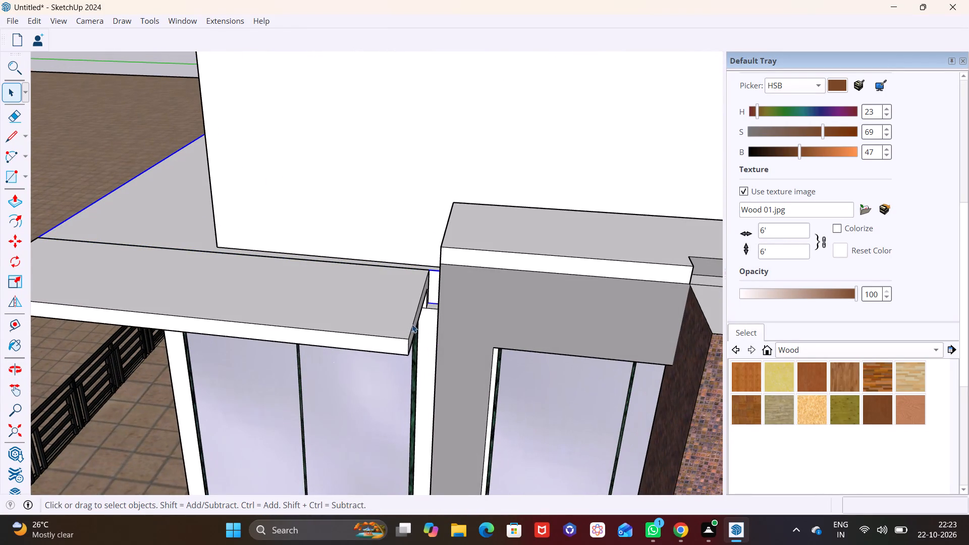
scroll(415, 321, up, 6)
click(412, 322)
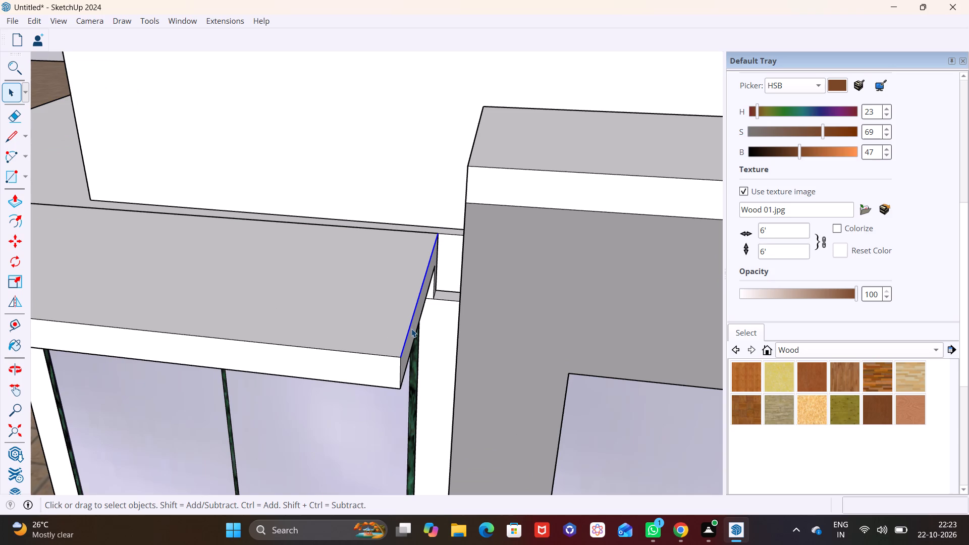
click(411, 329)
click(412, 330)
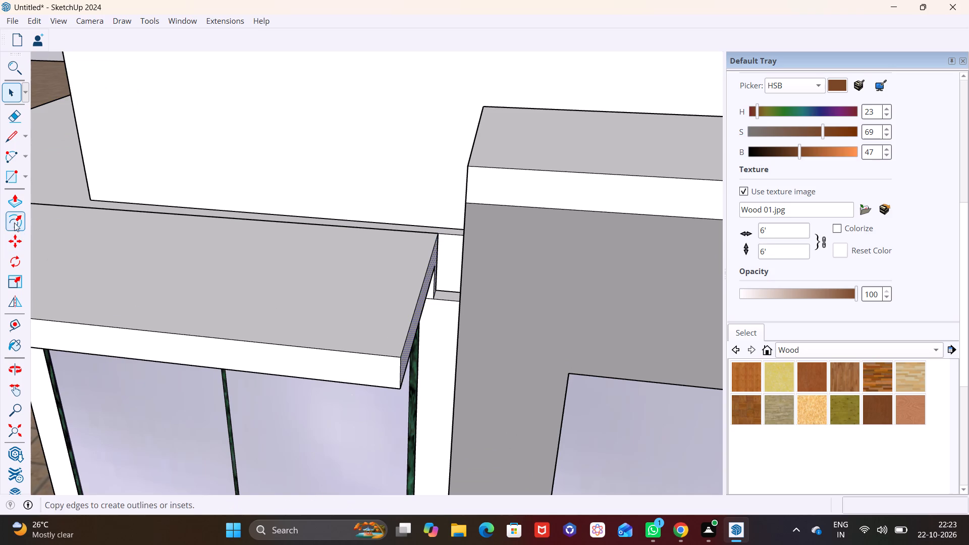
click(13, 203)
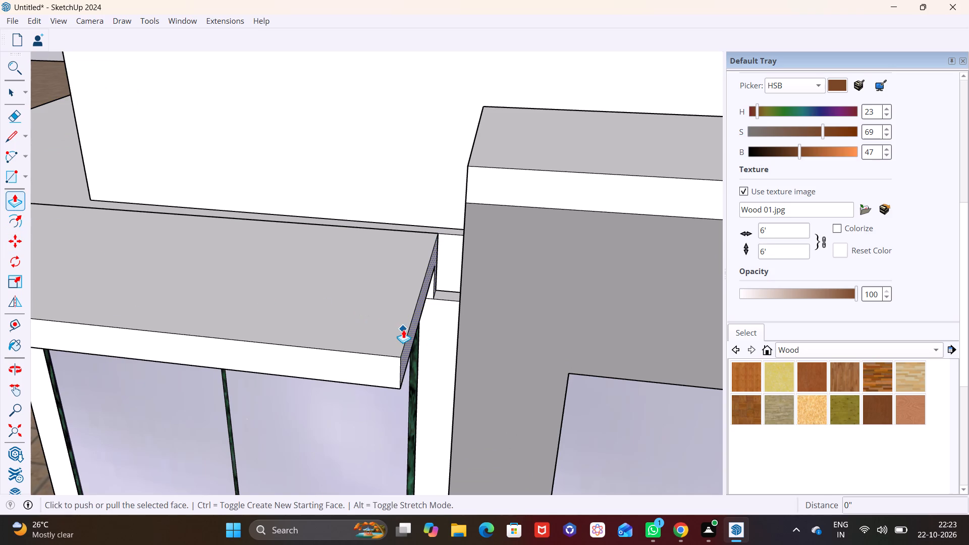
click(414, 330)
click(450, 324)
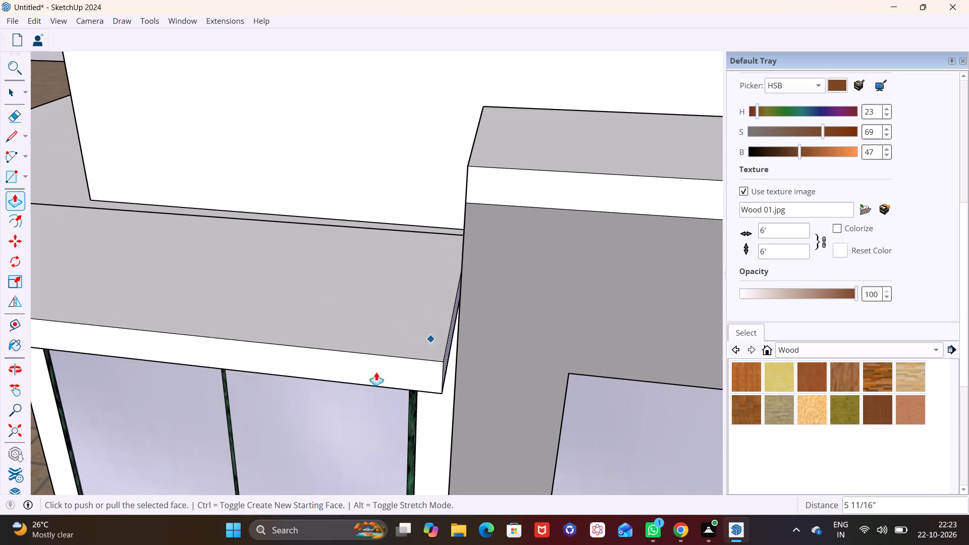
Extend the same roof slab end face a further 1 1/2" toward the frame column.
scroll(384, 378, down, 3)
middle_drag(408, 370, 548, 348)
scroll(548, 348, down, 1)
scroll(494, 323, down, 4)
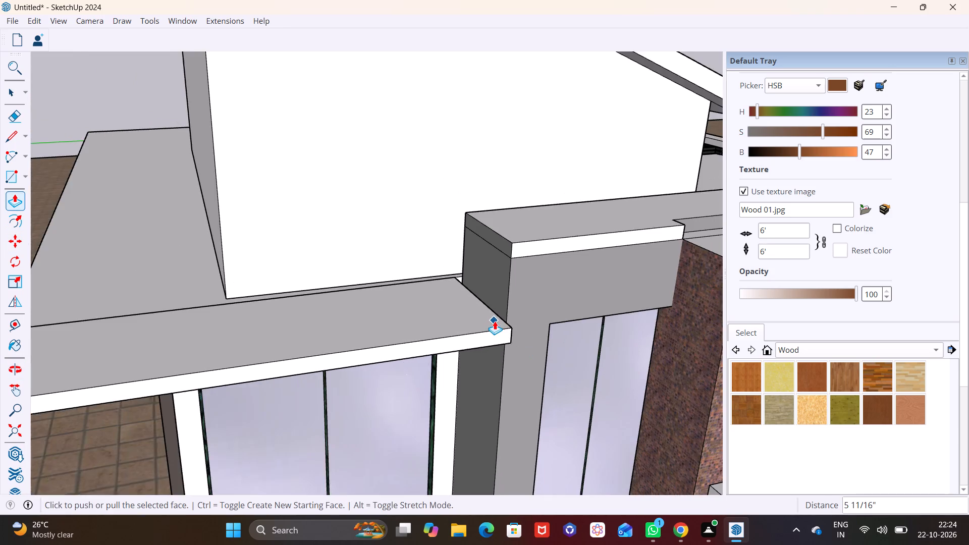
scroll(495, 321, down, 2)
middle_drag(494, 317, 349, 329)
scroll(345, 328, up, 7)
click(314, 357)
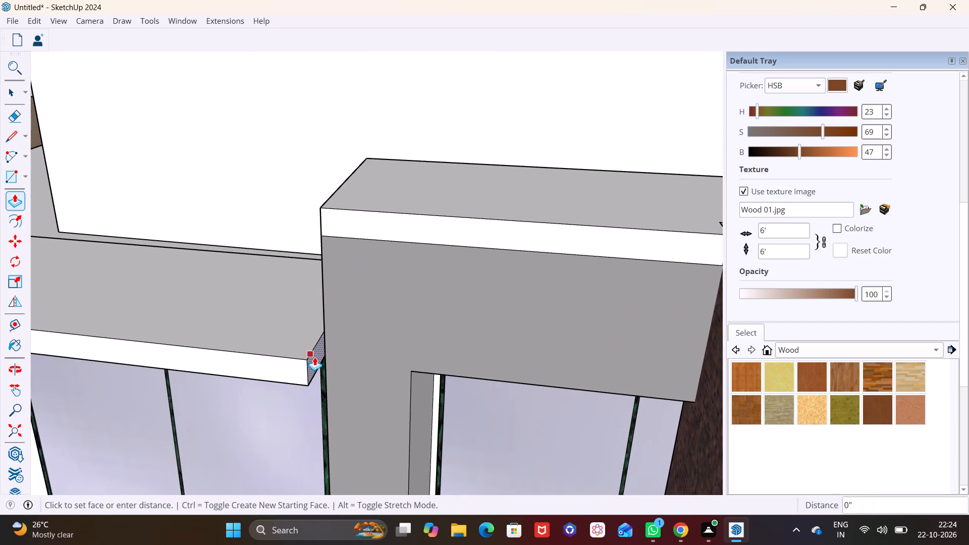
click(318, 358)
Examine the front and side facades from several angles, checking the slab, beam, brick pillars and canopies.
scroll(236, 349, down, 6)
middle_drag(234, 349, 364, 375)
scroll(365, 373, down, 9)
middle_drag(466, 403, 327, 291)
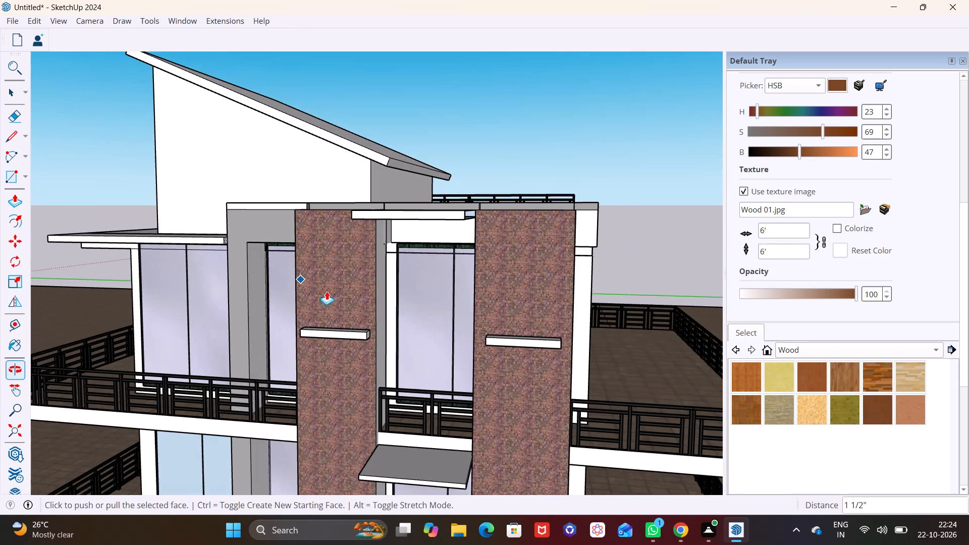
middle_drag(327, 291, 328, 291)
middle_drag(389, 318, 241, 310)
middle_drag(414, 300, 266, 300)
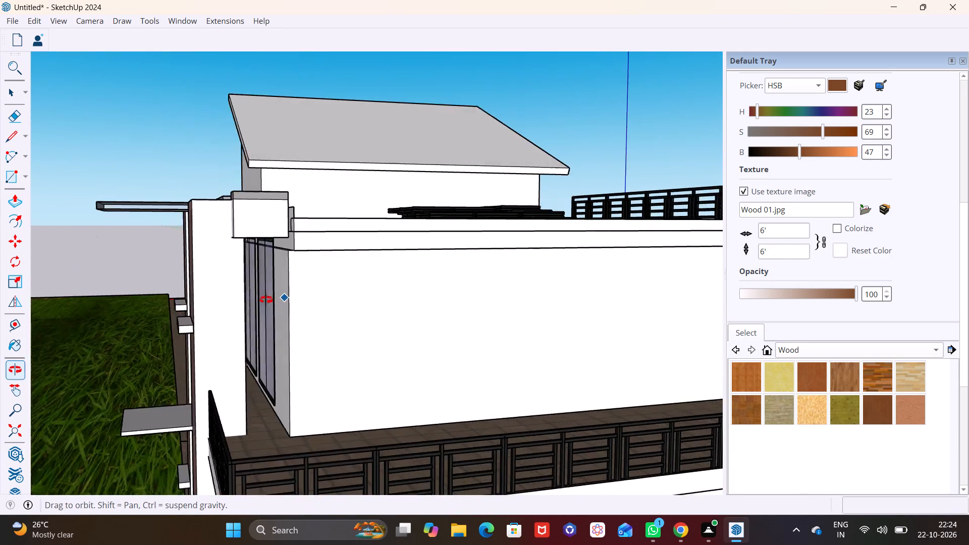
middle_drag(266, 300, 459, 284)
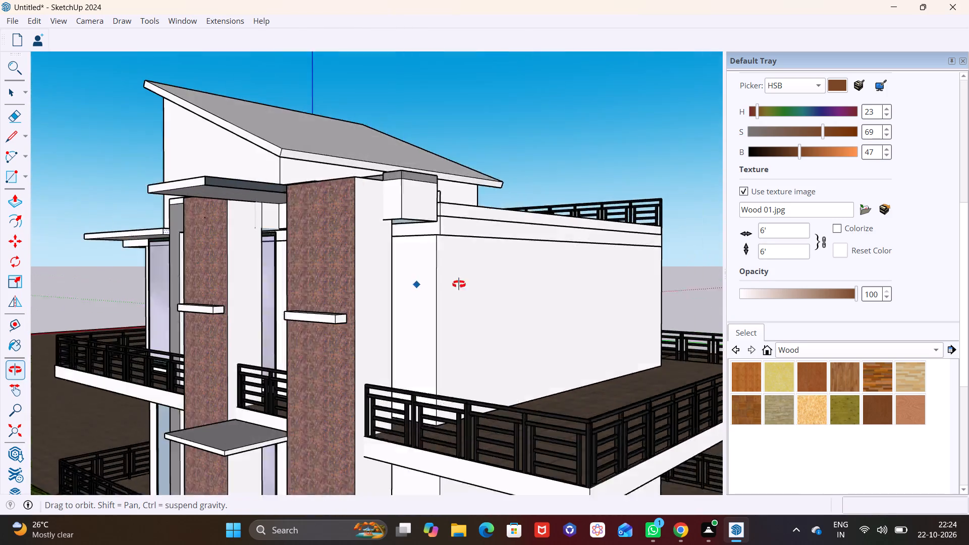
middle_drag(459, 284, 476, 291)
scroll(400, 313, down, 11)
middle_drag(346, 338, 545, 378)
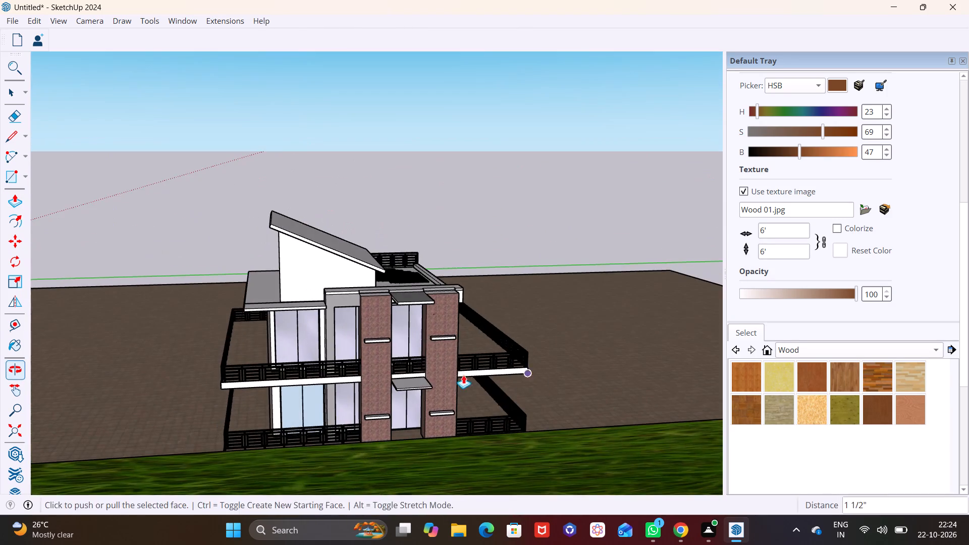
middle_drag(430, 366, 593, 422)
scroll(482, 400, up, 5)
middle_drag(453, 394, 400, 374)
scroll(436, 361, up, 2)
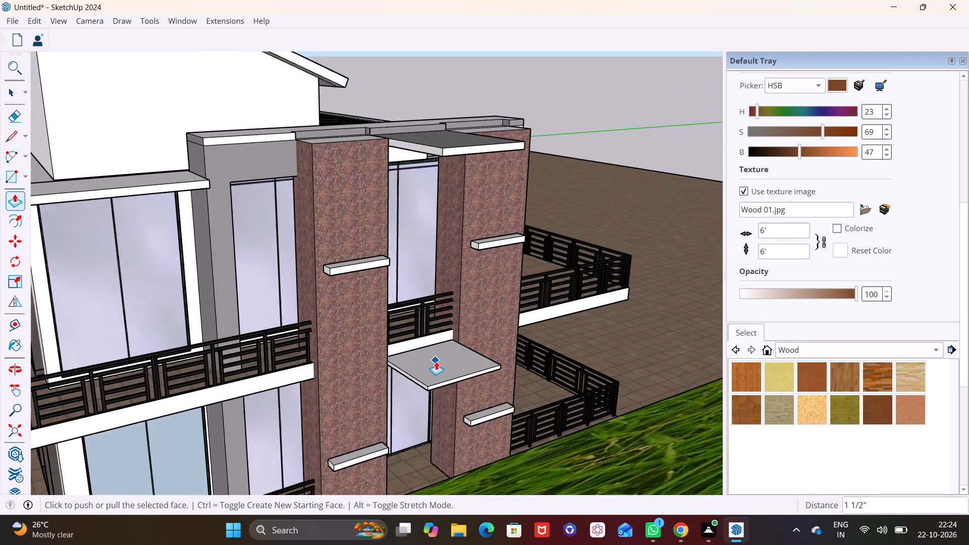
Thicken the lower canopy between the two brick pillars by pulling its underside face slightly downward.
scroll(436, 361, up, 6)
middle_drag(424, 366, 406, 281)
scroll(416, 313, up, 1)
middle_drag(385, 242, 364, 153)
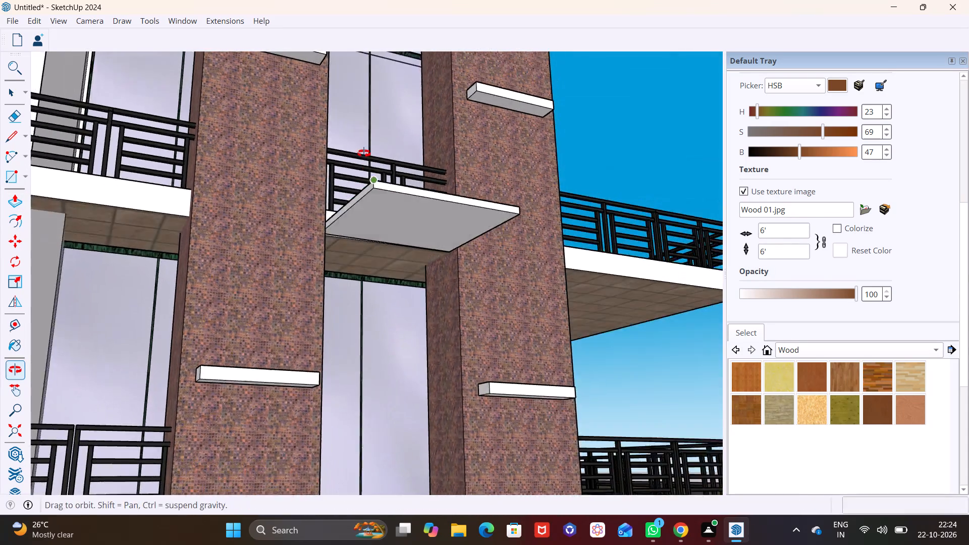
middle_drag(364, 153, 364, 148)
key(space)
scroll(374, 166, up, 1)
middle_drag(374, 166, 372, 247)
scroll(373, 241, down, 20)
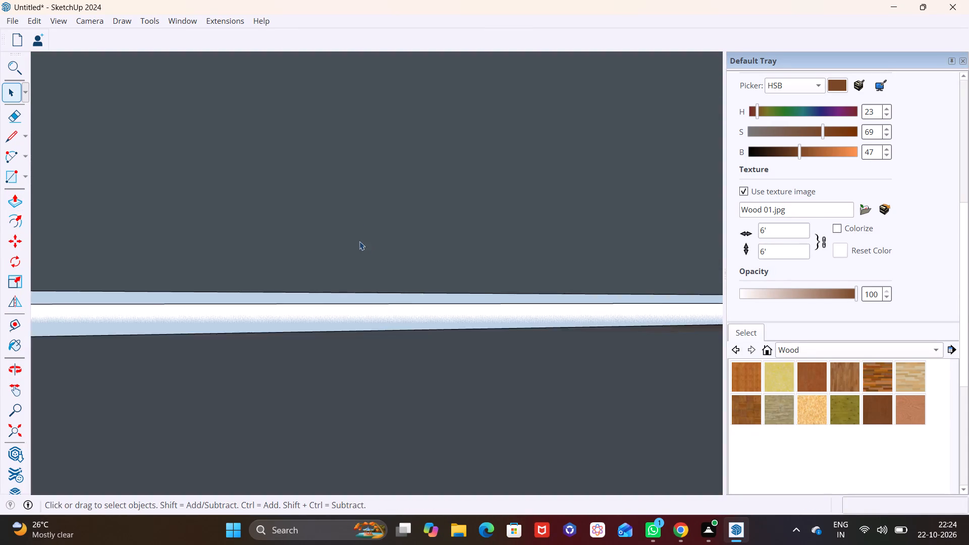
scroll(359, 241, down, 20)
scroll(359, 241, down, 16)
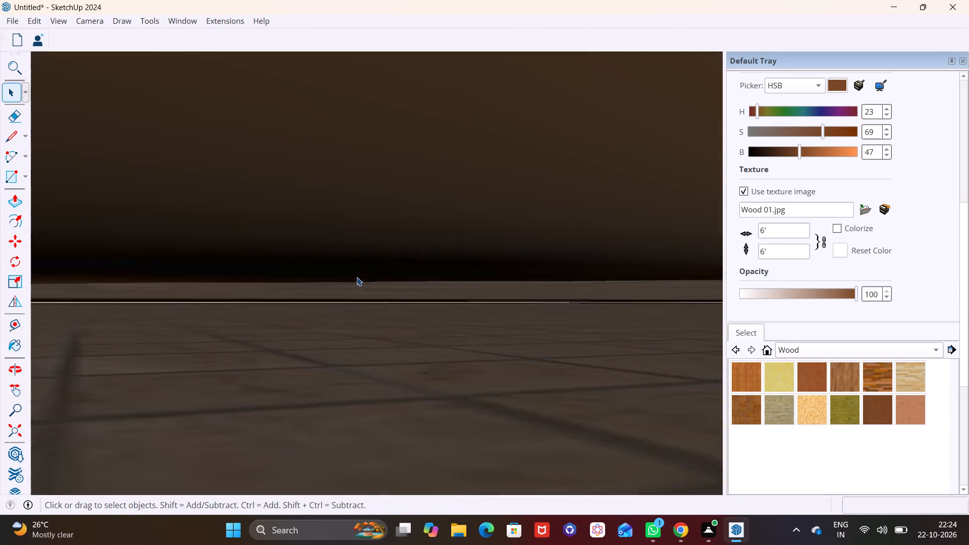
scroll(357, 277, down, 20)
scroll(357, 277, down, 16)
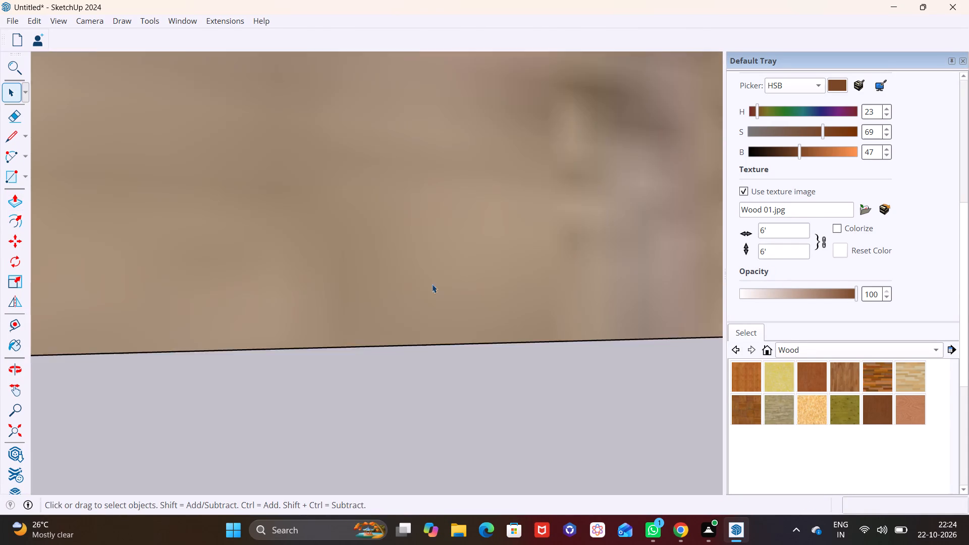
scroll(432, 284, down, 20)
scroll(432, 284, down, 13)
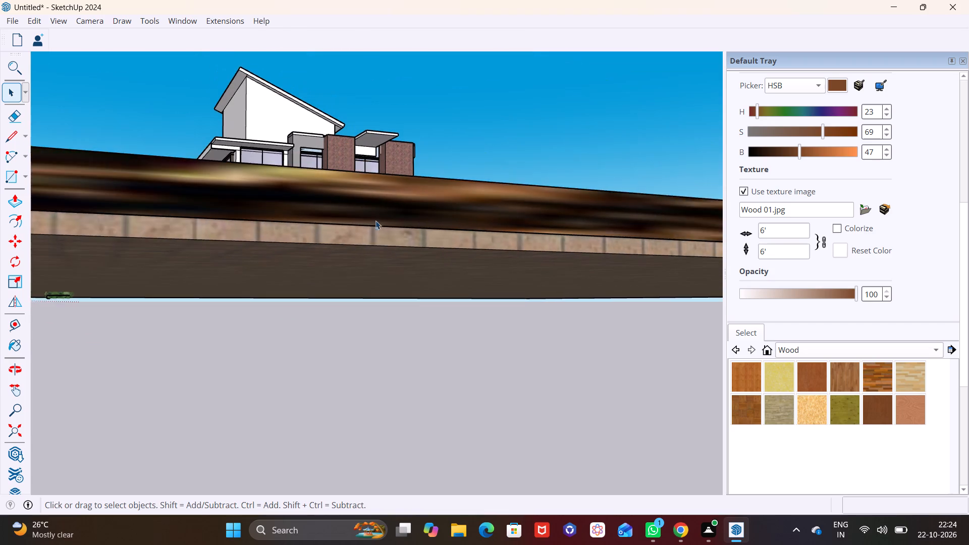
middle_drag(375, 195, 351, 296)
middle_drag(371, 175, 389, 367)
shift+scroll(439, 135, up, 1)
shift+middle_drag(439, 135, 405, 342)
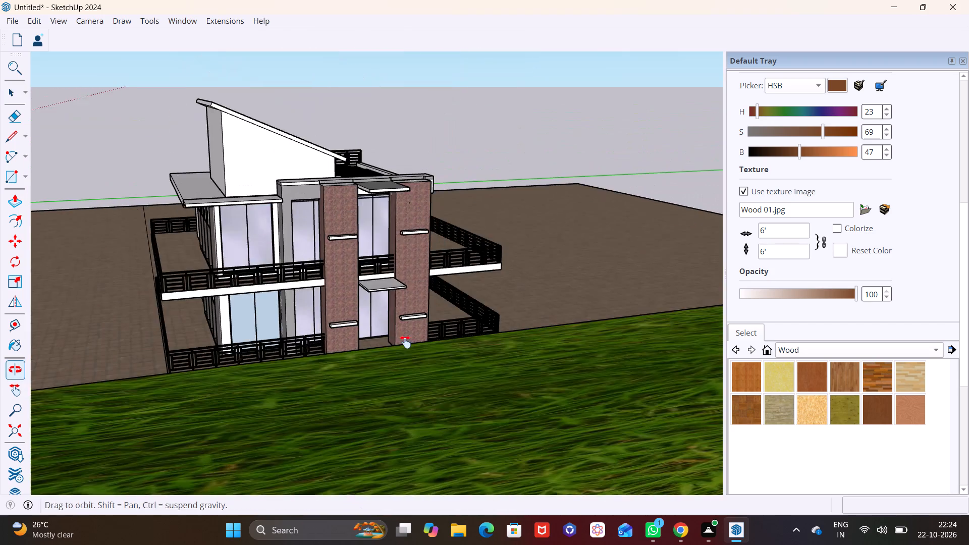
shift+middle_drag(405, 342, 404, 338)
scroll(389, 288, up, 11)
middle_drag(370, 294, 376, 208)
scroll(370, 245, up, 1)
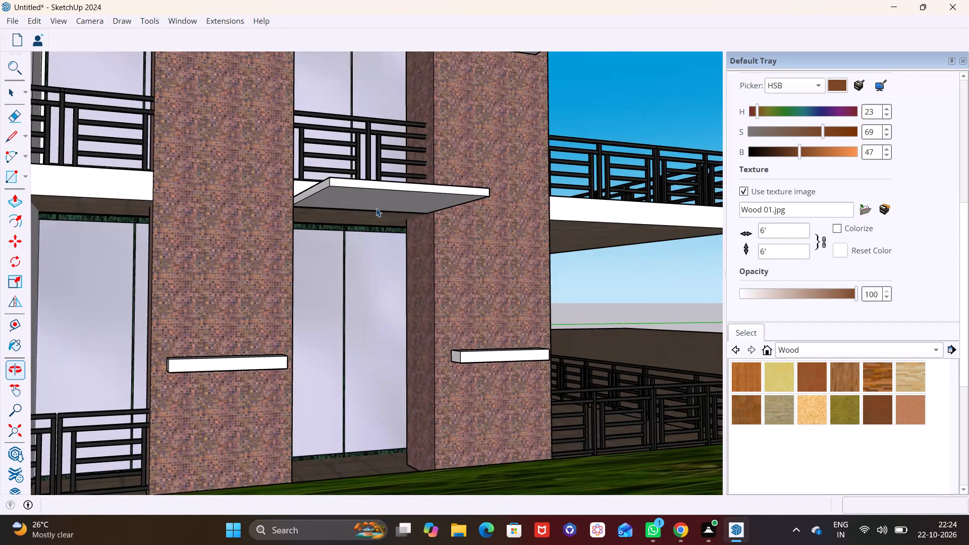
click(374, 206)
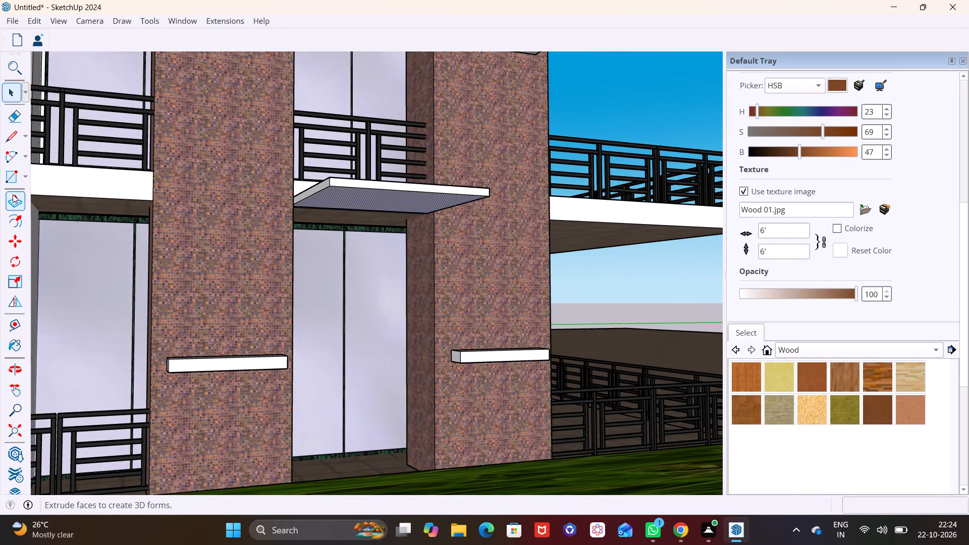
click(13, 194)
click(364, 203)
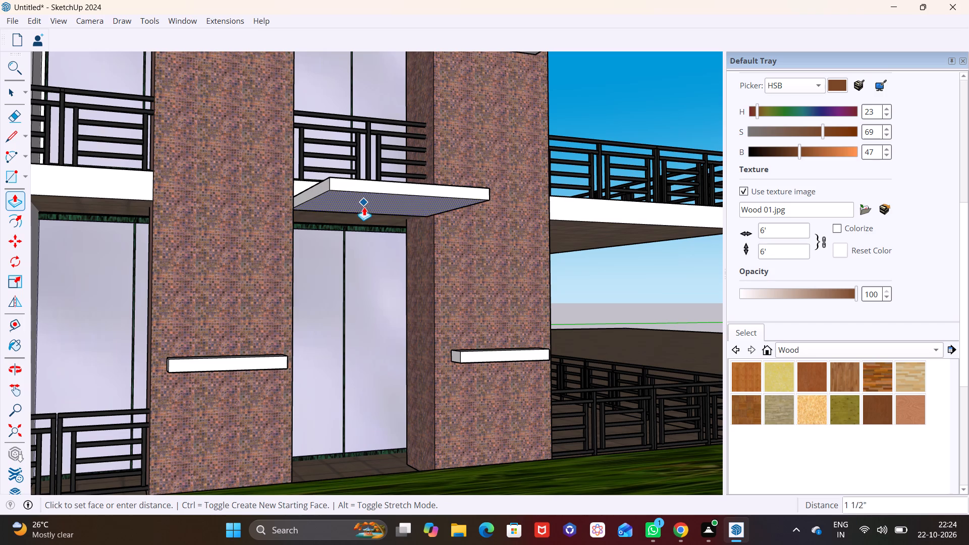
click(365, 210)
key(space)
click(454, 258)
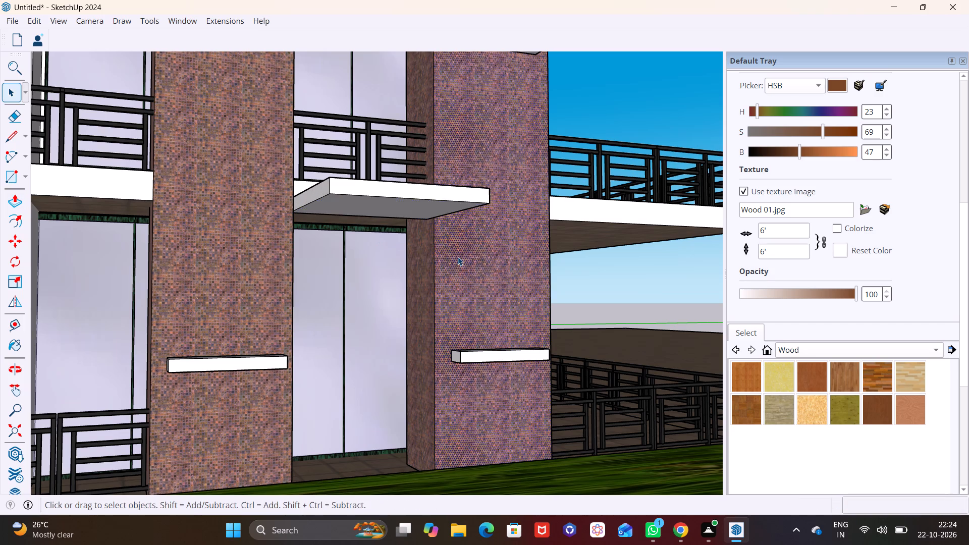
Examine the front facade from several angles, checking the canopies, ledges and the two brick pillars.
middle_drag(466, 244, 424, 357)
scroll(419, 318, down, 10)
click(605, 275)
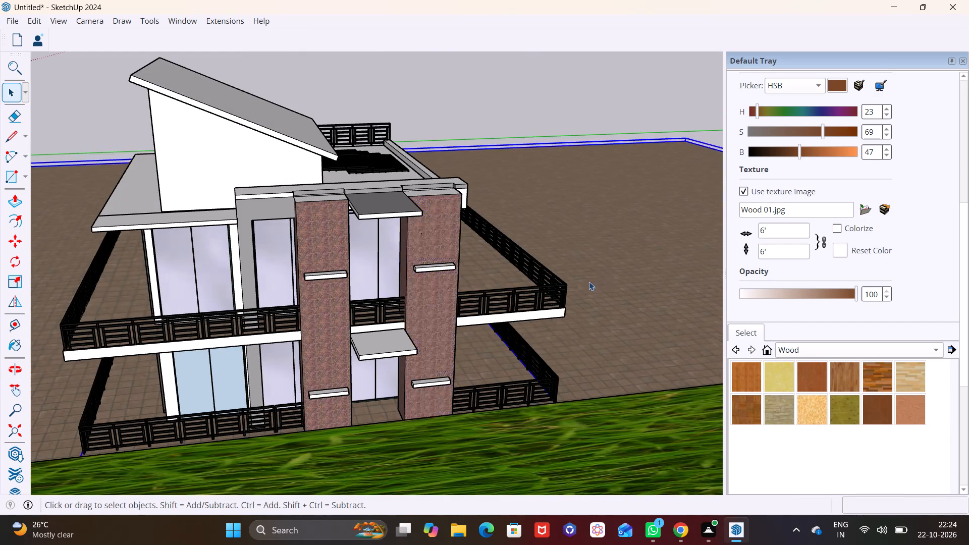
click(544, 105)
scroll(424, 282, up, 2)
shift+middle_drag(425, 294, 439, 285)
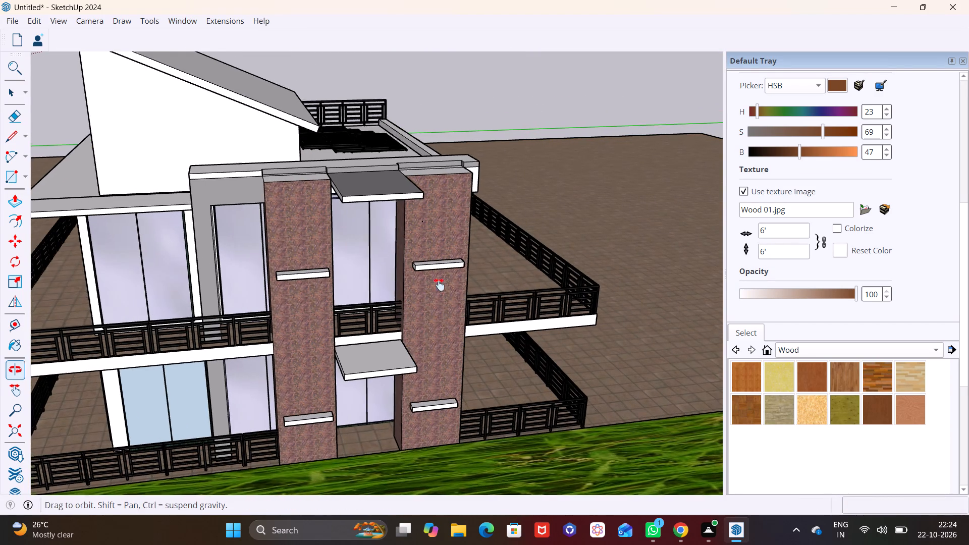
shift+middle_drag(439, 285, 474, 247)
scroll(439, 259, up, 1)
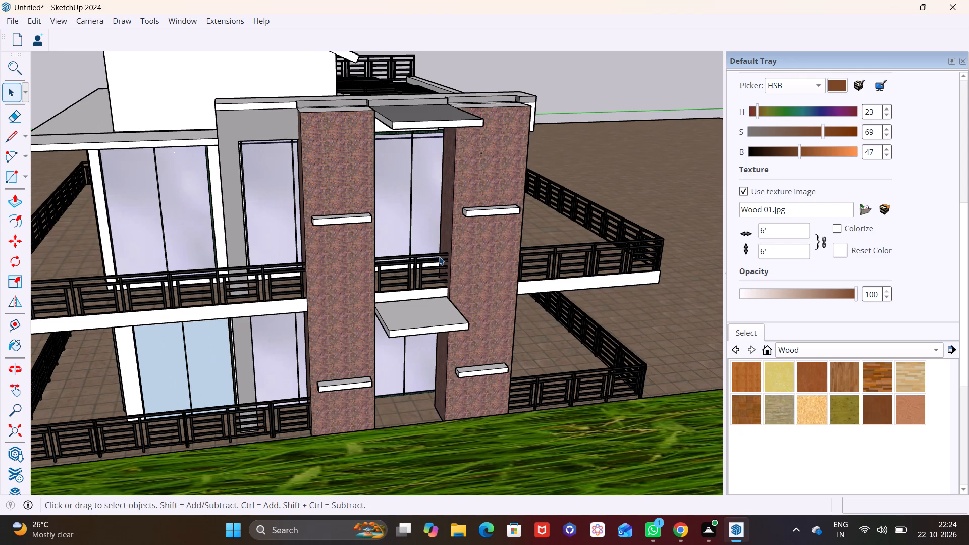
middle_drag(439, 256, 478, 231)
scroll(478, 231, up, 1)
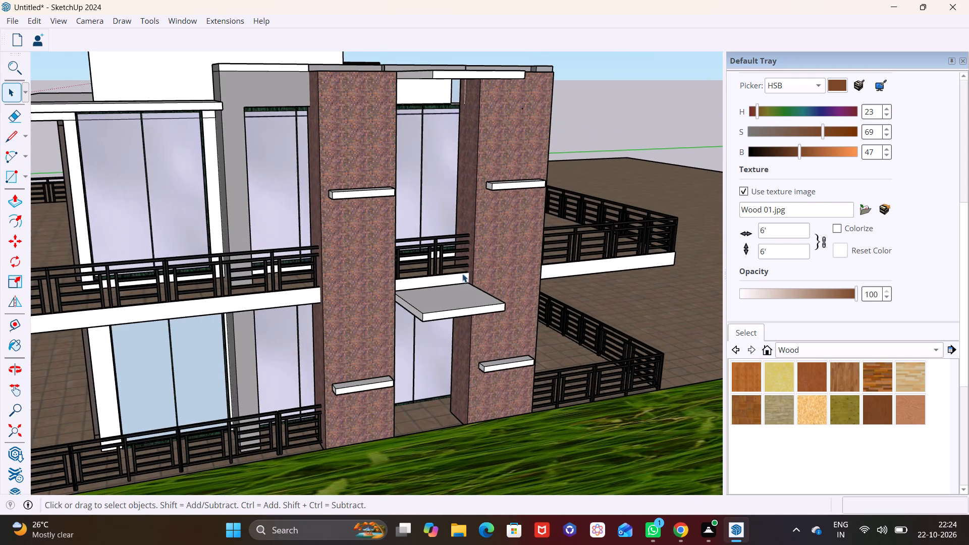
middle_drag(464, 246, 388, 300)
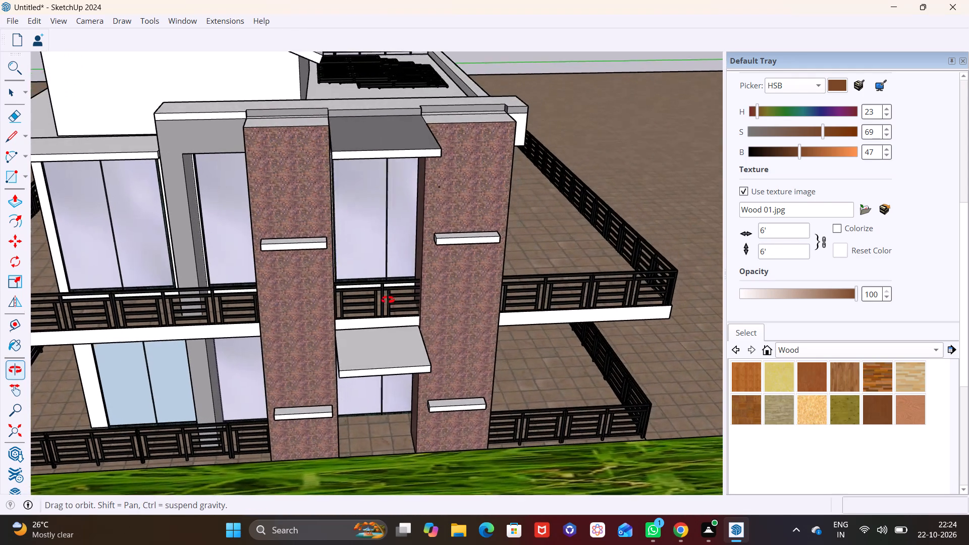
middle_drag(388, 300, 386, 300)
Sample the Tile Mosaic Multi material from a pillar face and paint the white top faces of both pillars with it.
middle_drag(305, 147, 256, 226)
scroll(242, 199, up, 5)
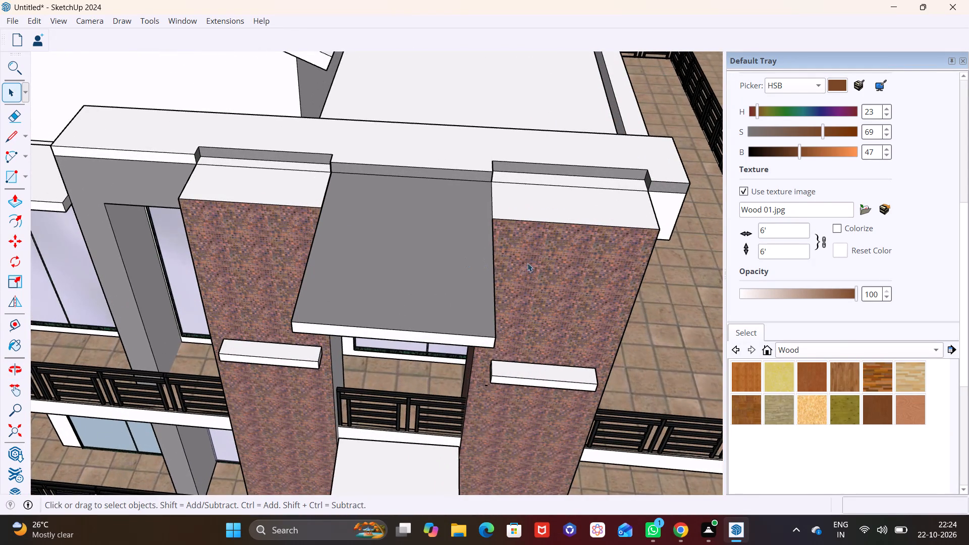
scroll(761, 119, up, 5)
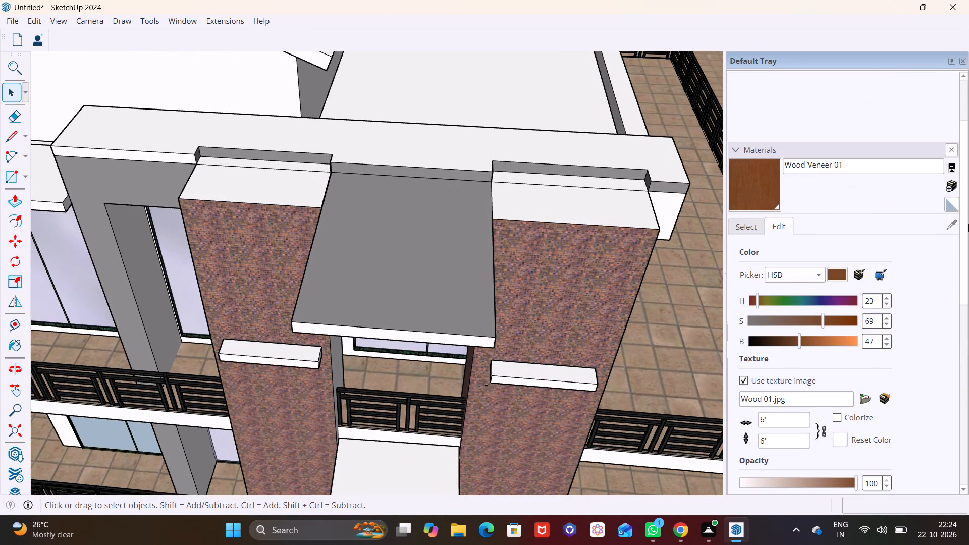
click(952, 221)
click(524, 264)
click(948, 228)
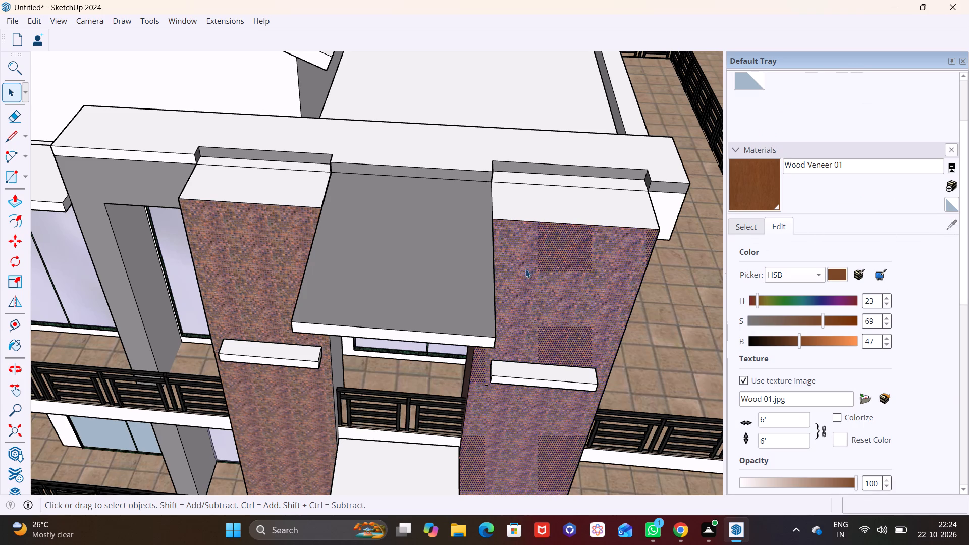
key(space)
click(670, 273)
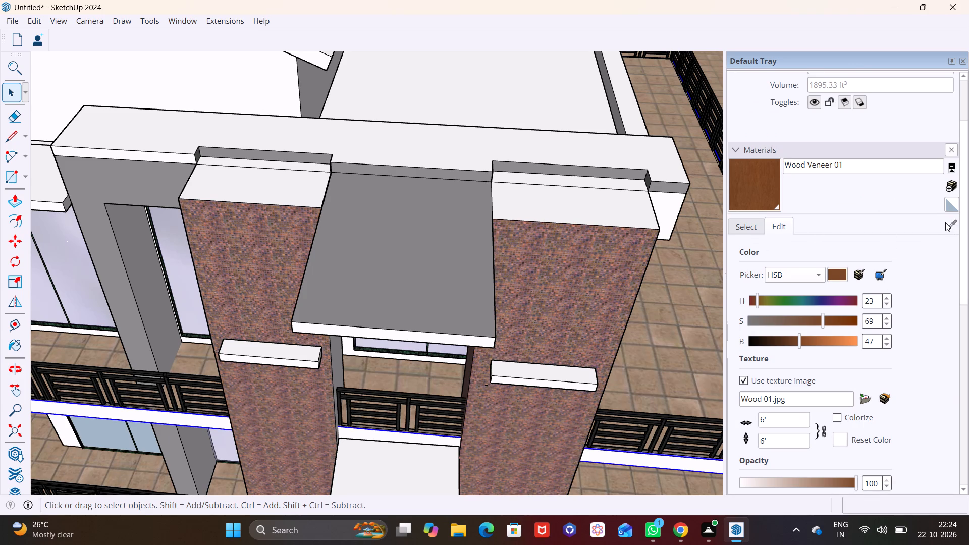
click(945, 222)
click(948, 224)
click(750, 234)
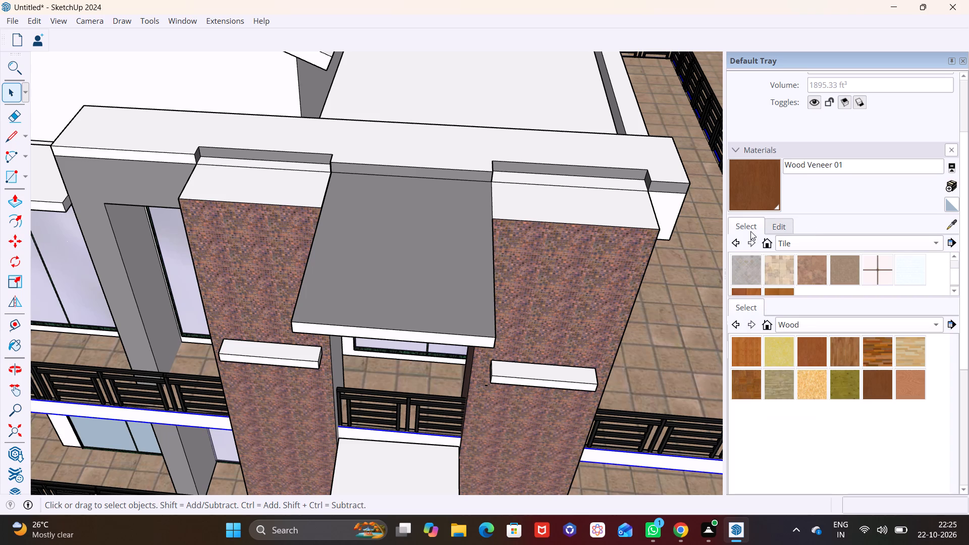
click(945, 225)
click(571, 248)
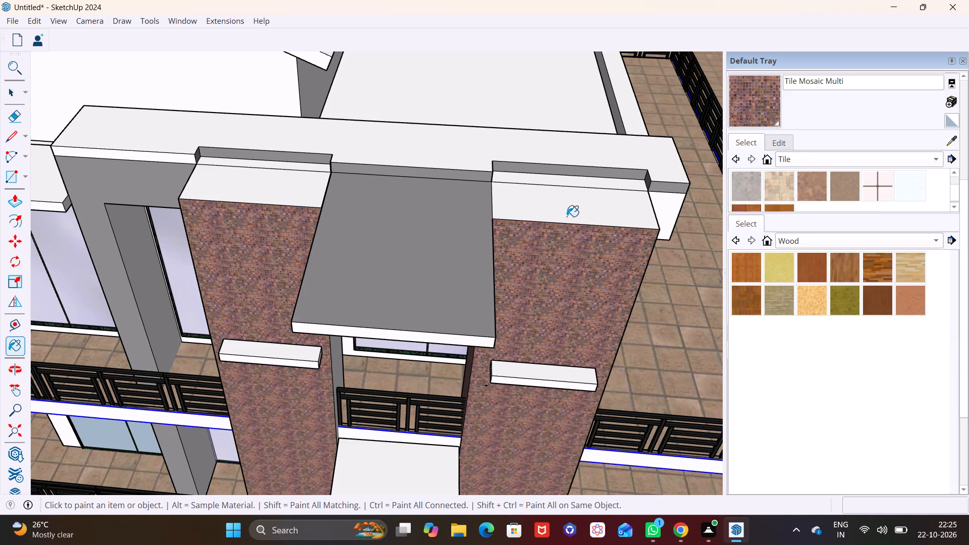
click(567, 216)
click(291, 199)
Paint the outer side face of the pillar nearest the roof beam's overhanging end with Tile Mosaic Multi.
middle_drag(208, 189, 327, 166)
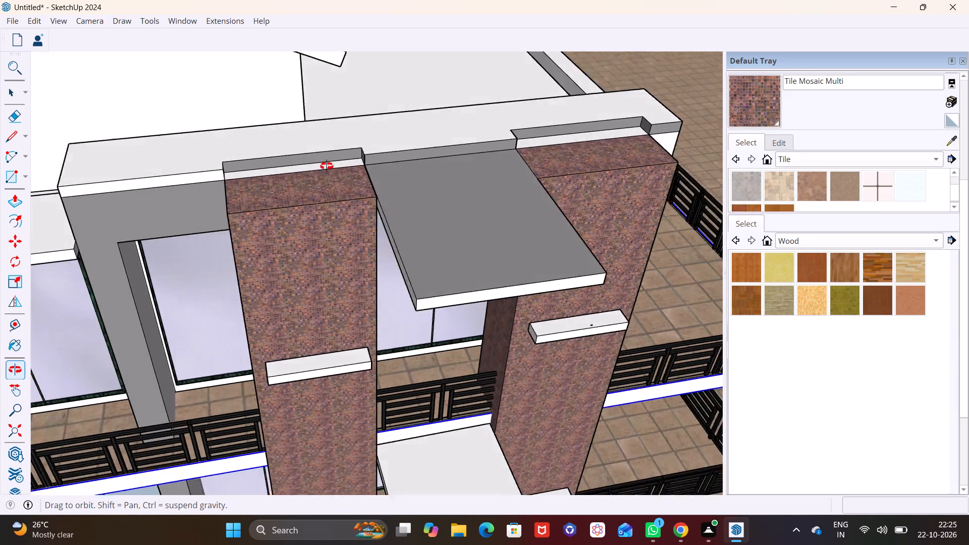
middle_drag(327, 166, 378, 130)
middle_drag(501, 141, 252, 149)
middle_drag(739, 267, 533, 186)
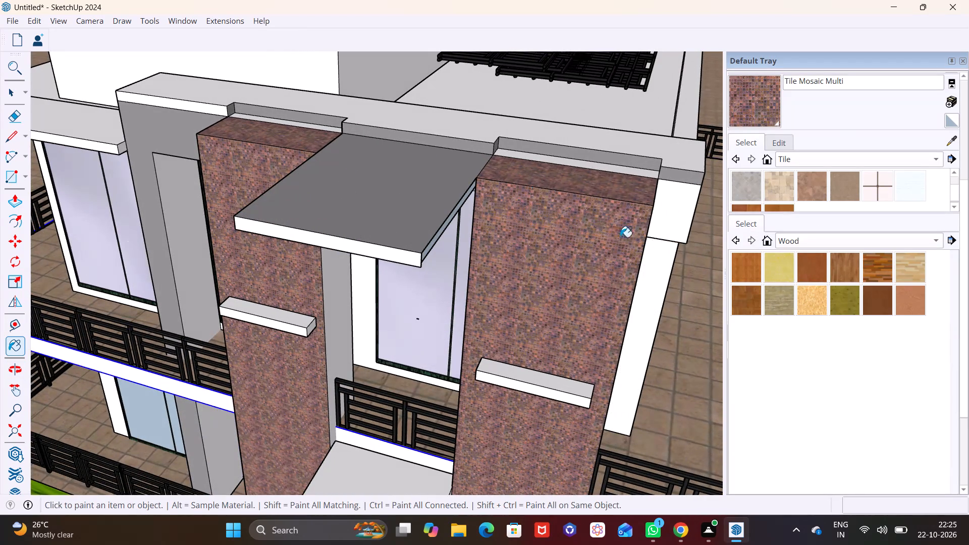
middle_drag(620, 237, 483, 193)
click(518, 211)
Examine the whole house from above and from the front, checking the tiled pillars against the rest of the facade.
scroll(500, 253, down, 4)
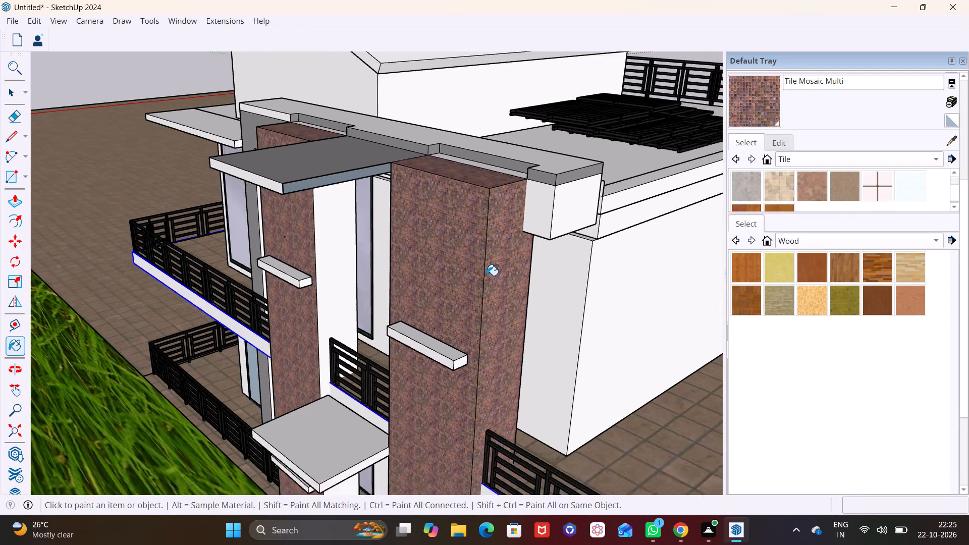
scroll(487, 276, down, 2)
middle_drag(459, 318, 573, 331)
scroll(364, 281, down, 8)
middle_drag(368, 302, 518, 332)
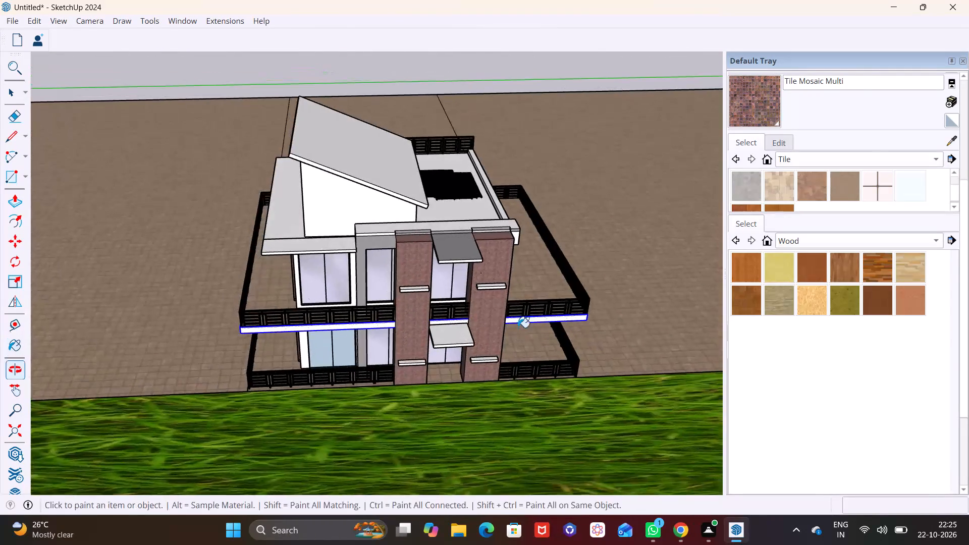
scroll(435, 302, down, 3)
middle_drag(443, 310, 522, 247)
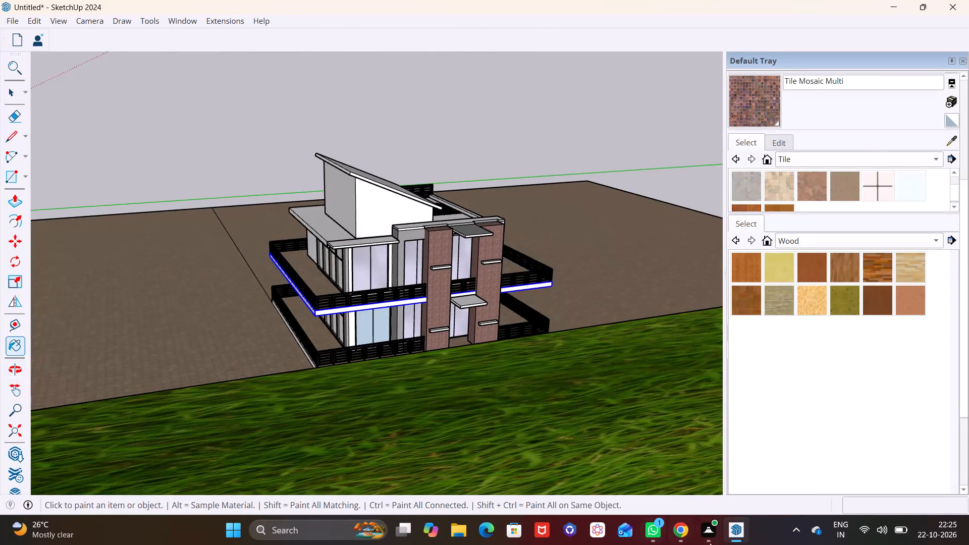
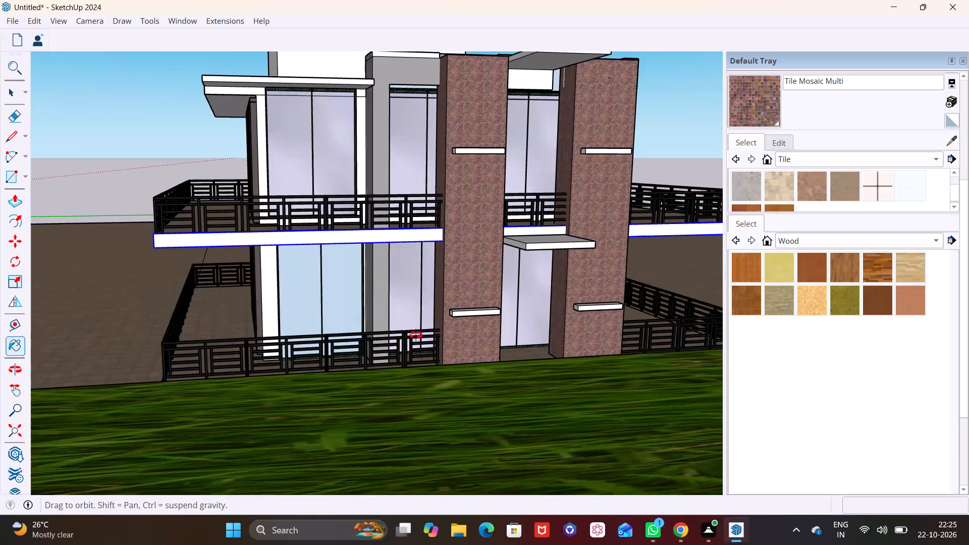
Move the ground-floor side window frame a short distance along the wall, away from the house's front corner.
scroll(444, 338, up, 1)
middle_drag(444, 338, 419, 338)
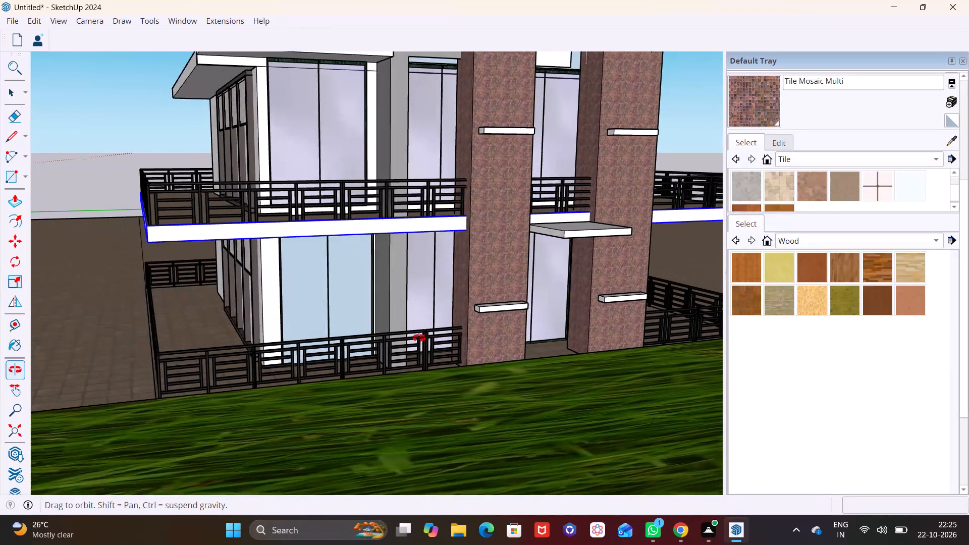
middle_drag(419, 338, 401, 341)
scroll(410, 328, down, 5)
middle_drag(411, 355, 548, 394)
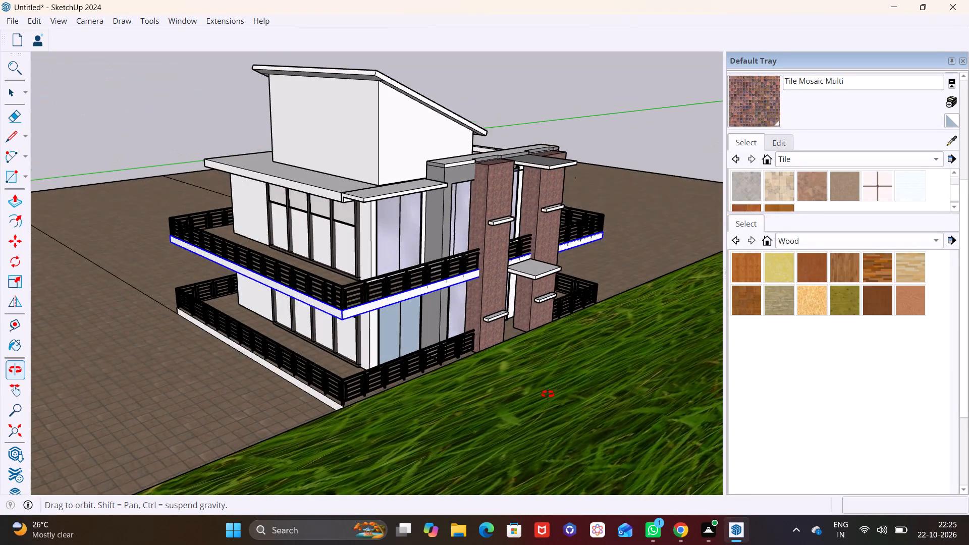
middle_drag(548, 394, 548, 390)
scroll(351, 352, up, 11)
middle_drag(348, 345, 385, 314)
scroll(348, 343, up, 1)
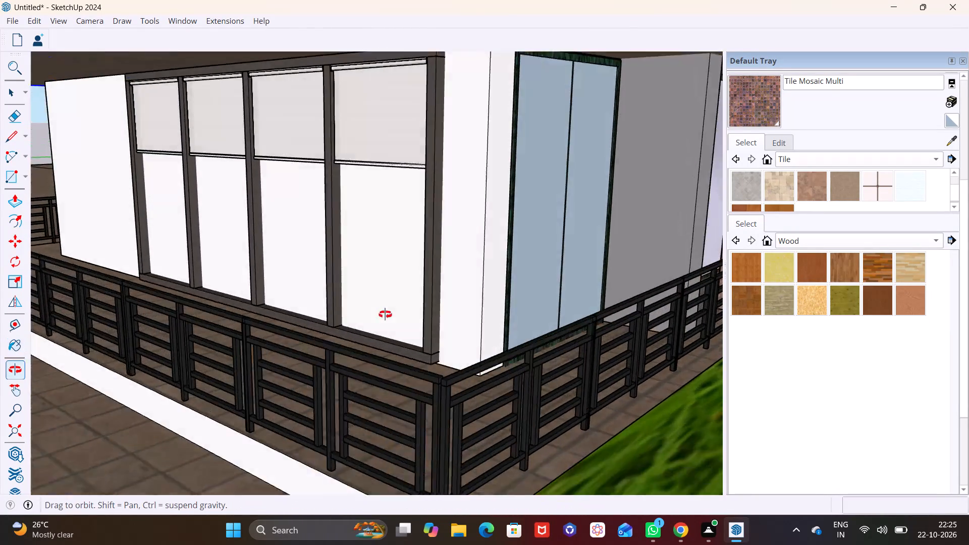
middle_drag(385, 314, 387, 313)
scroll(385, 313, up, 4)
scroll(382, 314, down, 2)
middle_drag(403, 334, 414, 367)
key(space)
click(404, 332)
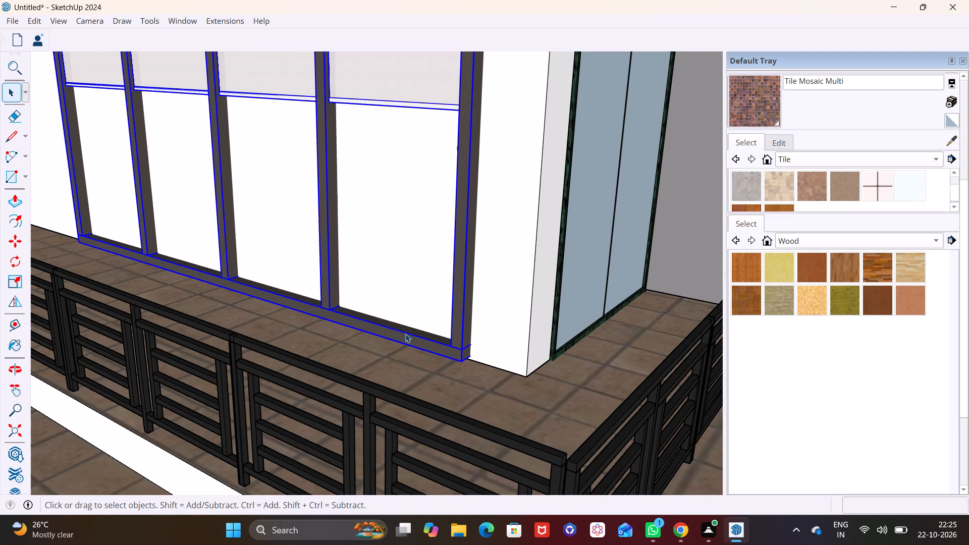
key(m)
click(458, 360)
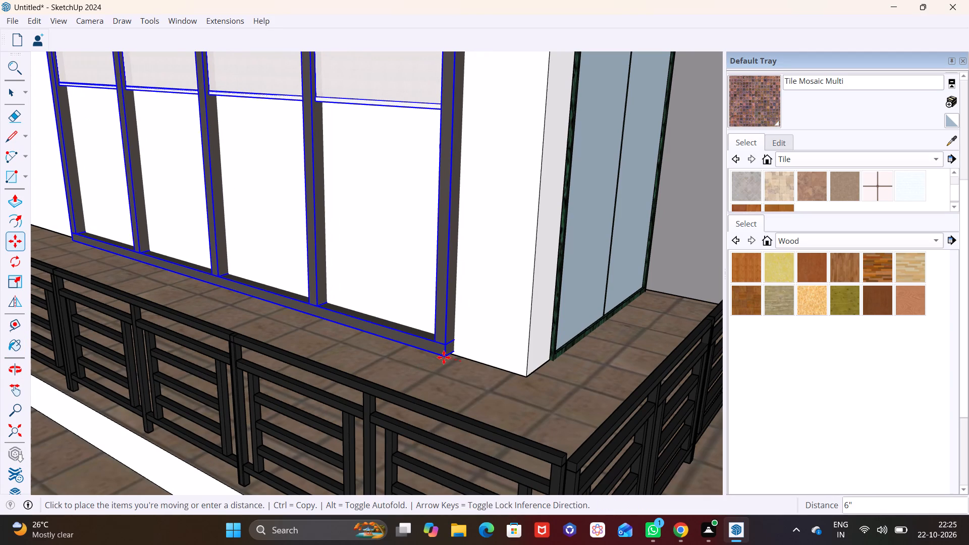
click(437, 355)
Move the upper-floor side window frame about 1' along the wall, away from the front corner.
scroll(376, 325, down, 6)
middle_drag(354, 297, 356, 336)
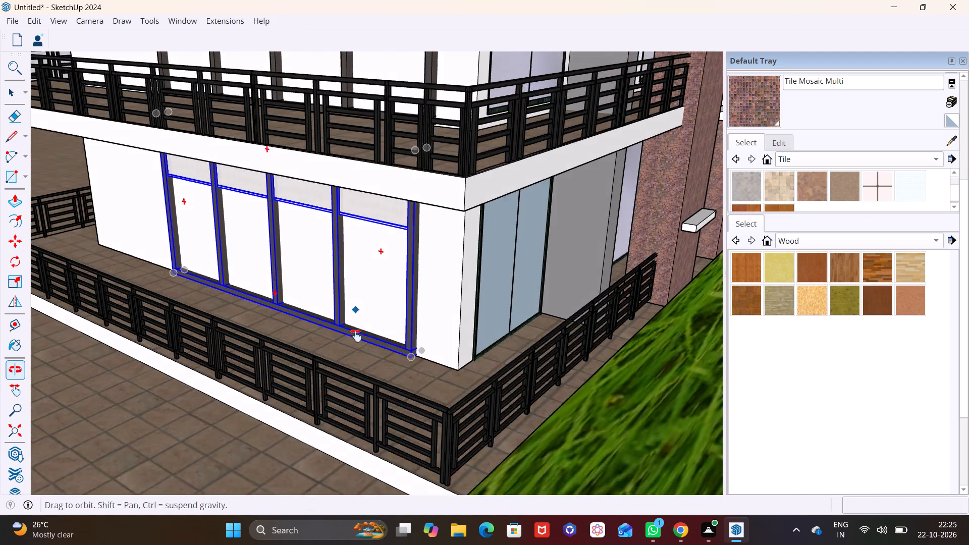
middle_drag(356, 336, 364, 385)
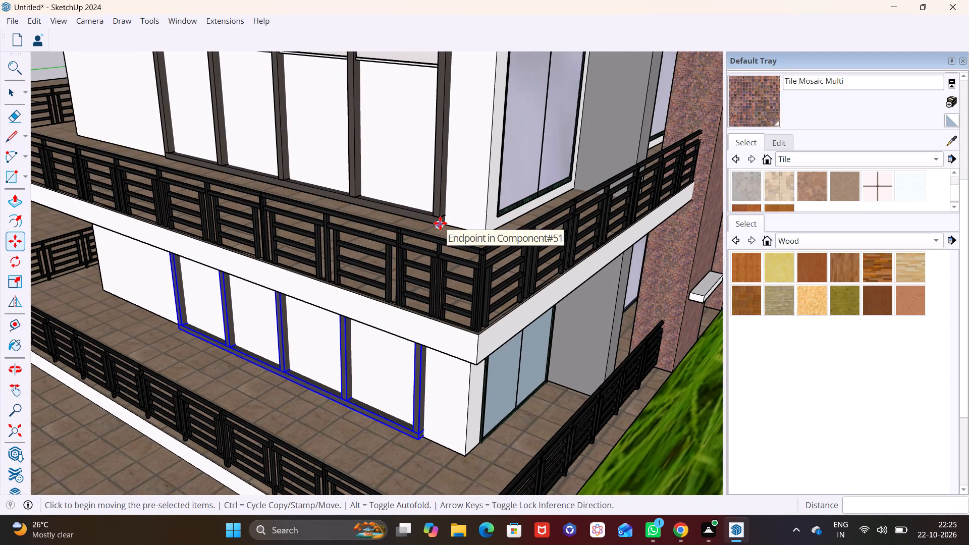
key(space)
click(440, 223)
key(m)
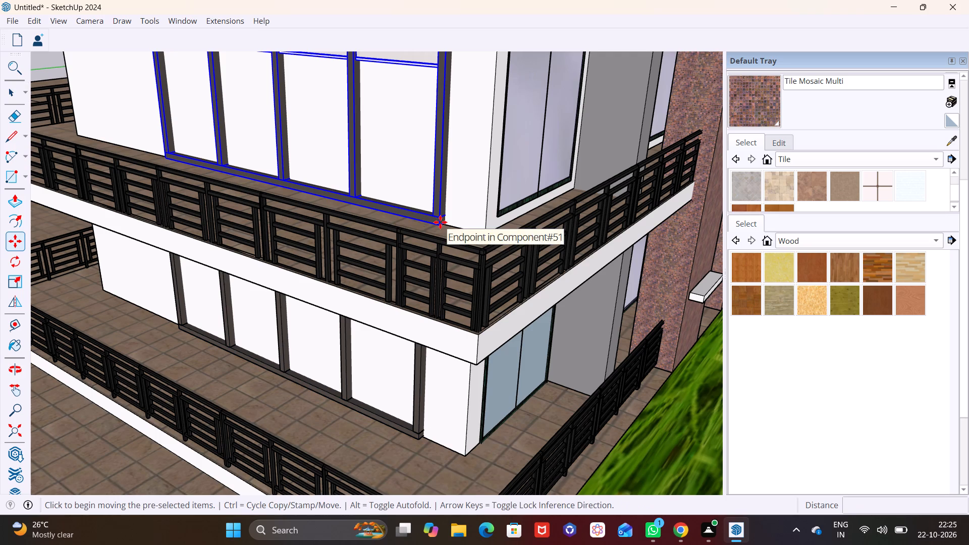
click(440, 220)
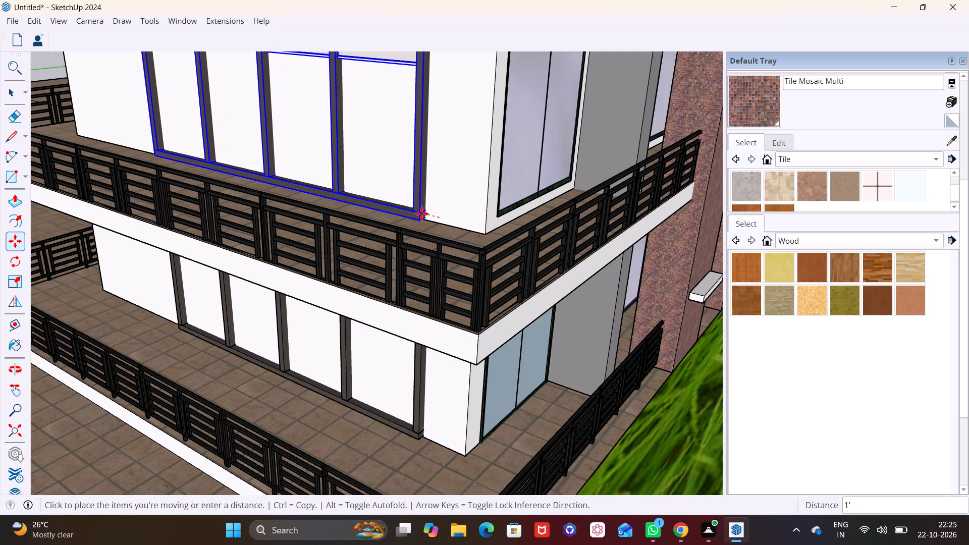
click(421, 213)
Move the ground-floor side window frame 1' along the red axis, towards the front corner.
scroll(429, 330, down, 3)
middle_drag(434, 350, 358, 275)
shift+middle_drag(348, 292, 386, 256)
scroll(386, 262, up, 4)
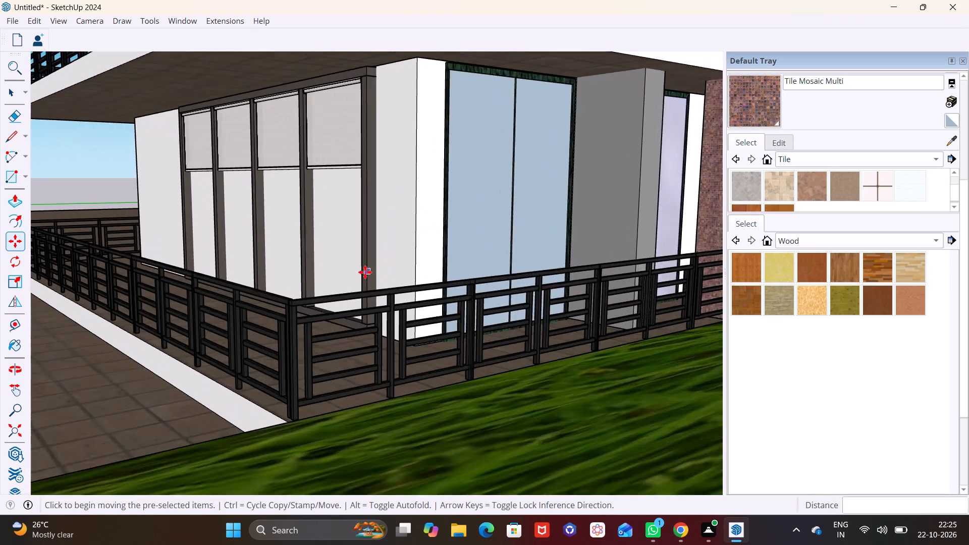
middle_drag(364, 274, 369, 324)
key(space)
click(378, 336)
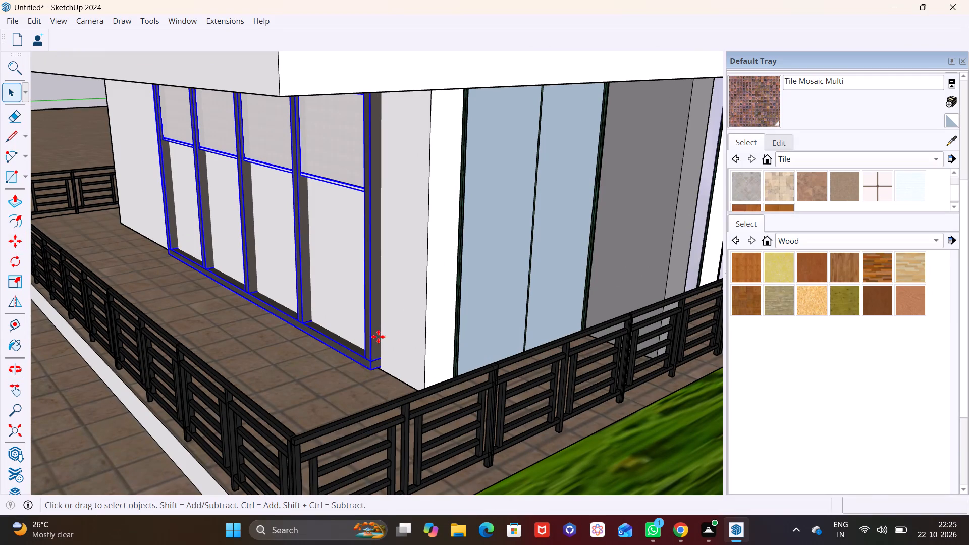
key(m)
click(368, 369)
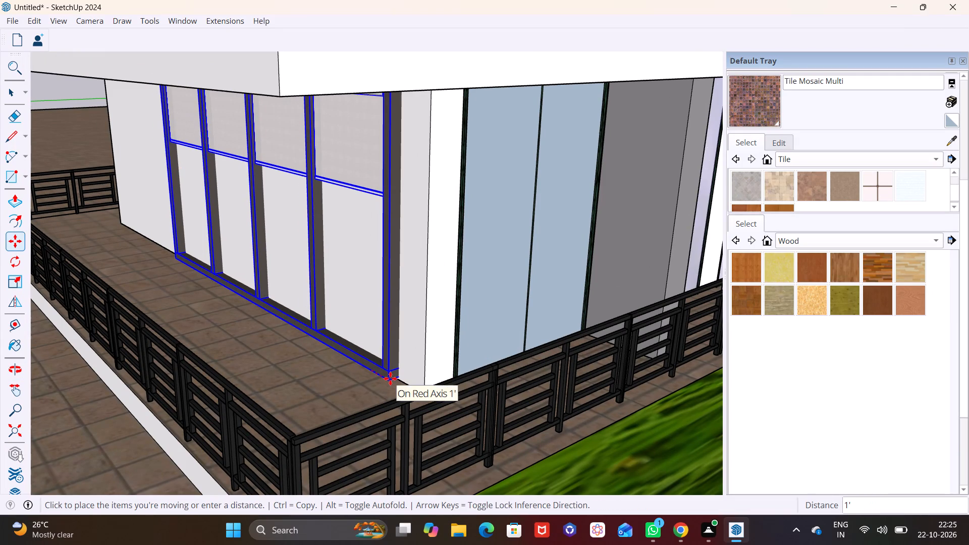
click(390, 378)
Move the upper-floor side window frame 1' 6" along the wall, towards the front corner.
scroll(350, 215, down, 7)
shift+middle_drag(338, 219, 310, 379)
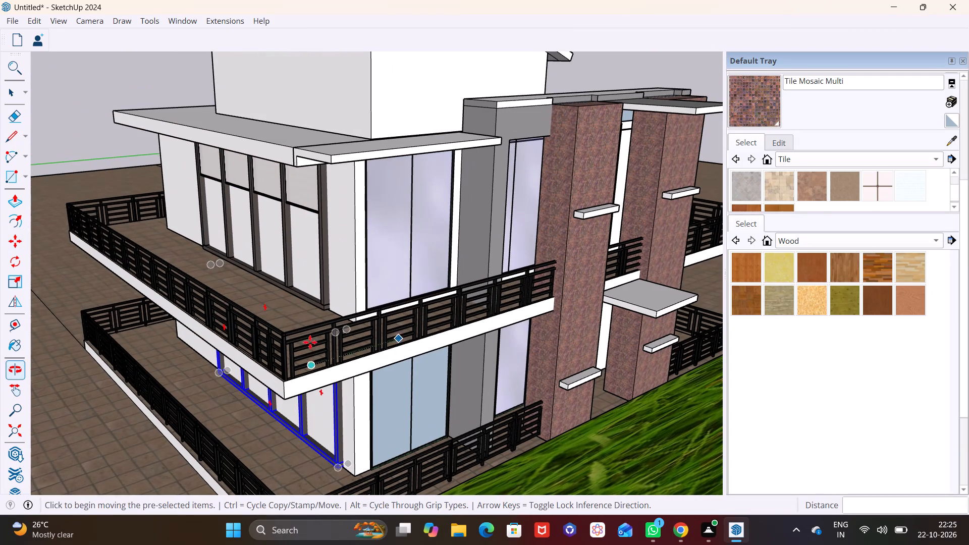
key(space)
click(325, 286)
middle_drag(332, 296, 383, 304)
scroll(367, 308, up, 6)
key(m)
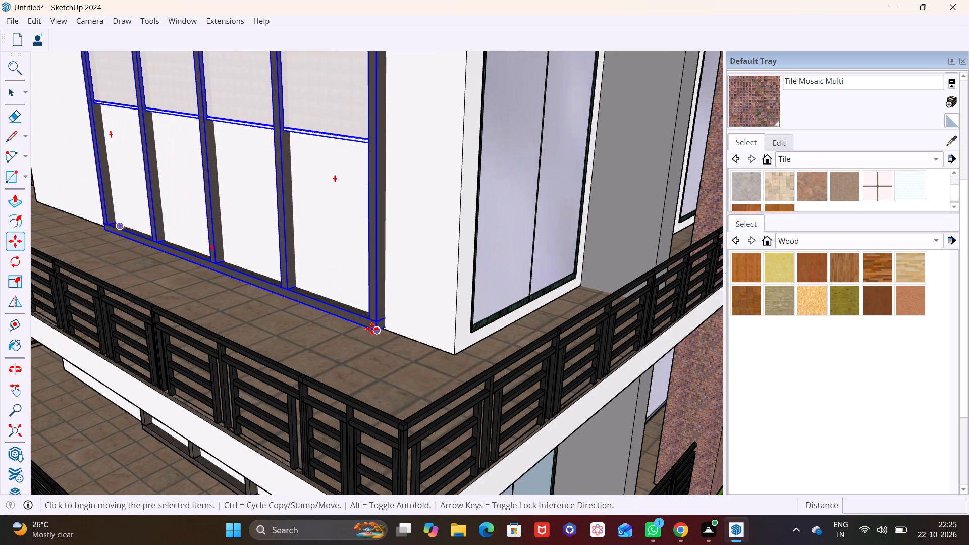
click(372, 329)
click(413, 339)
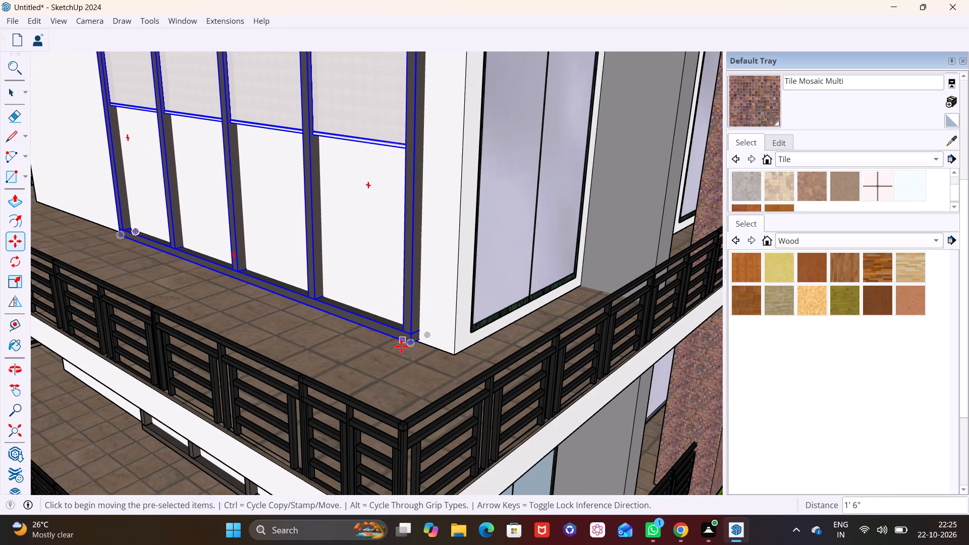
key(space)
click(419, 371)
Examine the house's side and front facades, comparing the alignment of the side windows on both floors.
scroll(419, 366, down, 4)
middle_drag(421, 365, 393, 312)
scroll(393, 317, down, 2)
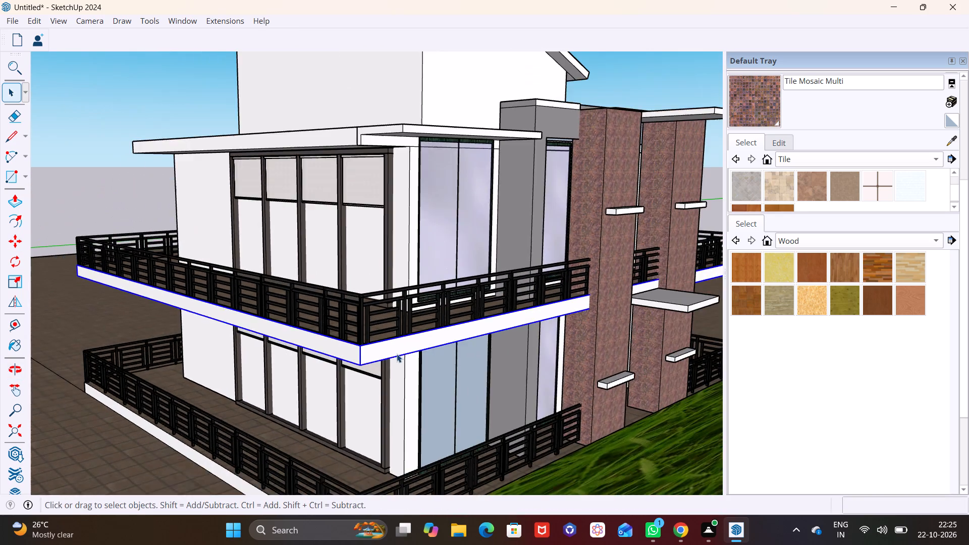
scroll(397, 354, down, 8)
shift+middle_drag(418, 363, 372, 299)
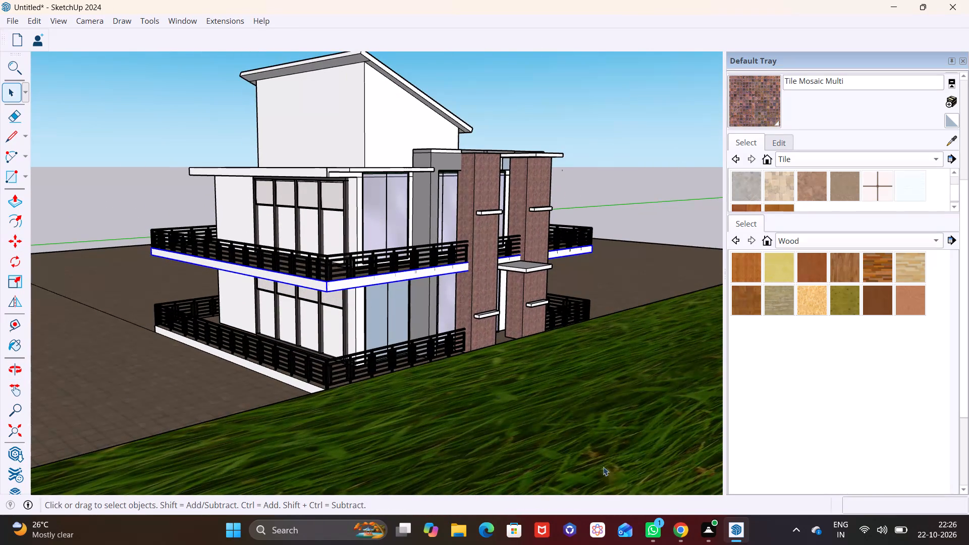
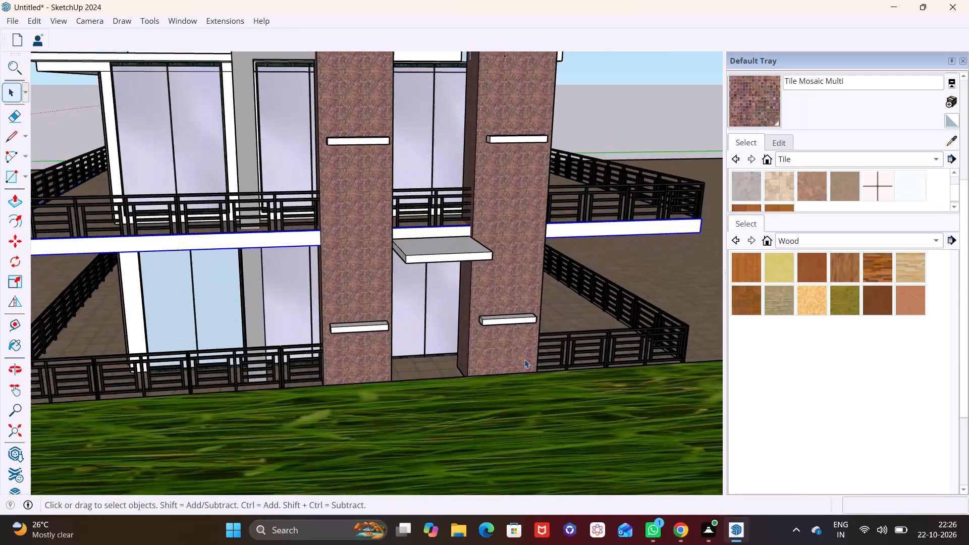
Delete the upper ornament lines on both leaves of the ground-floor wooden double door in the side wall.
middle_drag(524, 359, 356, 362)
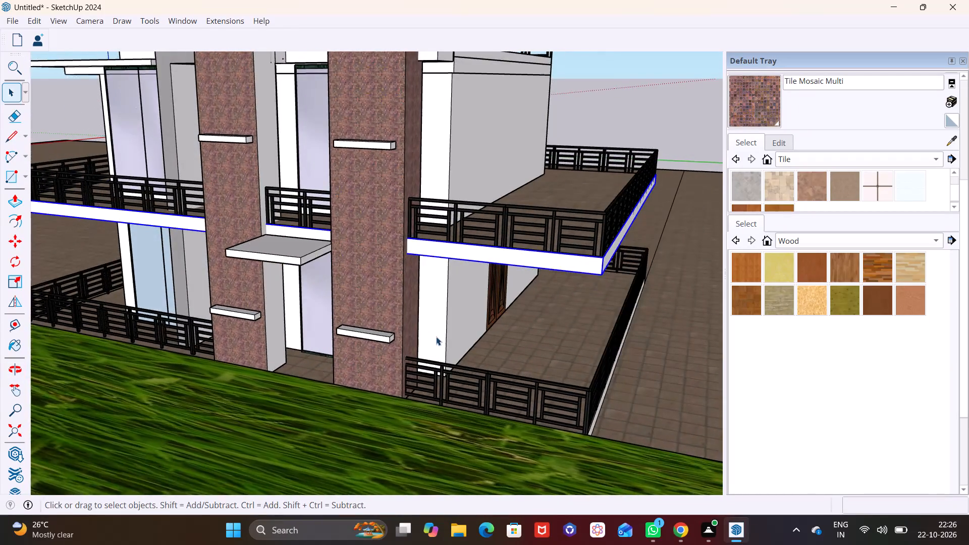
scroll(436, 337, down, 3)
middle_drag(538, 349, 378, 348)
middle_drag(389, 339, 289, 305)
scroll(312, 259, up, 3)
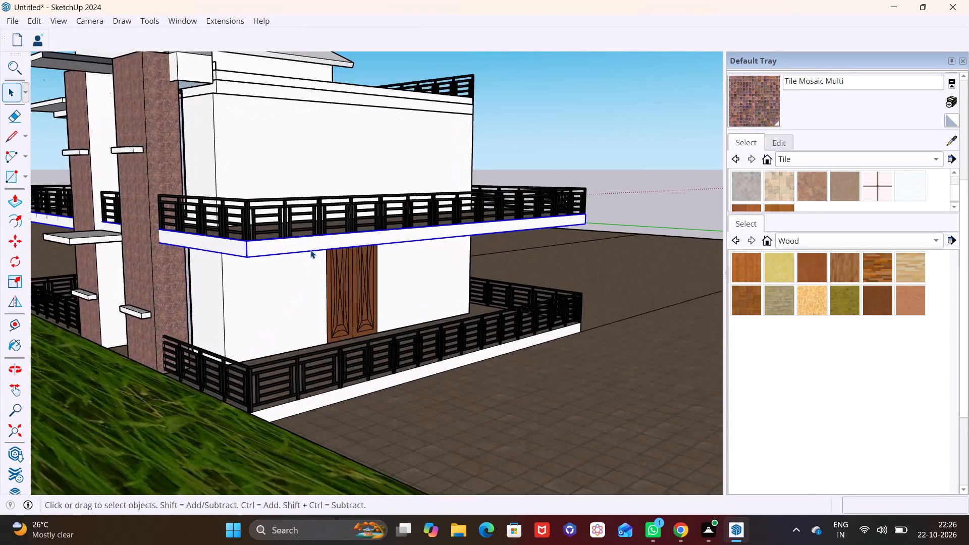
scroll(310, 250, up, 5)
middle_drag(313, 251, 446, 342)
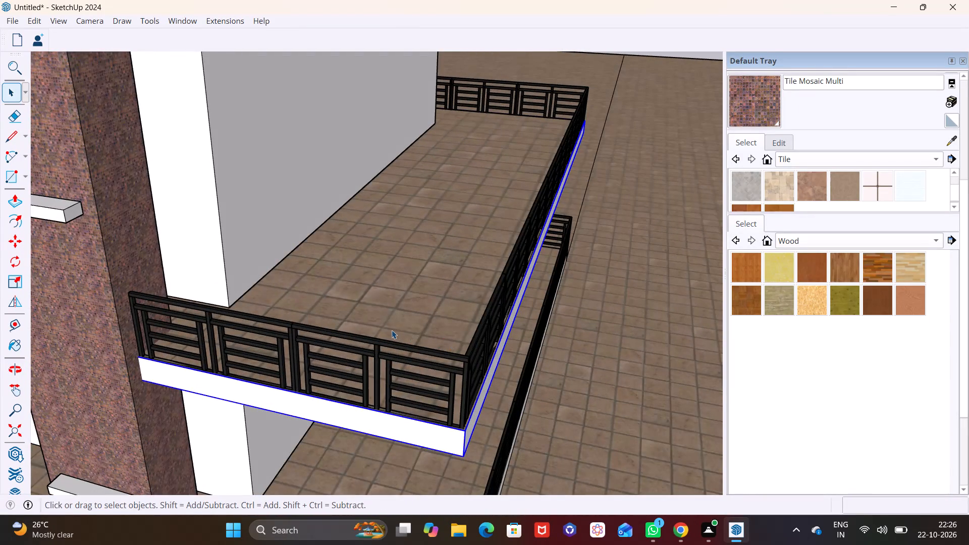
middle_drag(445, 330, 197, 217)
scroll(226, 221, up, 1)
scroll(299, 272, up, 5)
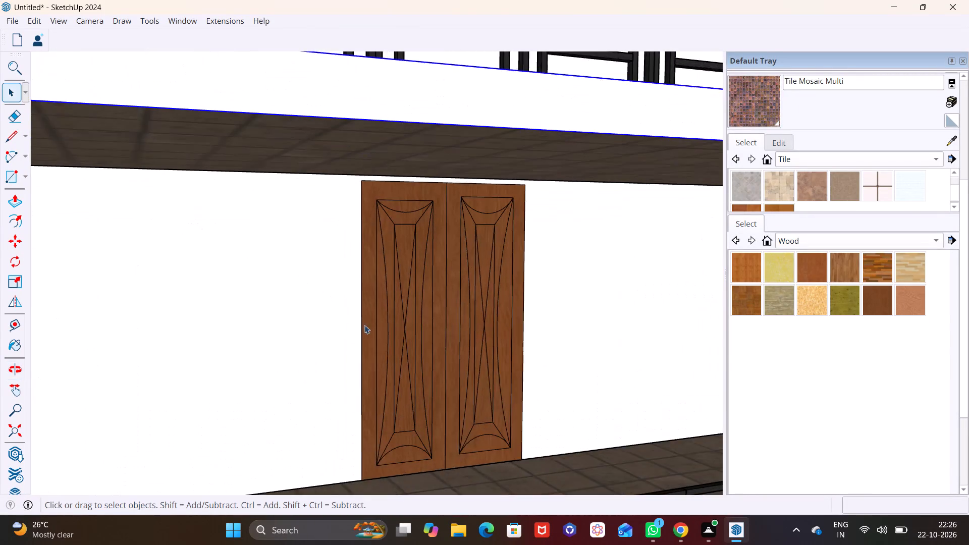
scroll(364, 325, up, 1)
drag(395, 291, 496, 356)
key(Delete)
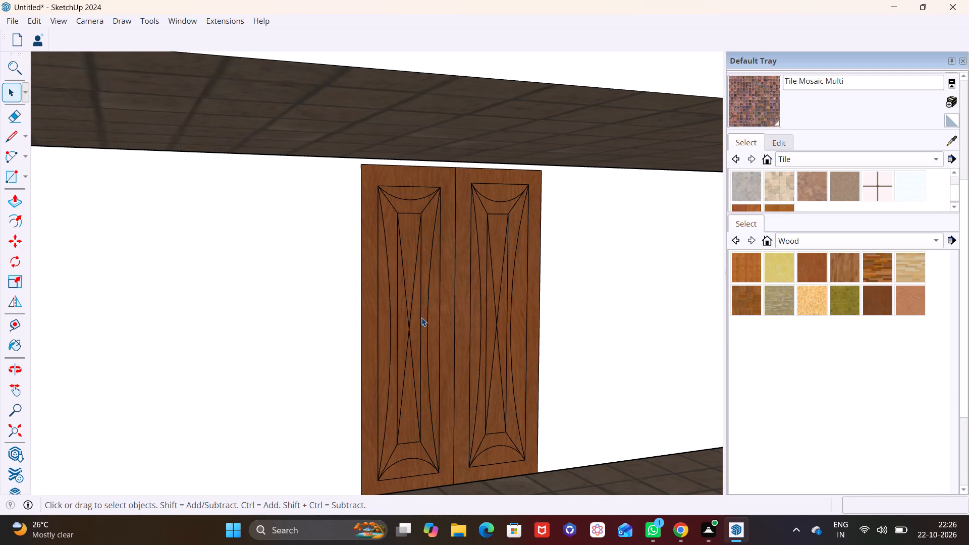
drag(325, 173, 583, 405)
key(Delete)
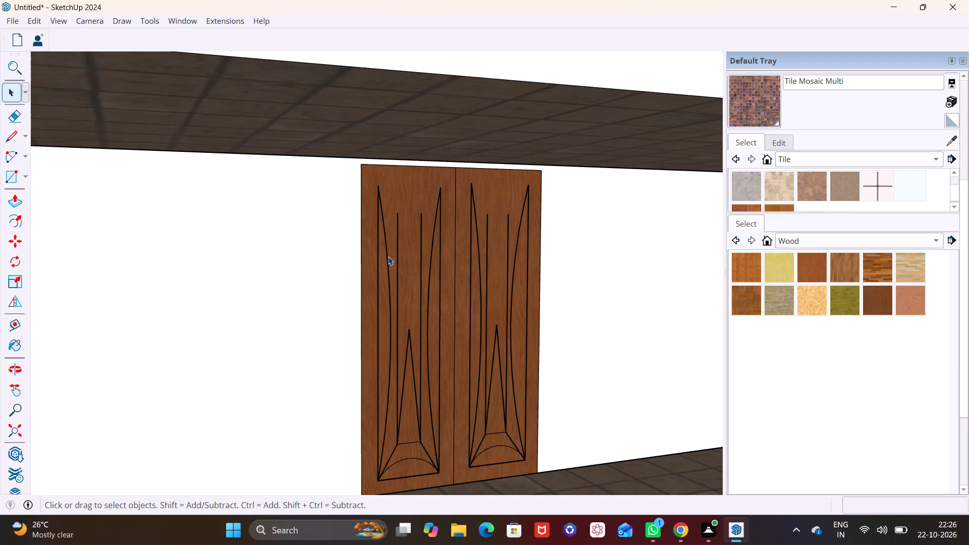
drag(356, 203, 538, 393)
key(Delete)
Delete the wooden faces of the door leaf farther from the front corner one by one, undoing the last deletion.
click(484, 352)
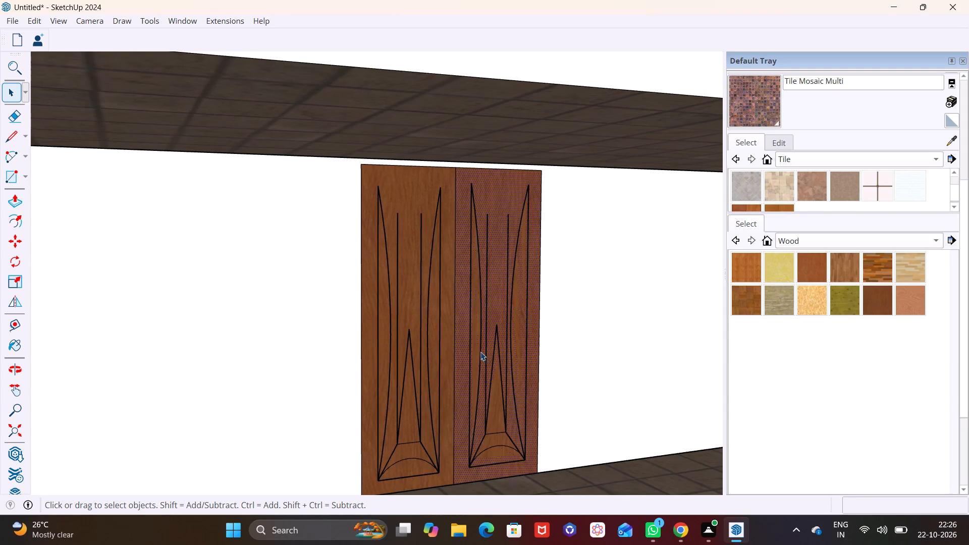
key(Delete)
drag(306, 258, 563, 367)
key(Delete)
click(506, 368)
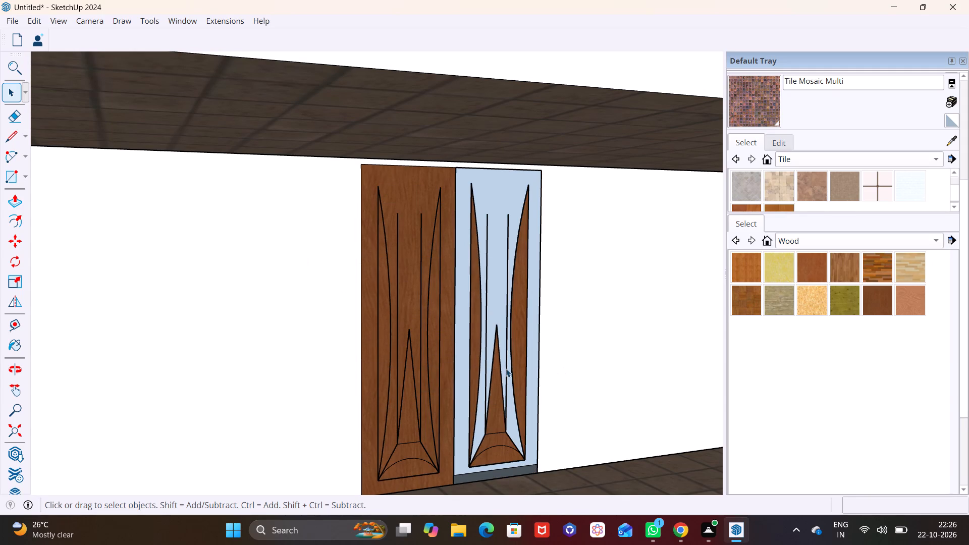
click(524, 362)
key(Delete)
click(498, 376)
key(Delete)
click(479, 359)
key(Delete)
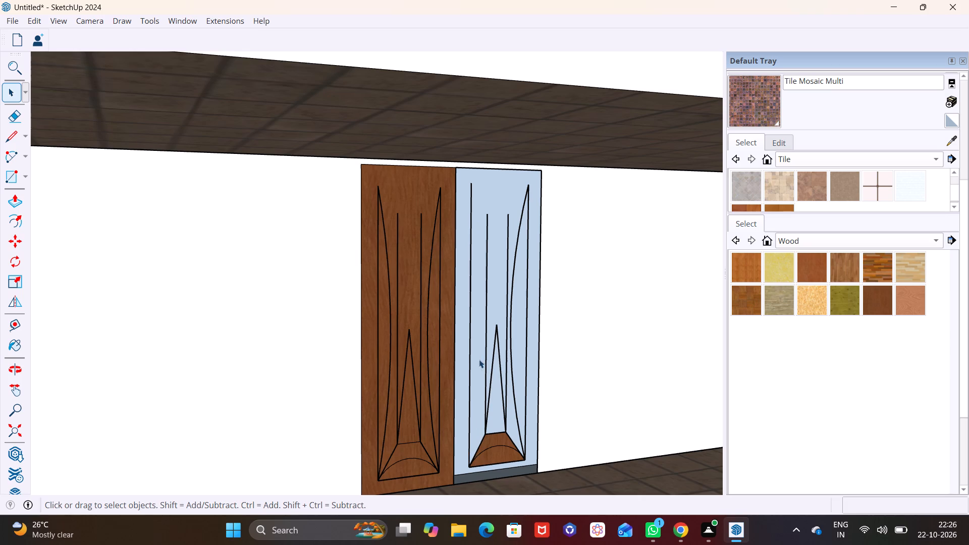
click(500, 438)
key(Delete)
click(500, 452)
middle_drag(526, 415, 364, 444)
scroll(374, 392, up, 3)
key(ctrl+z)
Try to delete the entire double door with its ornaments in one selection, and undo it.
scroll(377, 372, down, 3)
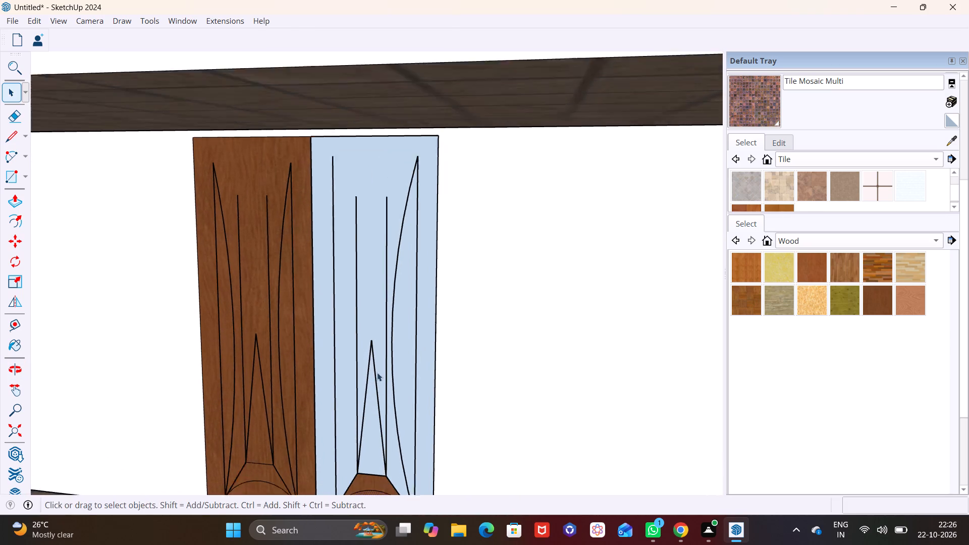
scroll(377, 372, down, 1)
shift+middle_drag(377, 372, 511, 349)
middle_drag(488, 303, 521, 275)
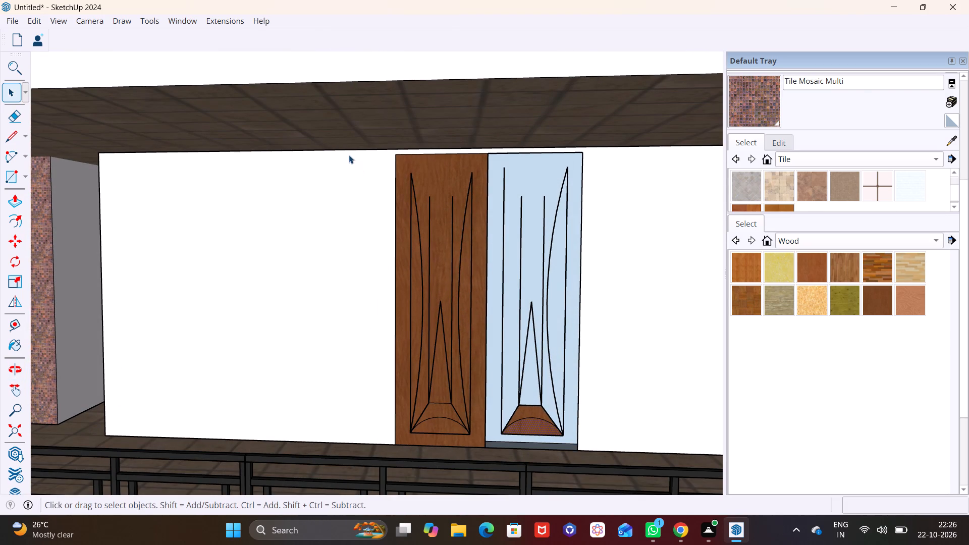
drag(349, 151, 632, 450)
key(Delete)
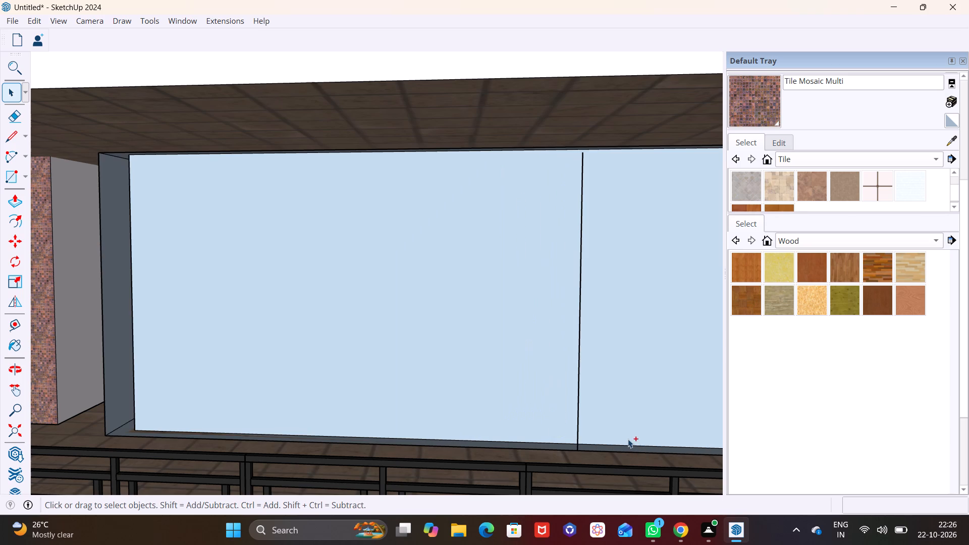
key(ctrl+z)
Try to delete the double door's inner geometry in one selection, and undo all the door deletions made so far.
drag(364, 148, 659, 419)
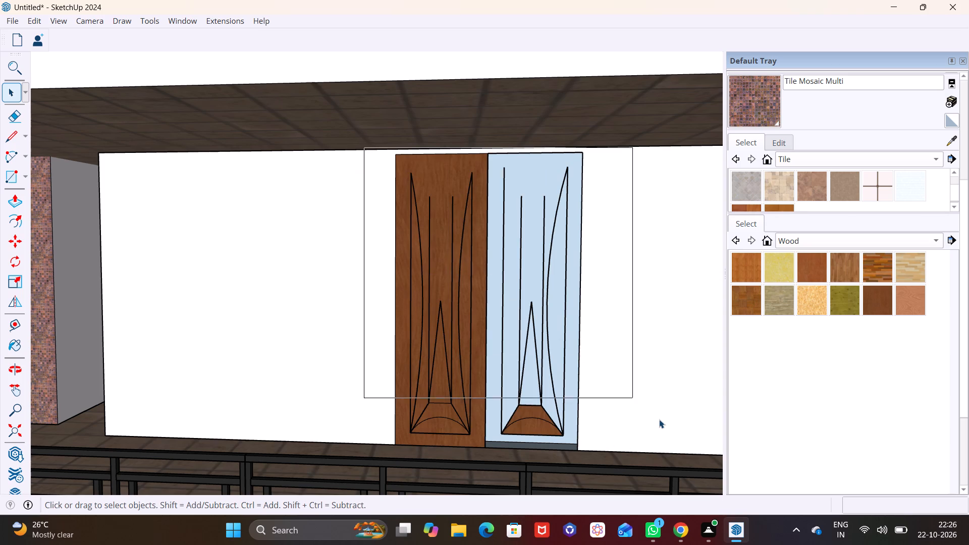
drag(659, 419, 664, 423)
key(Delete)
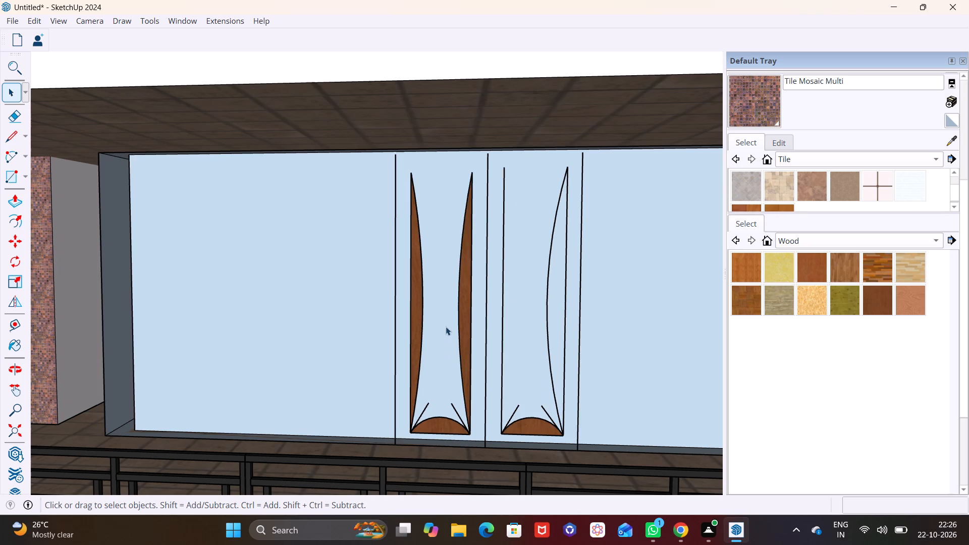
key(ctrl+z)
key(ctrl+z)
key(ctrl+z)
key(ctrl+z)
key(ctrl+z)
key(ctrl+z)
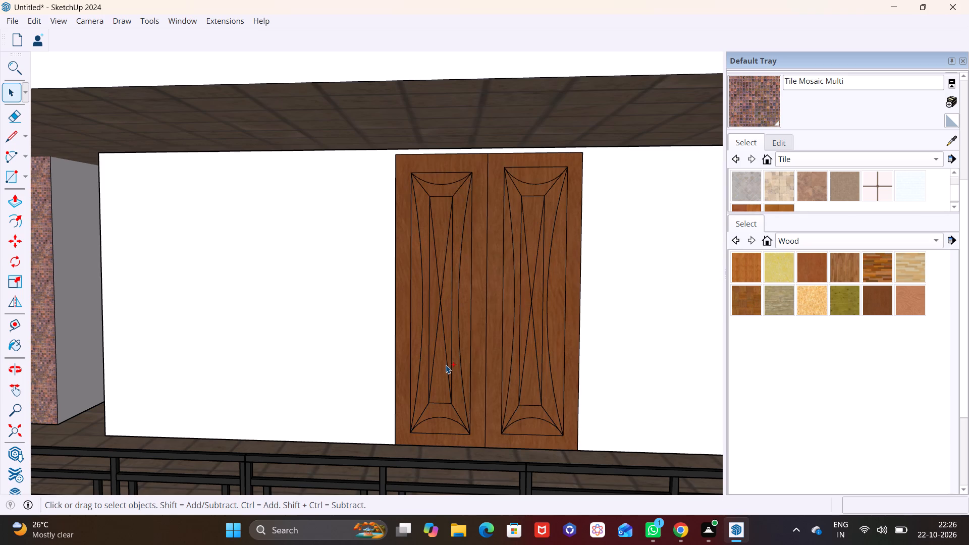
Delete the crossing lines and the straight inner lines at the centre of both door leaves.
drag(386, 175, 582, 332)
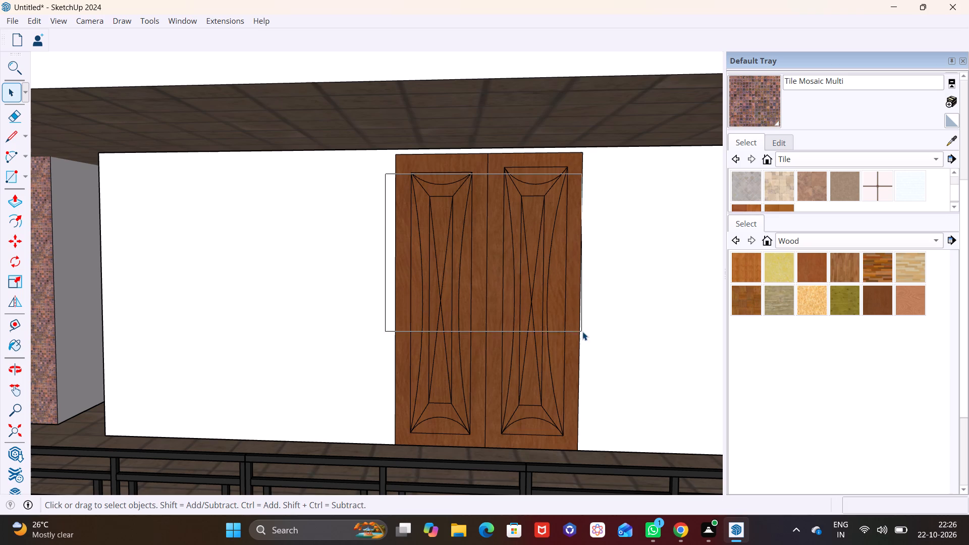
drag(582, 332, 595, 350)
key(Delete)
drag(418, 268, 561, 381)
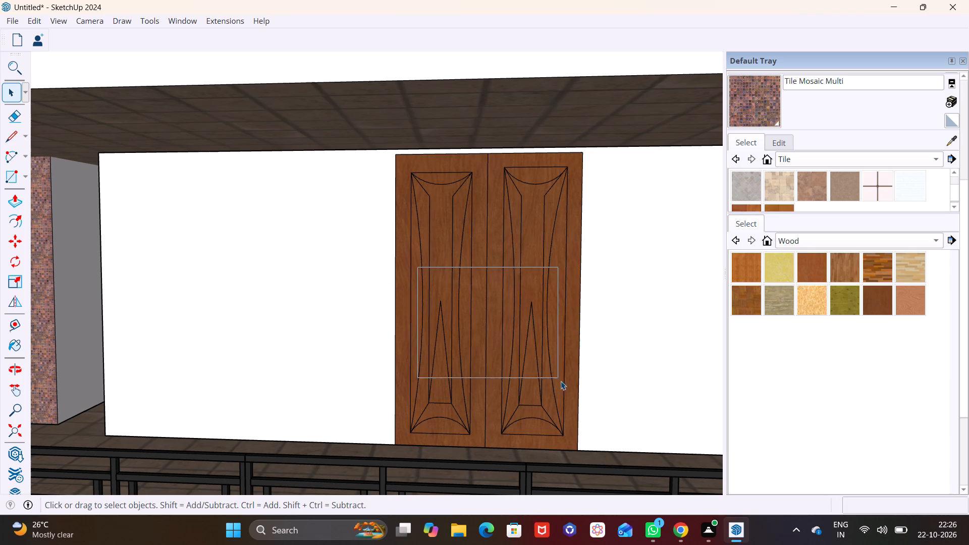
drag(561, 381, 565, 387)
key(Delete)
drag(404, 297, 586, 428)
key(Delete)
Delete the remaining curved and rectangular panel outlines on both leaves and the centre line dividing the door.
drag(404, 169, 533, 326)
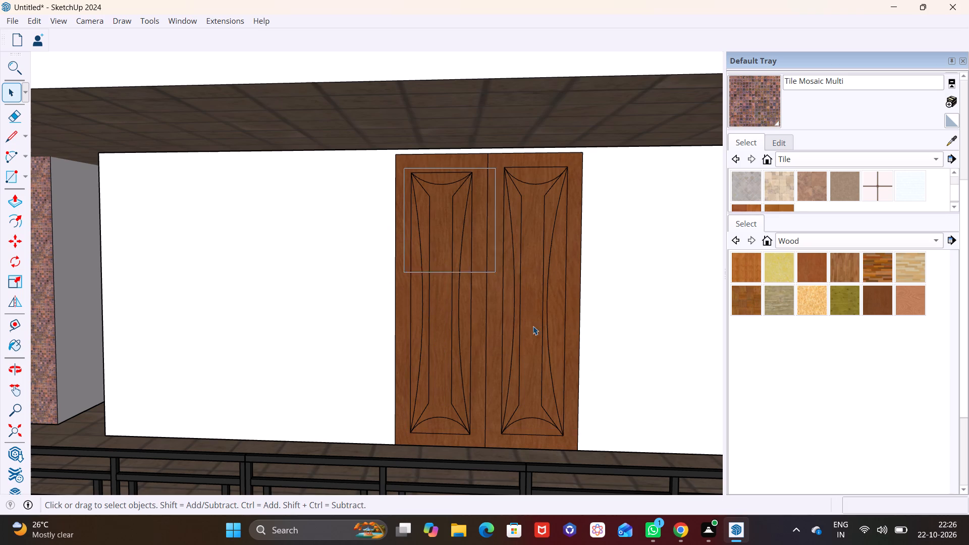
drag(533, 326, 567, 441)
key(Delete)
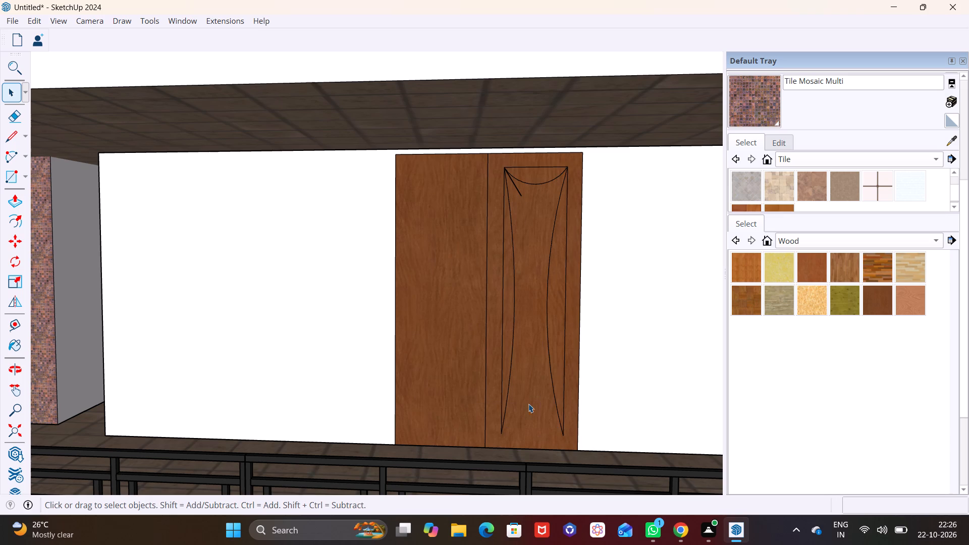
drag(468, 161, 572, 433)
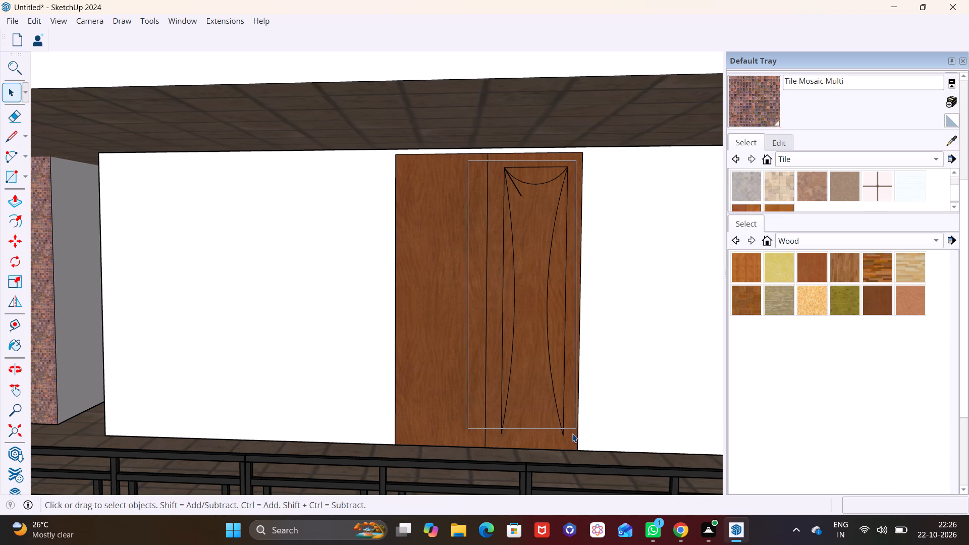
drag(572, 433, 571, 434)
key(Delete)
drag(469, 152, 541, 286)
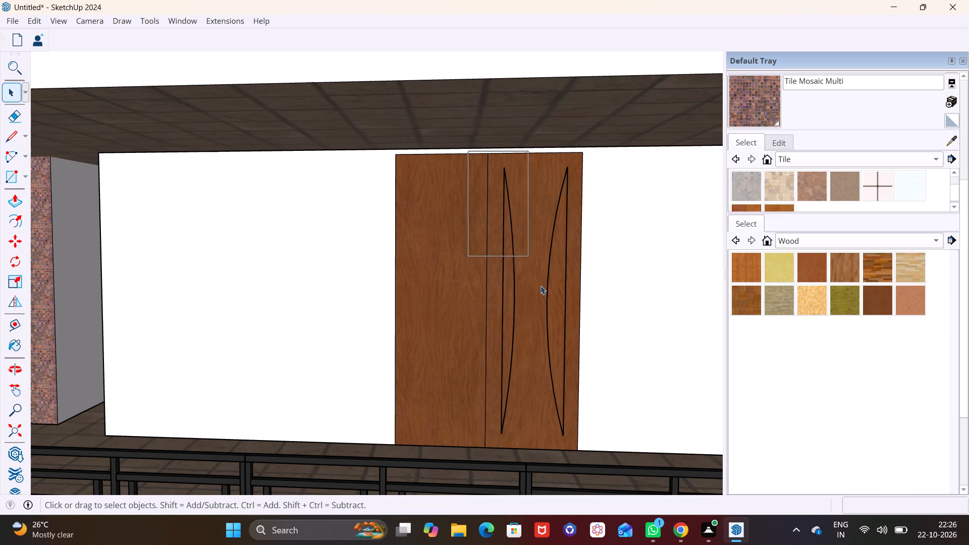
drag(541, 286, 573, 438)
key(Delete)
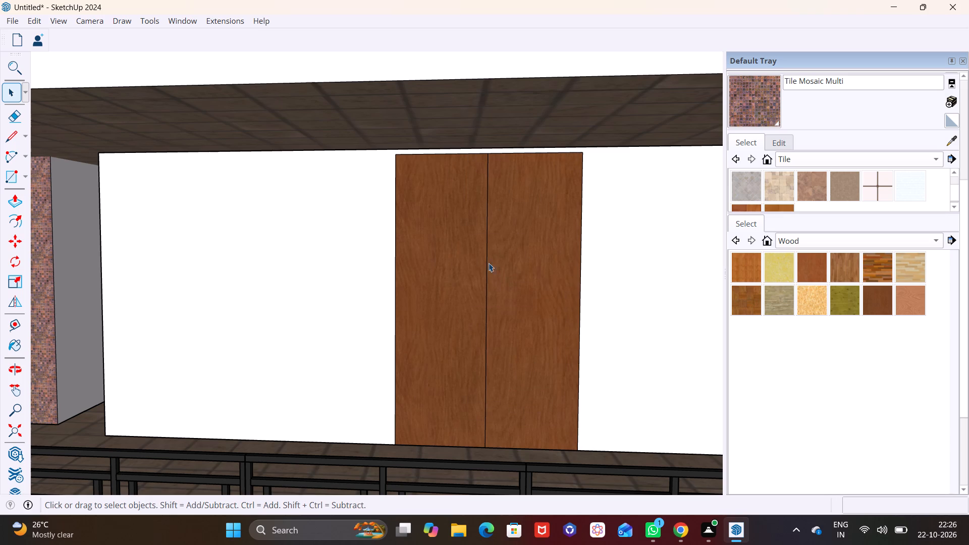
click(486, 262)
key(Delete)
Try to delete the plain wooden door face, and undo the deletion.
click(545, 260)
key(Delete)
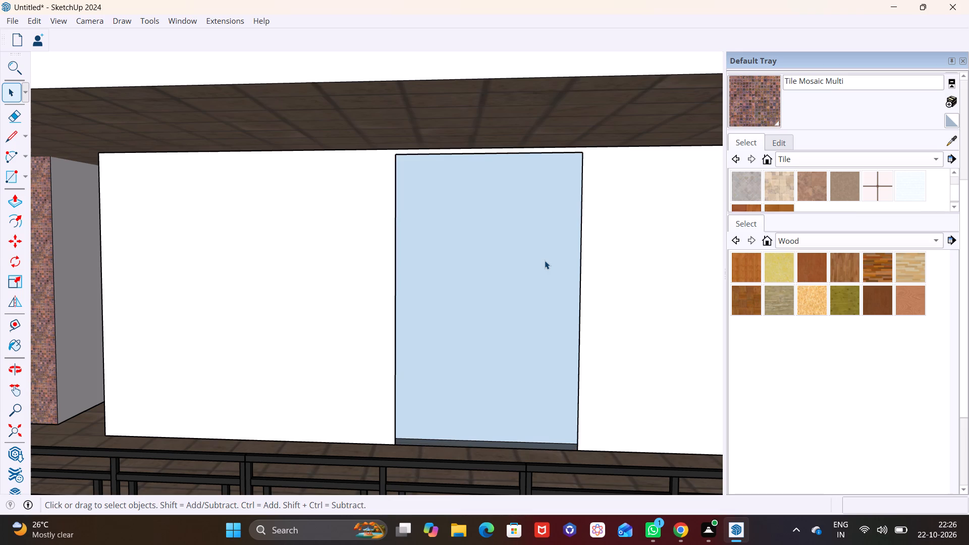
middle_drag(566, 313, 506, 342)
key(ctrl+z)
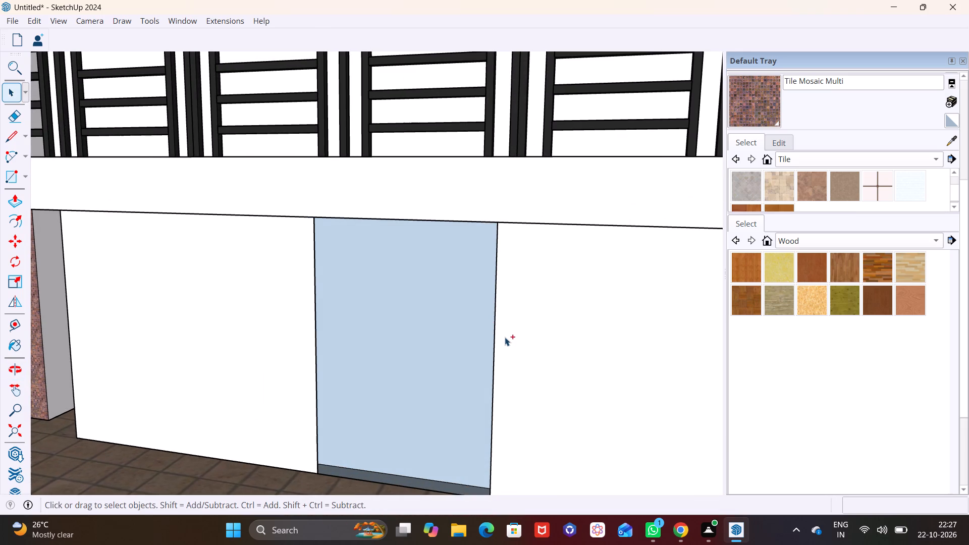
Move the door's vertical edge nearest the front corner along the wall onto its opposite edge, closing the wooden face.
middle_drag(505, 341, 603, 291)
scroll(382, 278, up, 2)
middle_drag(394, 280, 483, 281)
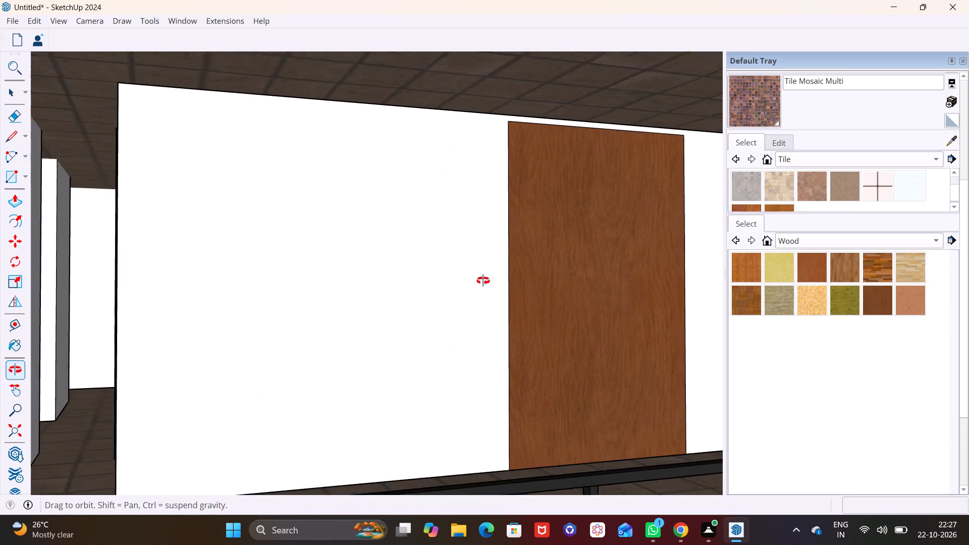
middle_drag(483, 281, 483, 281)
scroll(545, 271, up, 3)
click(510, 285)
click(510, 285)
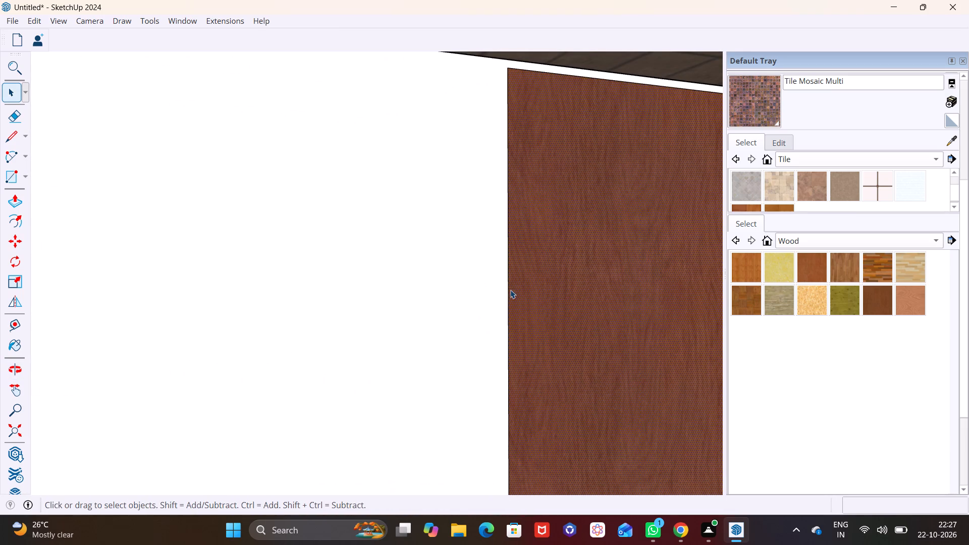
click(507, 294)
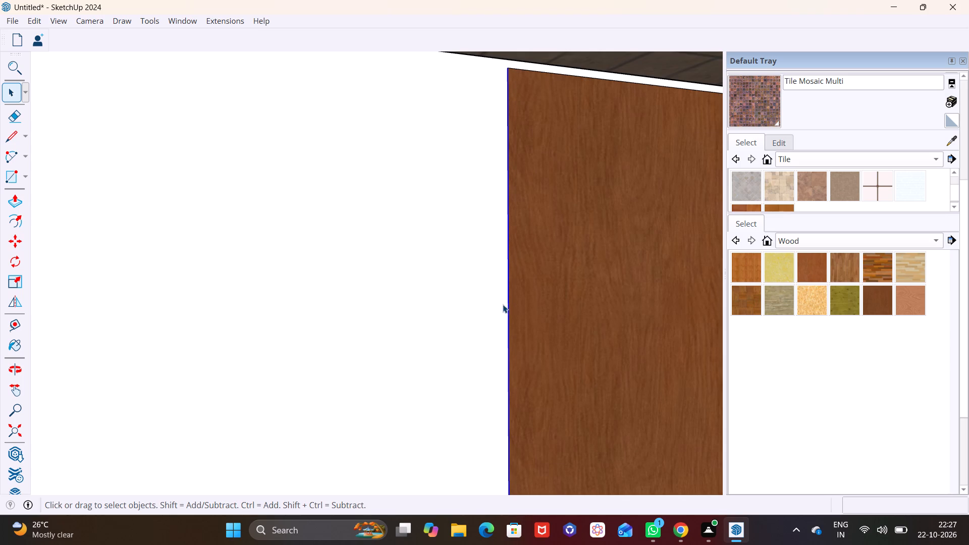
key(m)
click(509, 351)
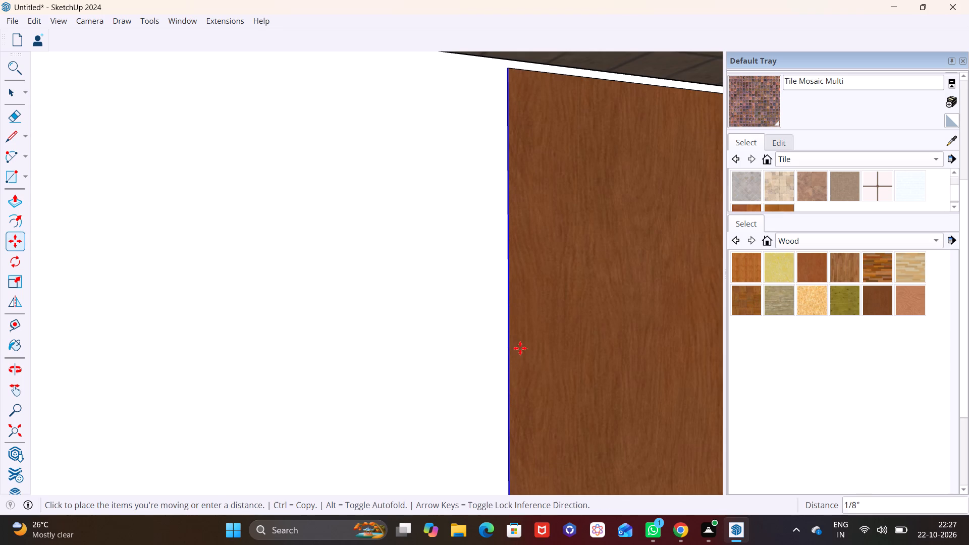
scroll(595, 339, down, 7)
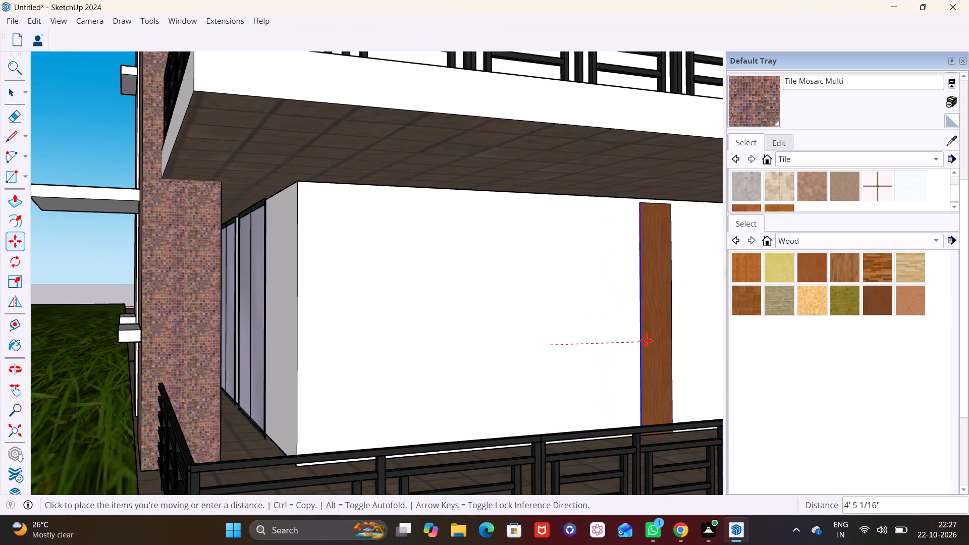
click(669, 337)
Delete the leftover vertical door edge from the ground-floor side wall.
middle_drag(694, 346, 599, 377)
key(space)
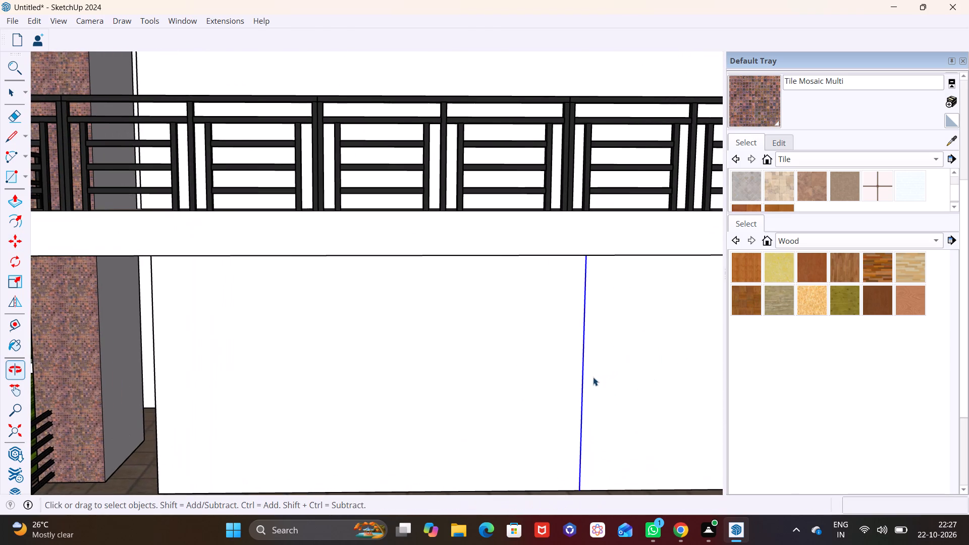
click(583, 371)
key(Delete)
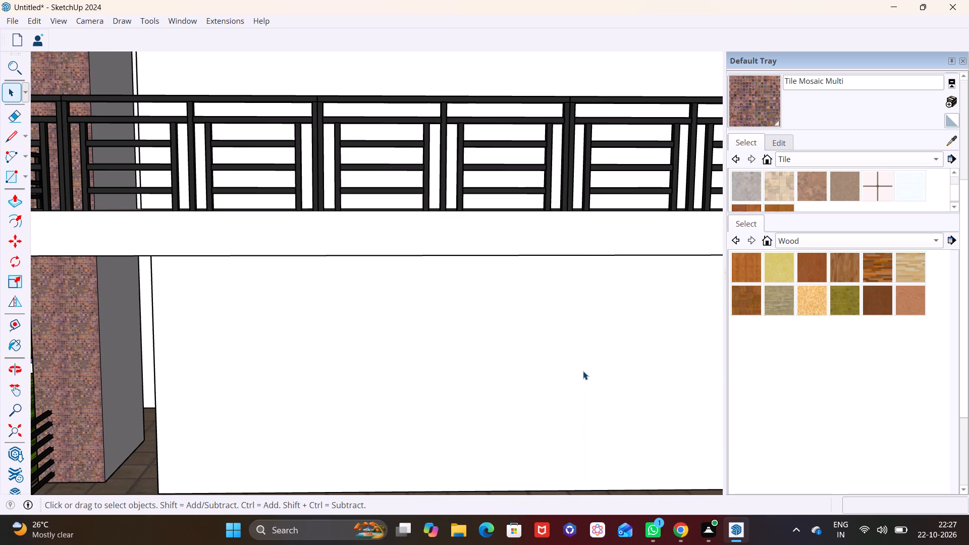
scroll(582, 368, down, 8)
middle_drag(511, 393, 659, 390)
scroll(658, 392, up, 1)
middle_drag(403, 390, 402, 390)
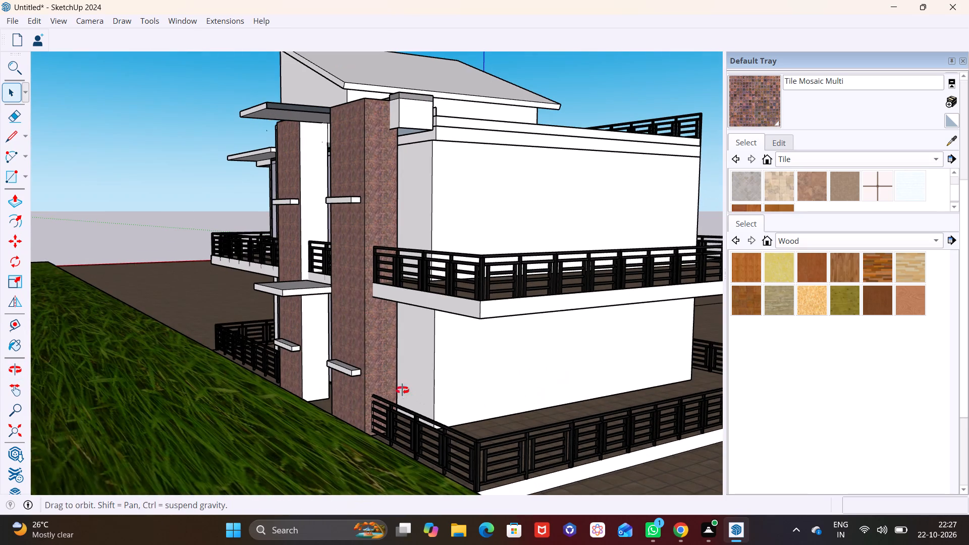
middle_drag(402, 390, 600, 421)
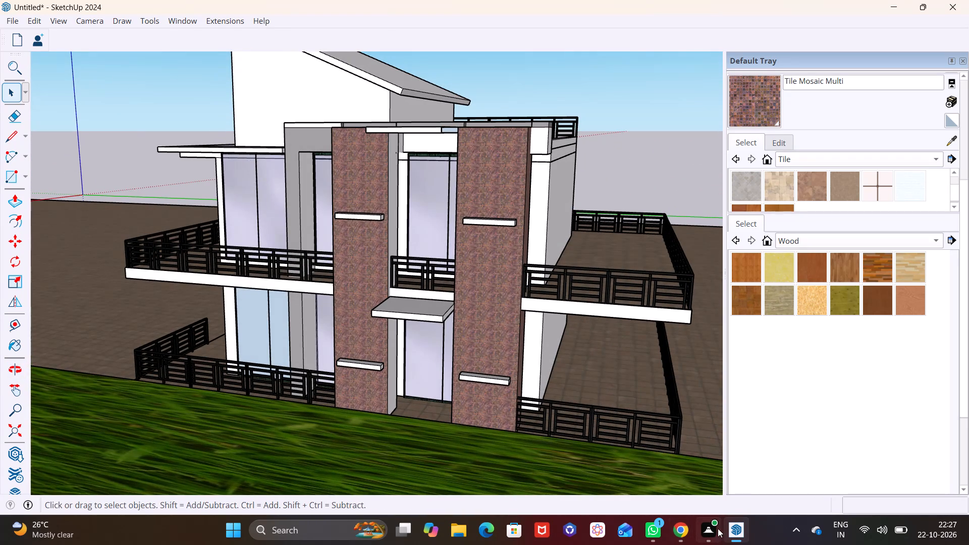
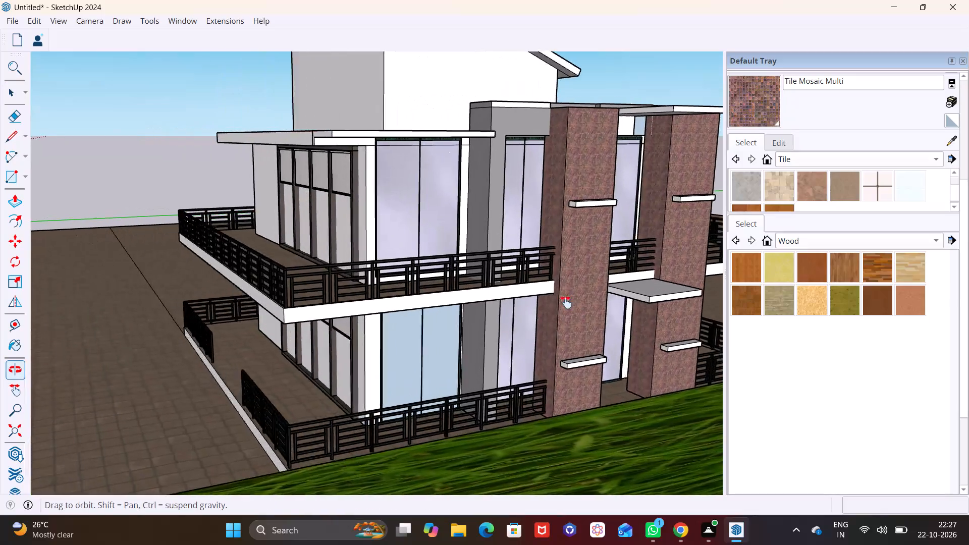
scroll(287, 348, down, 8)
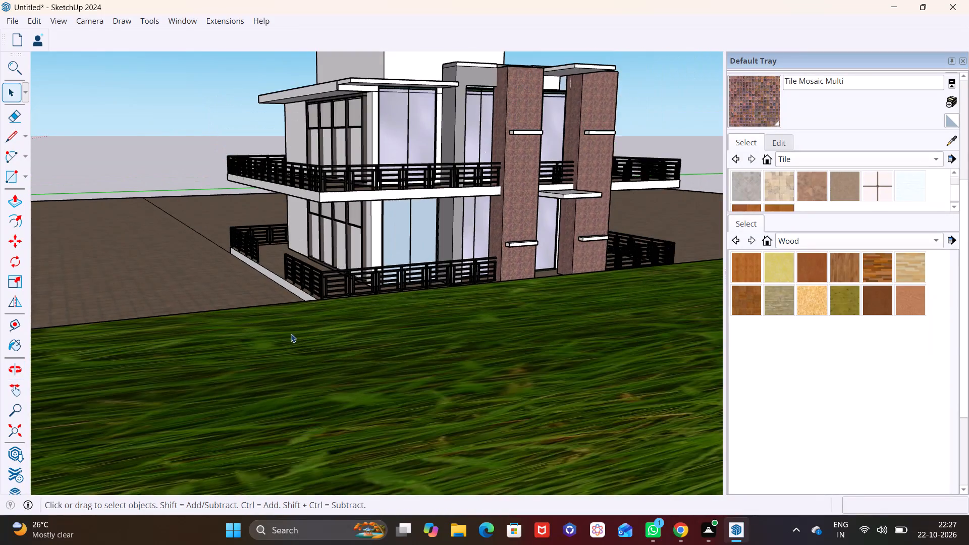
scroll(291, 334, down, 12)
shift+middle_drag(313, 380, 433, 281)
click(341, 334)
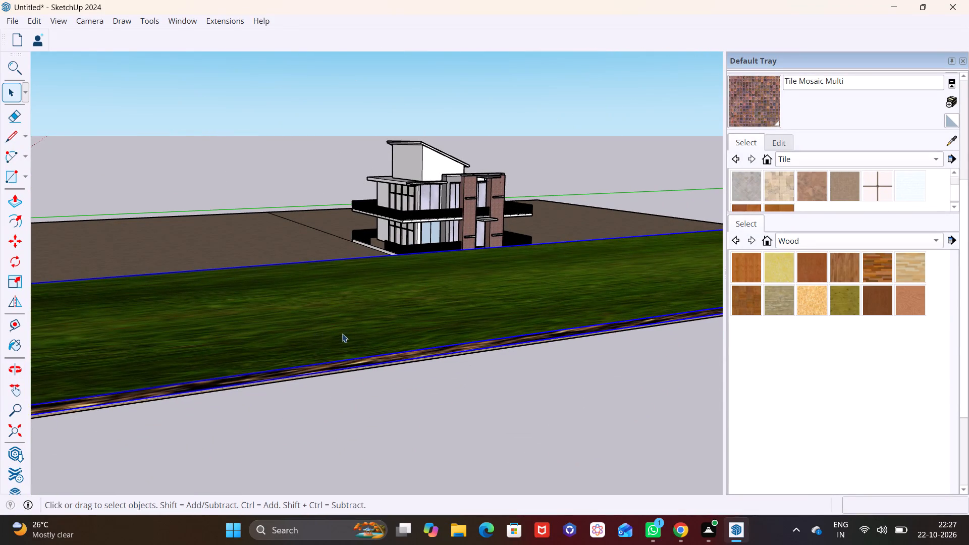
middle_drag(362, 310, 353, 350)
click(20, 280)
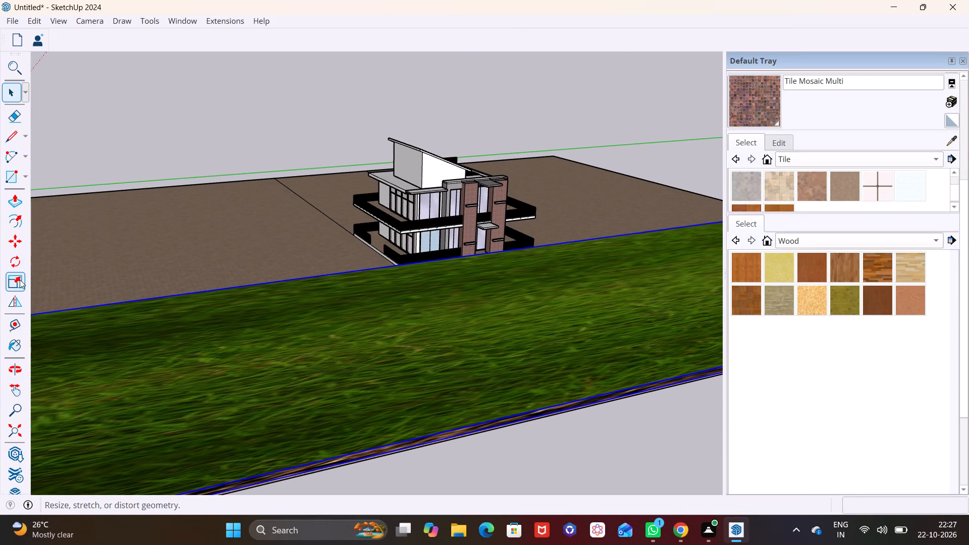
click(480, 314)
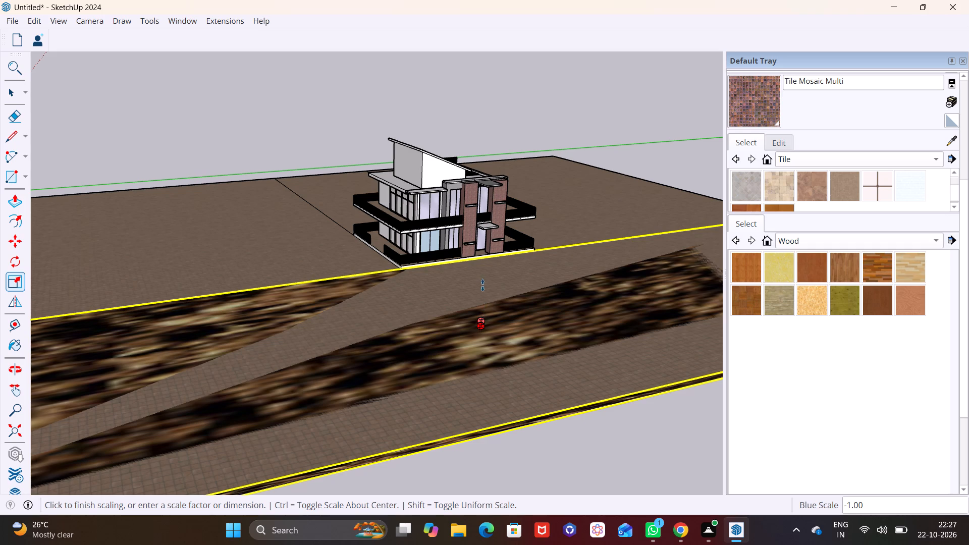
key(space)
Scale the grass slab's thickness down along the blue axis by a factor of about 0.62.
middle_drag(422, 302, 594, 341)
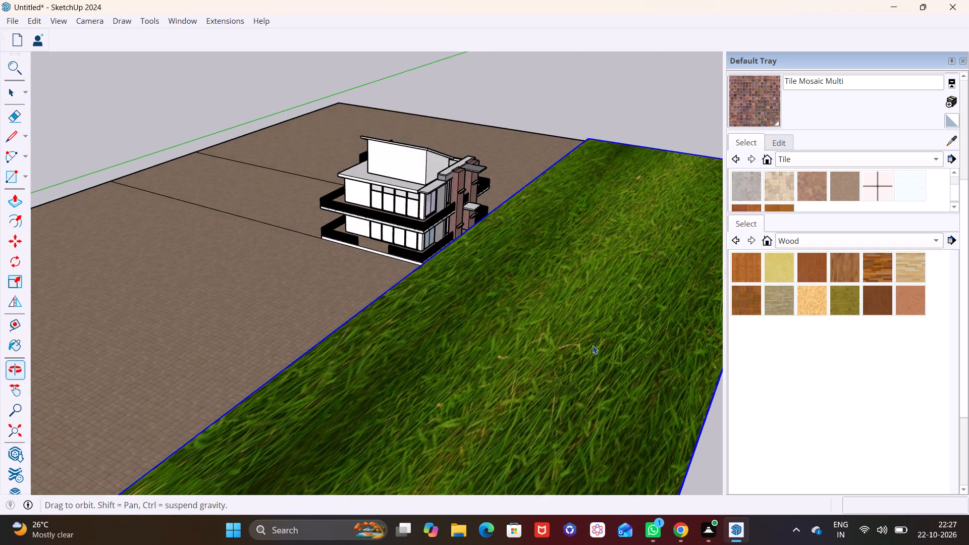
middle_drag(279, 367, 596, 295)
scroll(421, 240, up, 13)
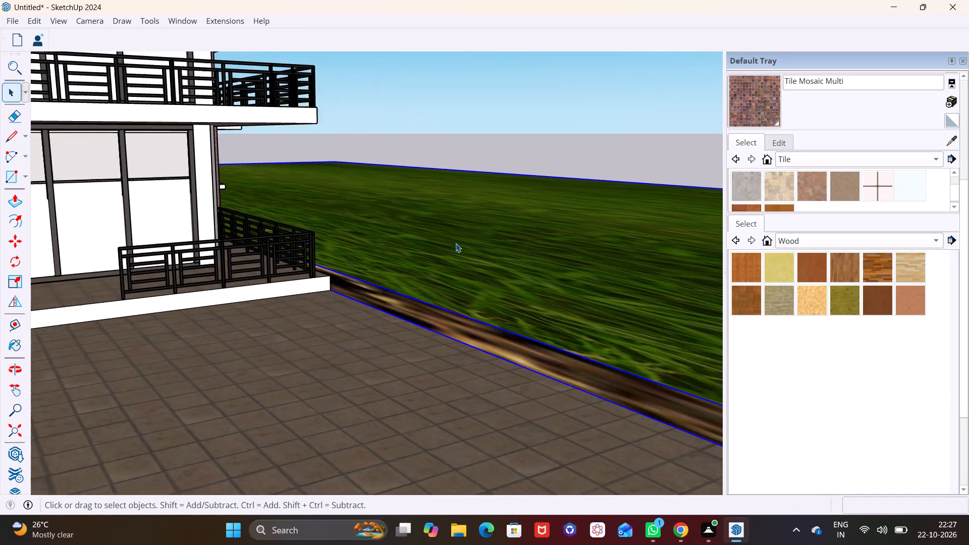
shift+middle_drag(440, 245, 368, 232)
click(342, 261)
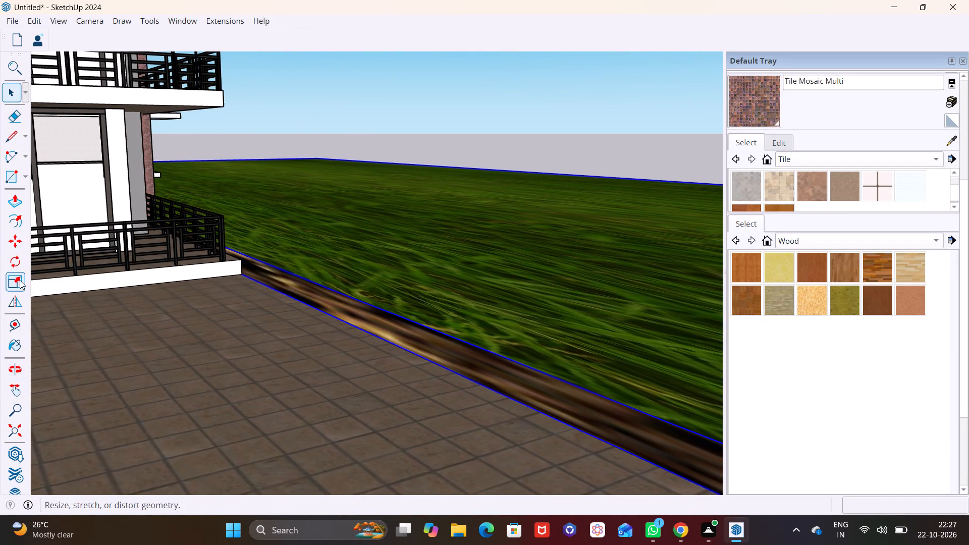
click(20, 280)
click(648, 209)
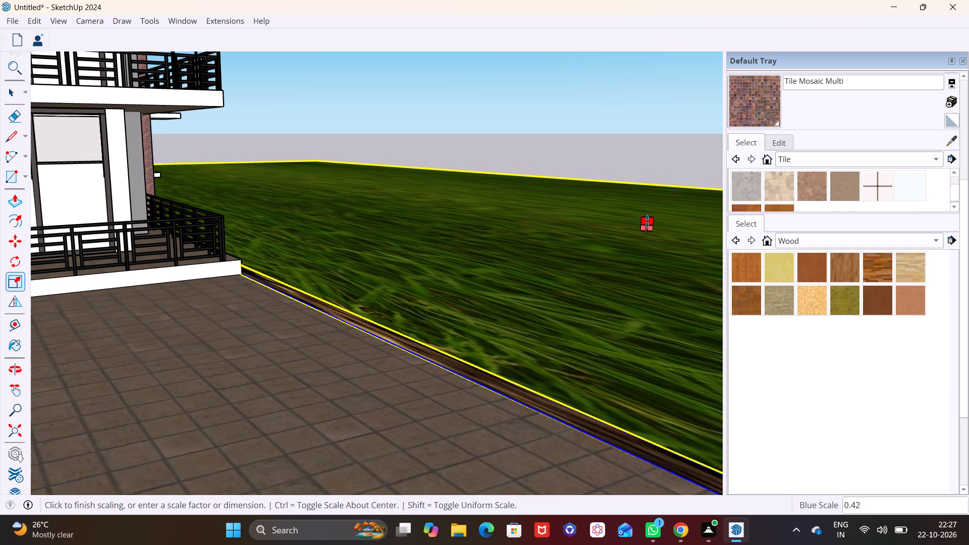
click(644, 218)
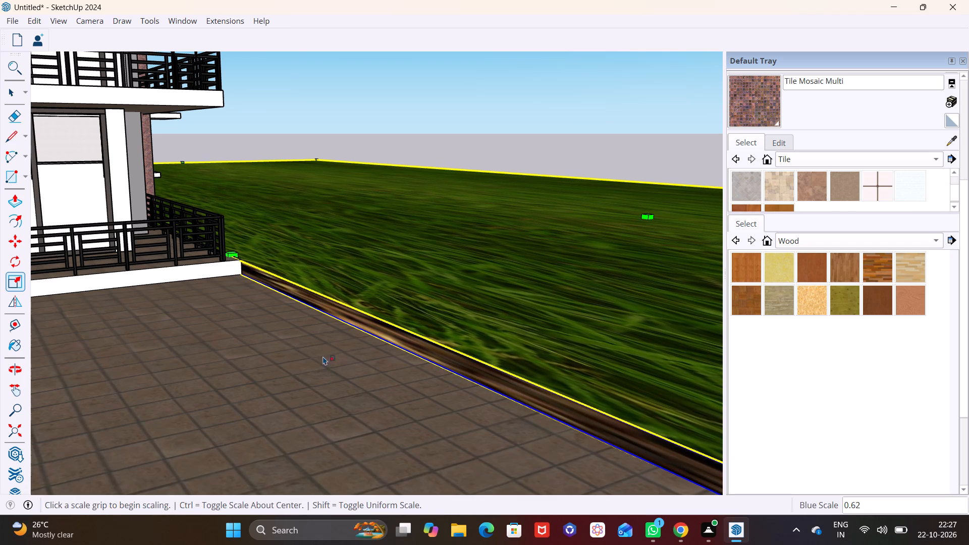
key(space)
Examine the grass slab where it meets the house and paving, up close and from farther away.
click(315, 359)
middle_drag(324, 352, 69, 374)
scroll(192, 224, up, 2)
middle_drag(415, 278, 247, 419)
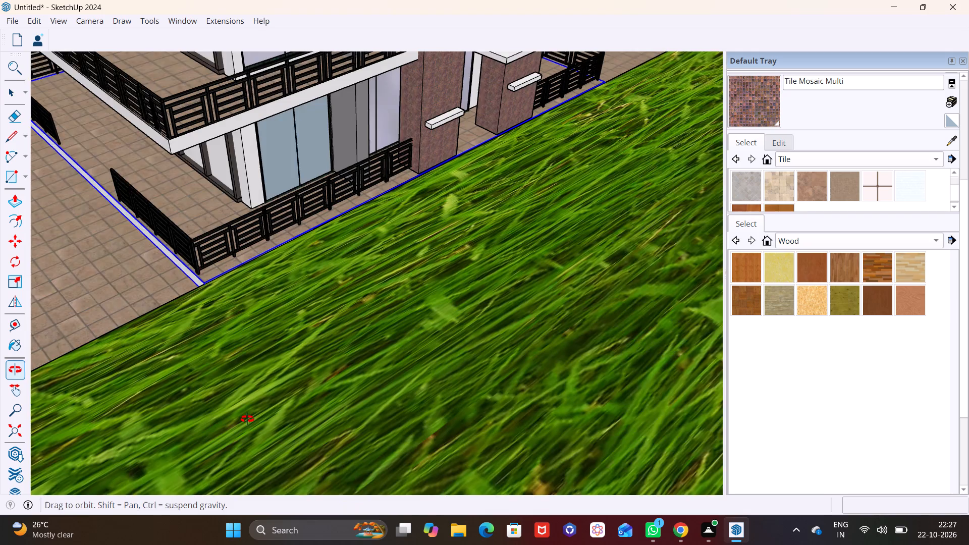
middle_drag(247, 419, 231, 430)
scroll(371, 325, down, 14)
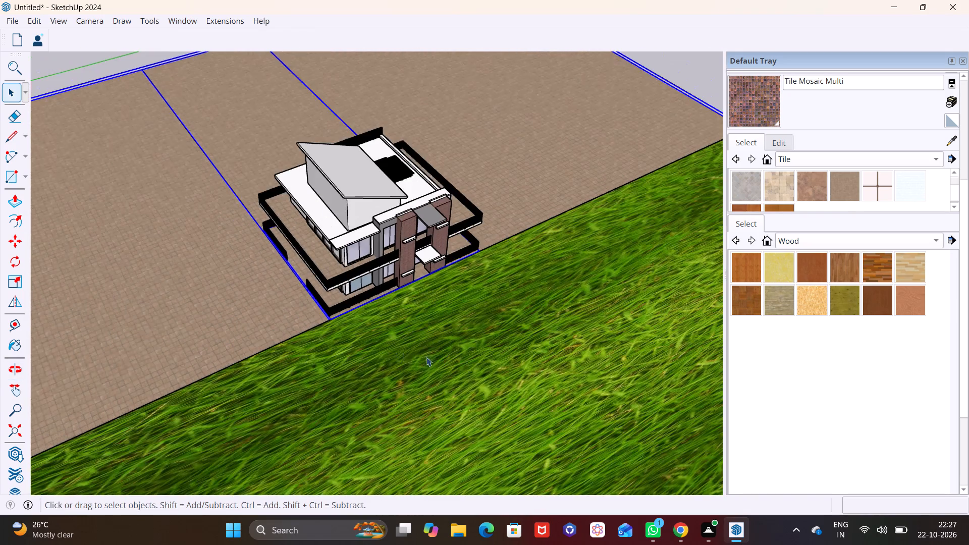
middle_drag(427, 357, 420, 273)
scroll(434, 346, down, 2)
shift+middle_drag(438, 367, 420, 299)
middle_drag(458, 341, 432, 287)
scroll(427, 282, up, 3)
click(514, 416)
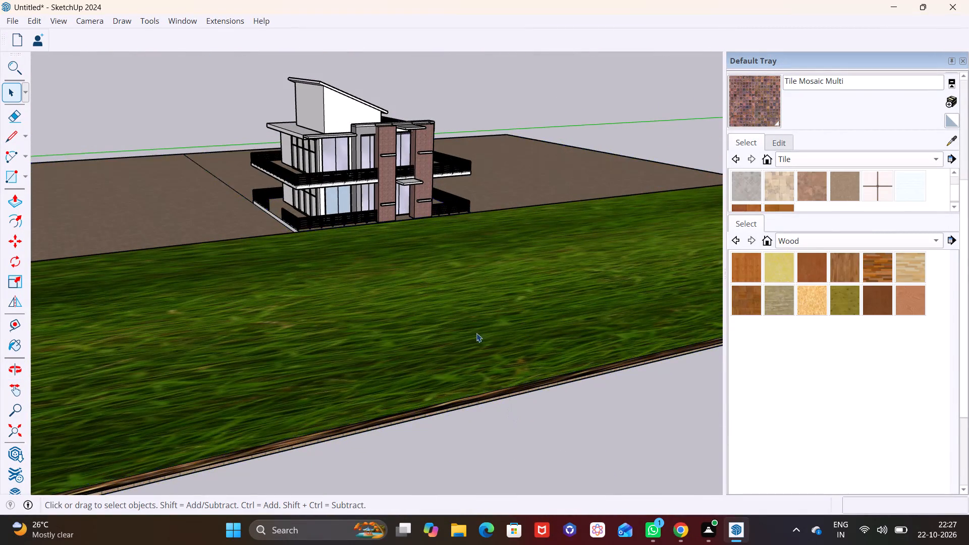
middle_drag(477, 328, 490, 378)
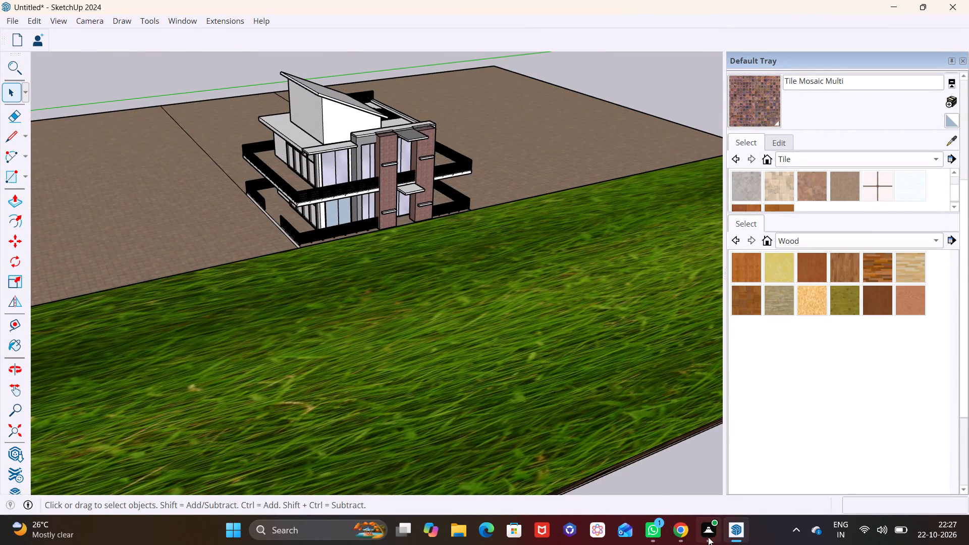